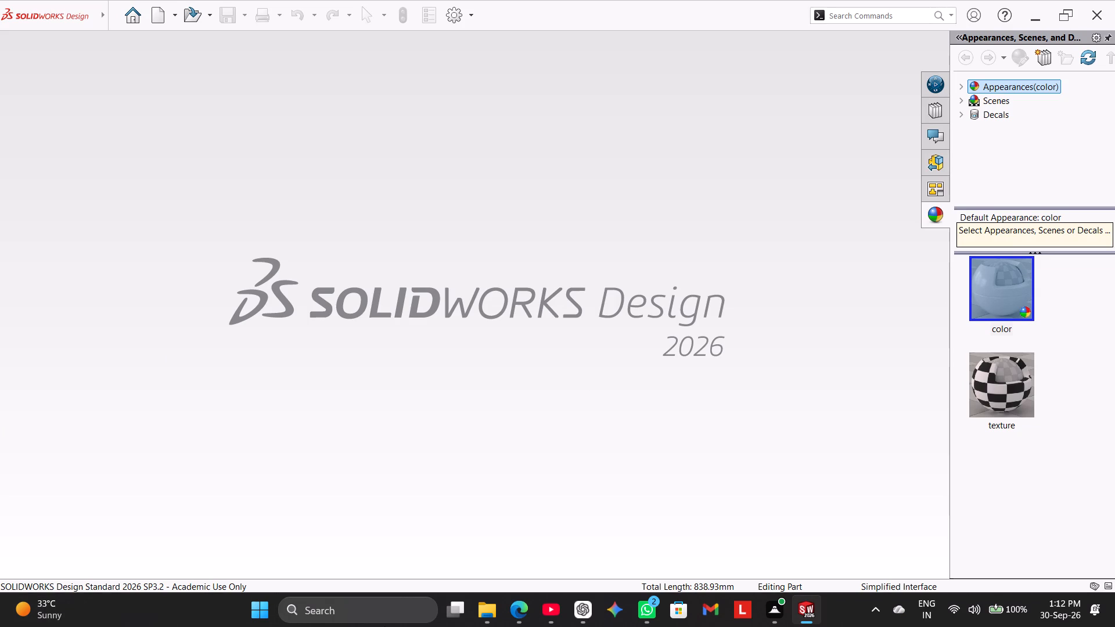
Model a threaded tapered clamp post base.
Create a new part document.
{"action": "left_click", "coordinate": [173, 14]}
{"action": "left_click", "coordinate": [173, 35]}
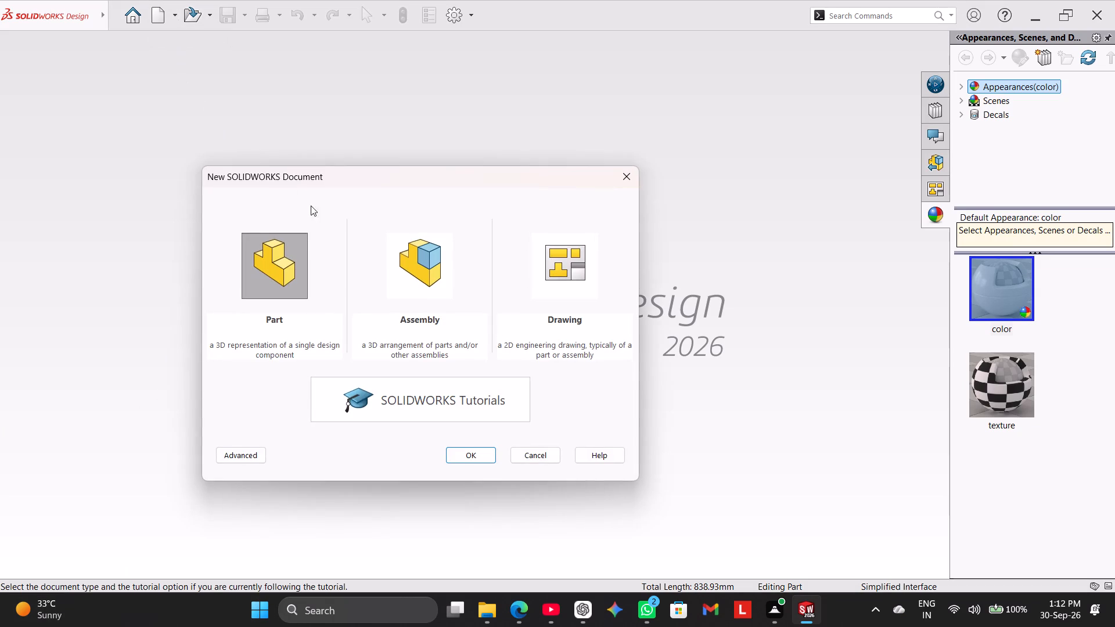
{"action": "left_click", "coordinate": [474, 460]}
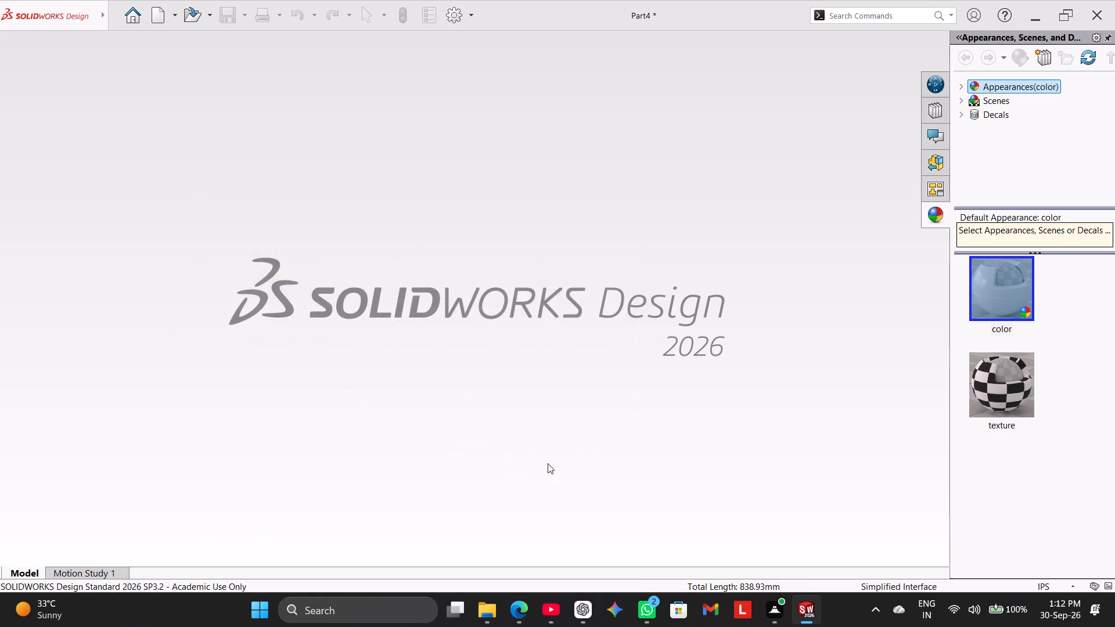
Set the document's unit system to MMGS (millimeter, gram, second).
{"action": "left_click", "coordinate": [1041, 581]}
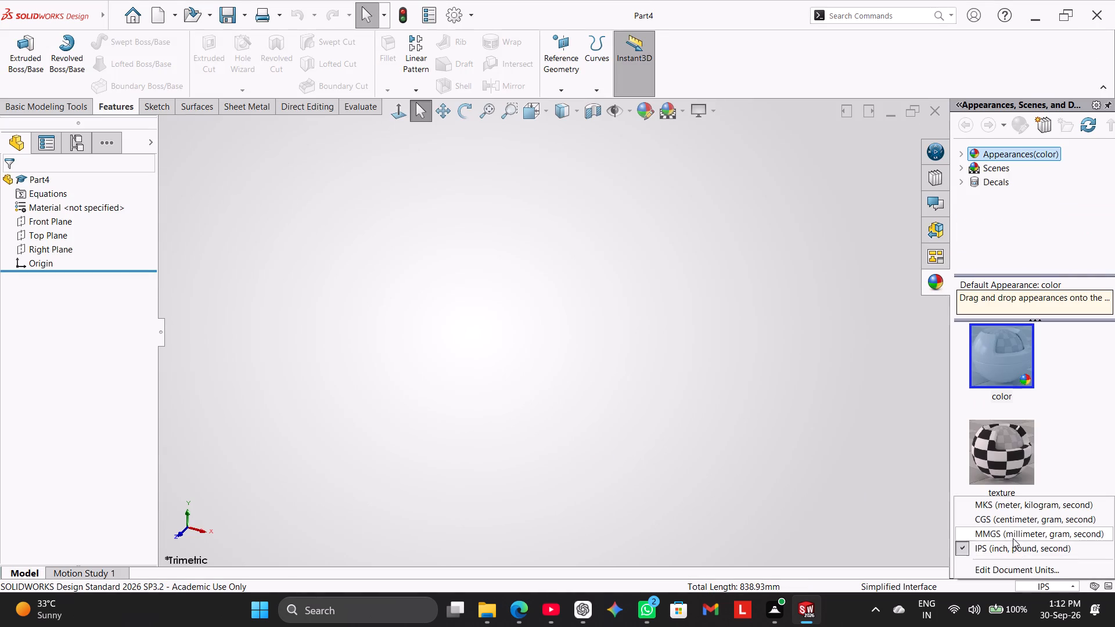
{"action": "left_click", "coordinate": [1011, 536]}
Change the viewport's scene to a plain white background.
{"action": "double_click", "coordinate": [666, 110]}
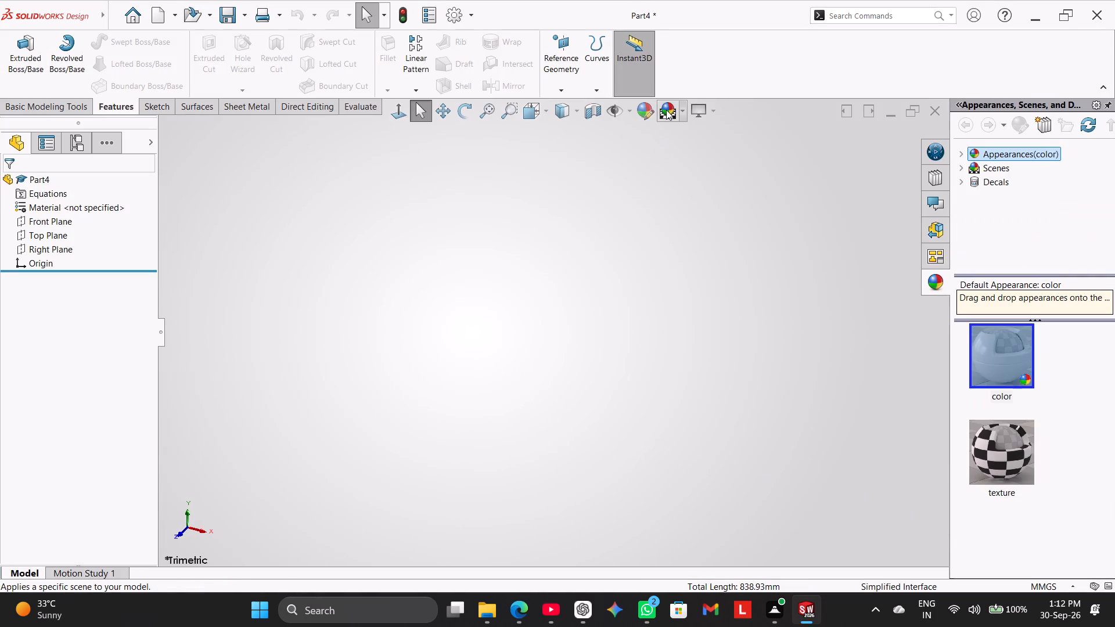
{"action": "double_click", "coordinate": [670, 114]}
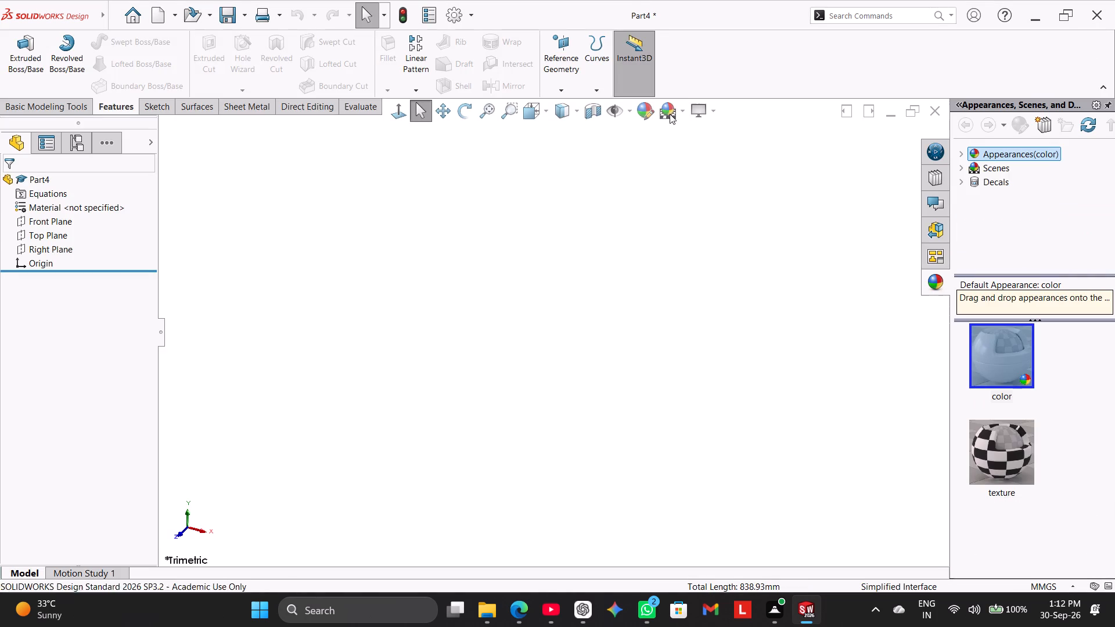
On the Top Plane, sketch a six-sided polygon centred on the origin with an inscribed circle about 95 mm in diameter.
{"action": "left_click", "coordinate": [155, 106]}
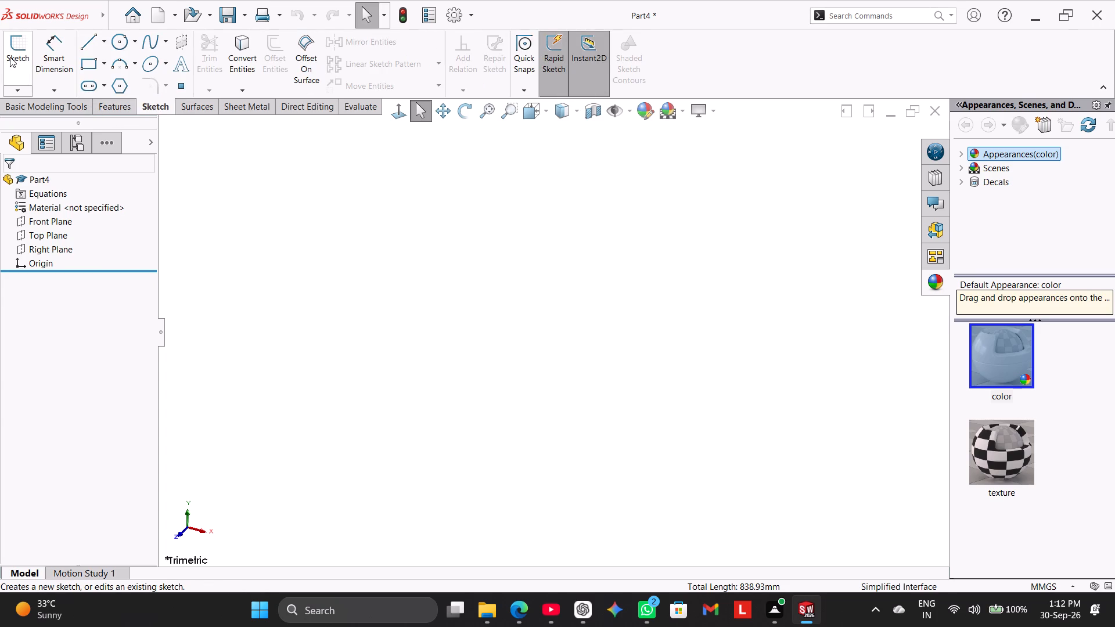
{"action": "left_click", "coordinate": [10, 57]}
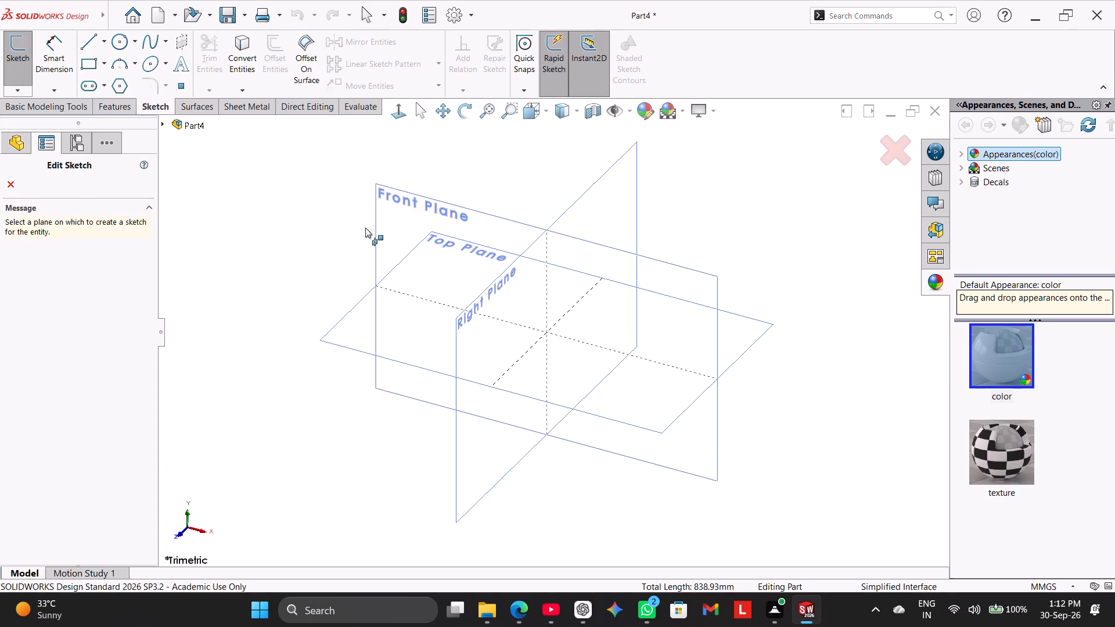
{"action": "left_click", "coordinate": [367, 311]}
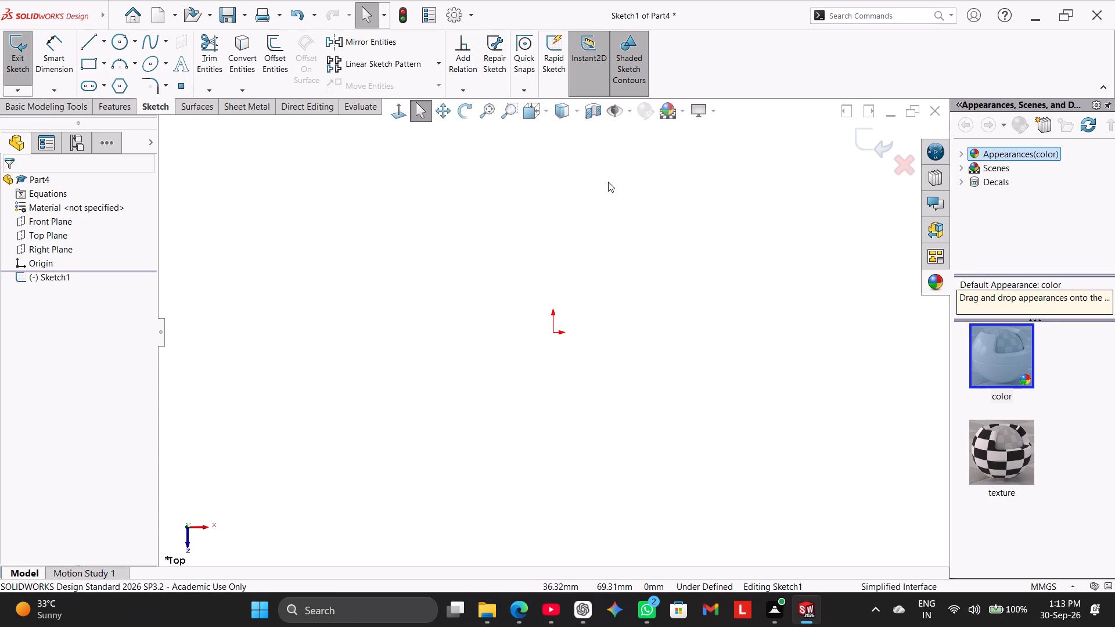
{"action": "left_click", "coordinate": [122, 85]}
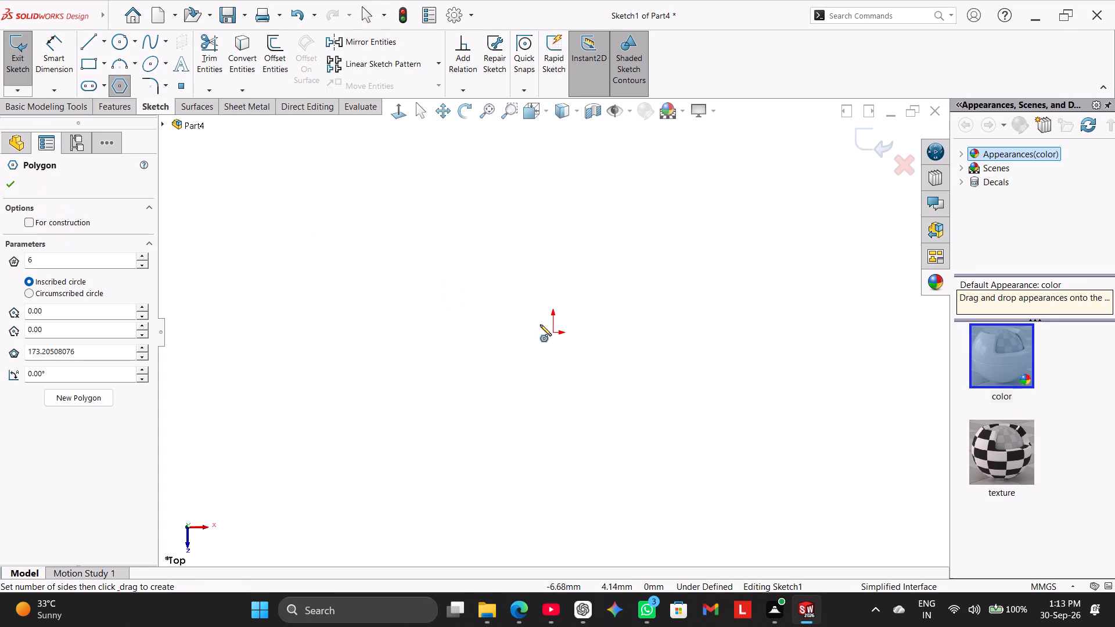
{"action": "left_click", "coordinate": [554, 331]}
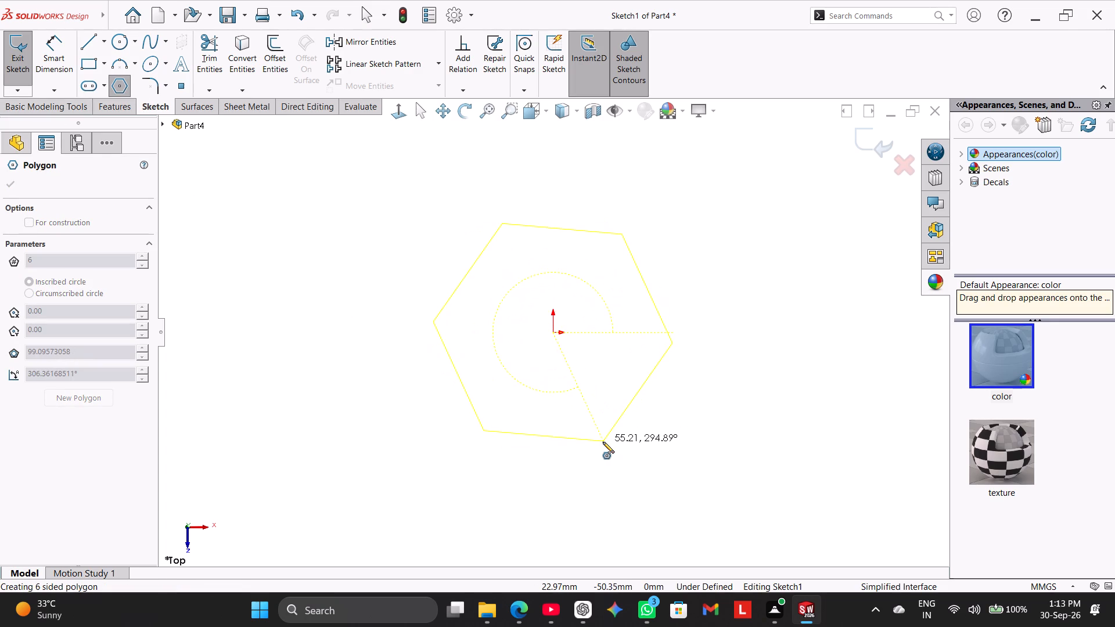
{"action": "left_click", "coordinate": [557, 452]}
{"action": "right_click", "coordinate": [310, 269]}
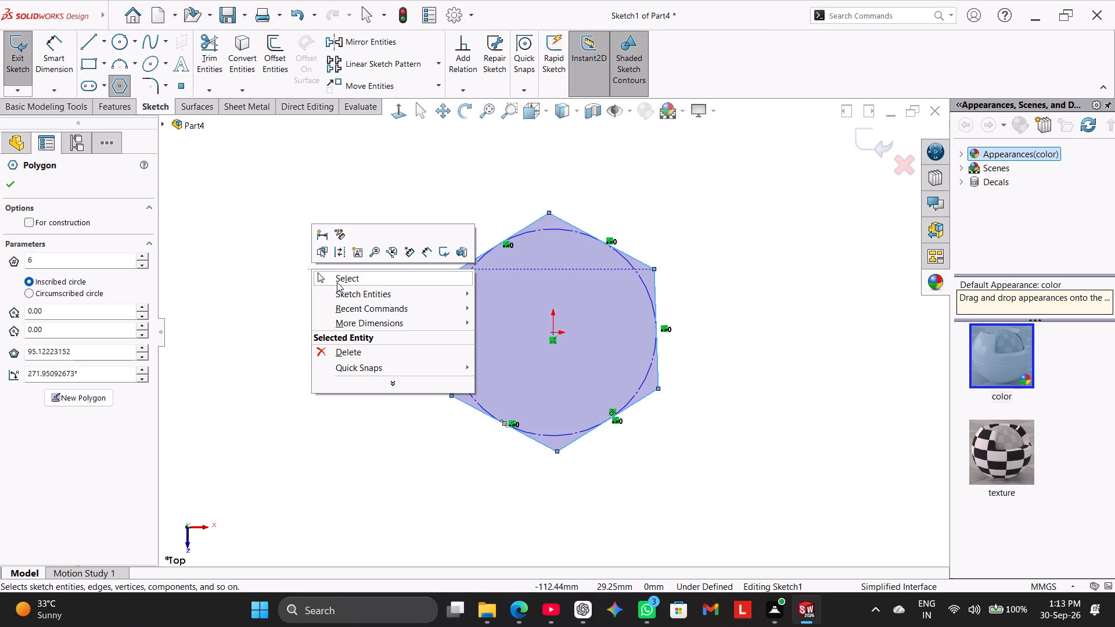
{"action": "left_click", "coordinate": [337, 282]}
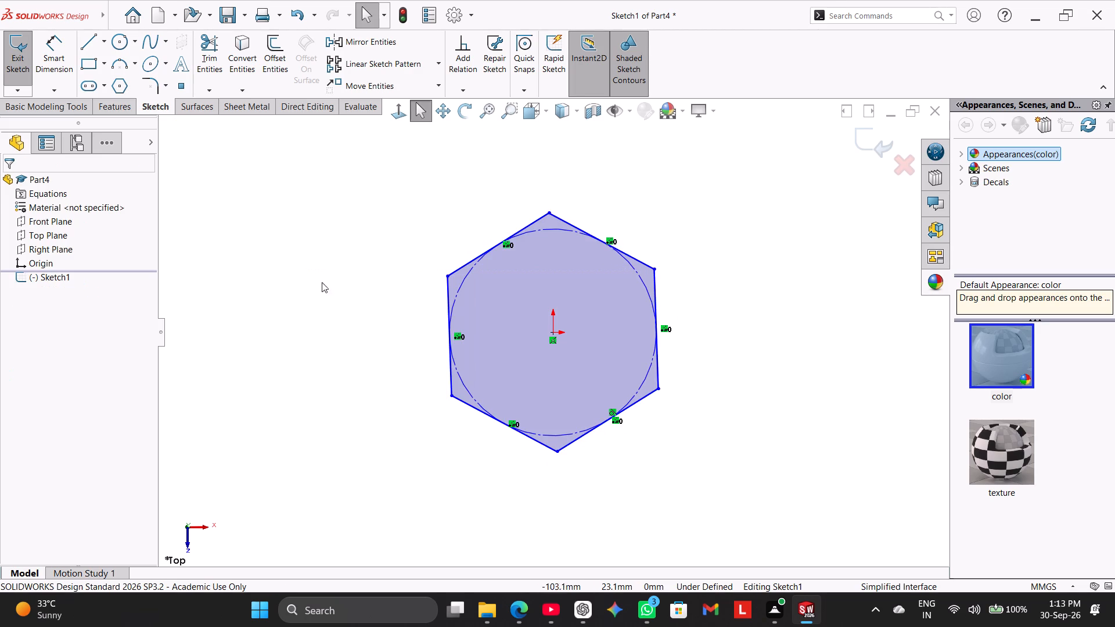
Dimension the distance between the hexagon's two near-vertical opposite sides as 100 mm.
{"action": "left_click_drag", "start_coordinate": [45, 60], "coordinate": [60, 69]}
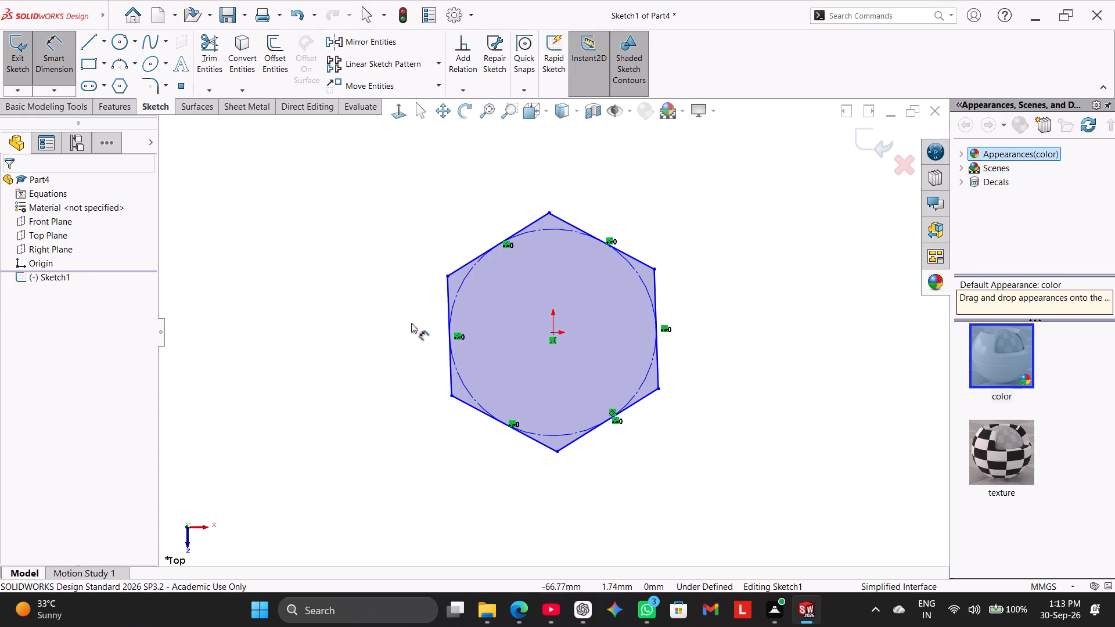
{"action": "left_click", "coordinate": [445, 298]}
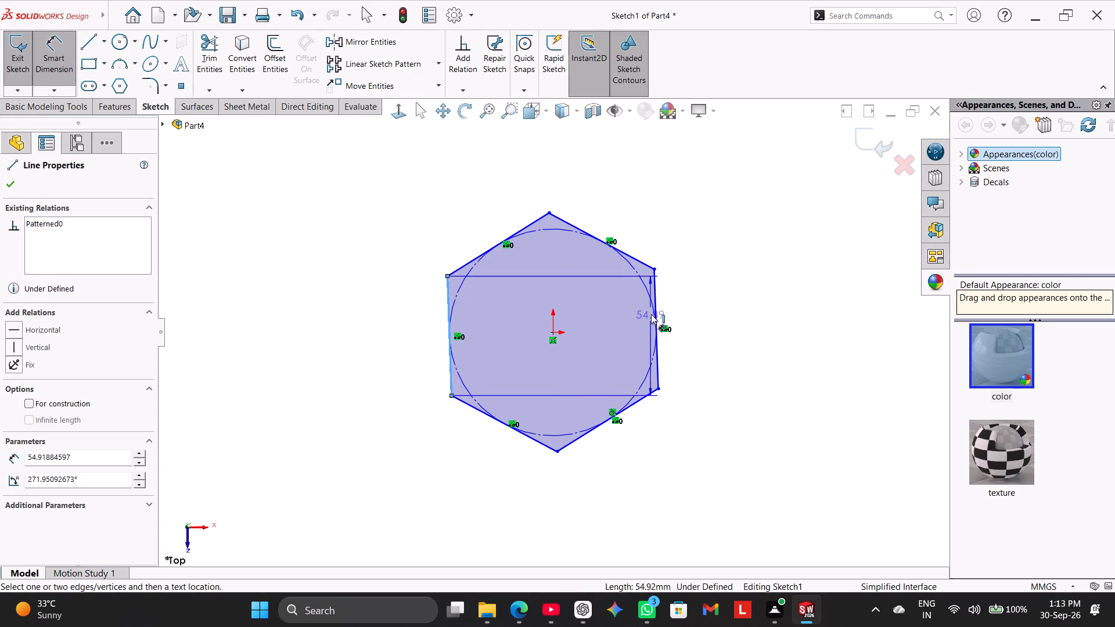
{"action": "left_click", "coordinate": [655, 343]}
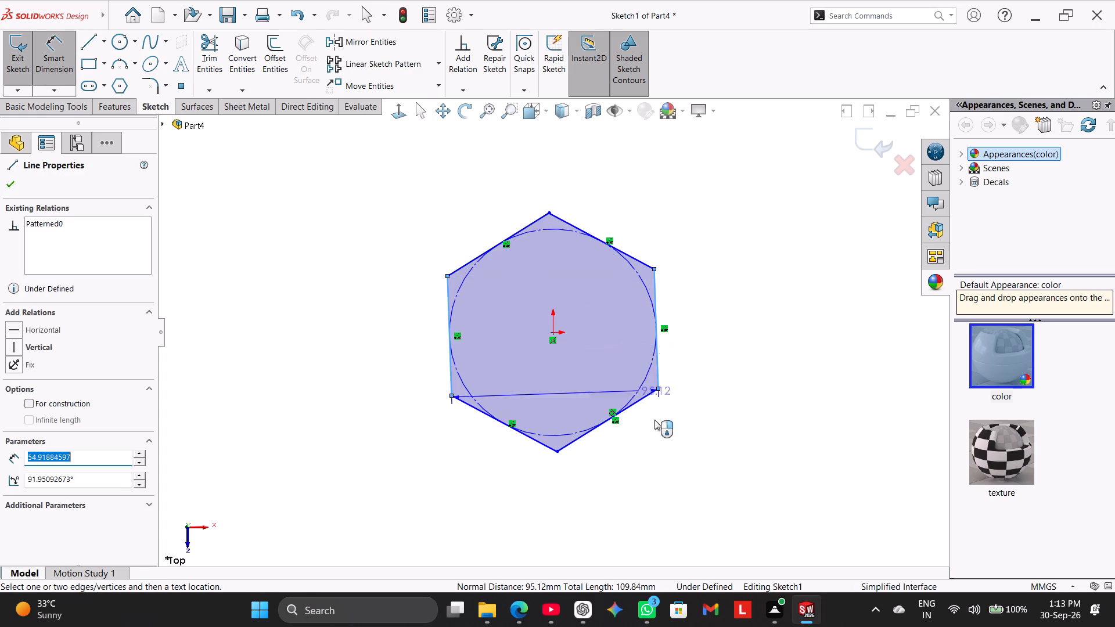
{"action": "left_click", "coordinate": [582, 509]}
{"action": "type", "text": "100"}
{"action": "key", "text": "Return"}
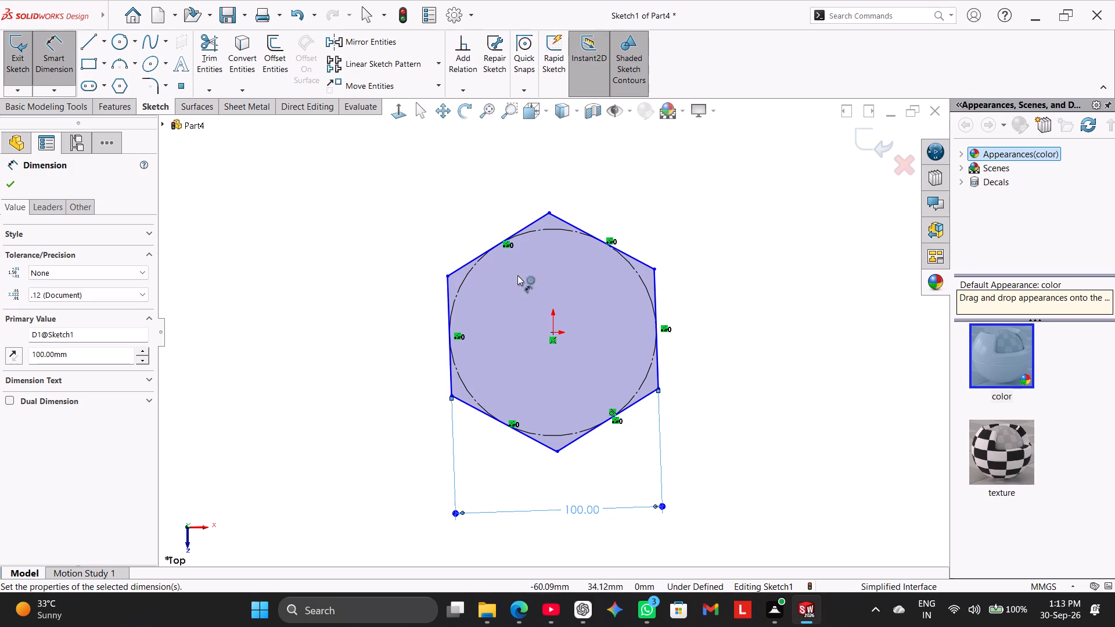
{"action": "right_click_drag", "start_coordinate": [793, 283], "coordinate": [797, 289]}
{"action": "left_click", "coordinate": [829, 325]}
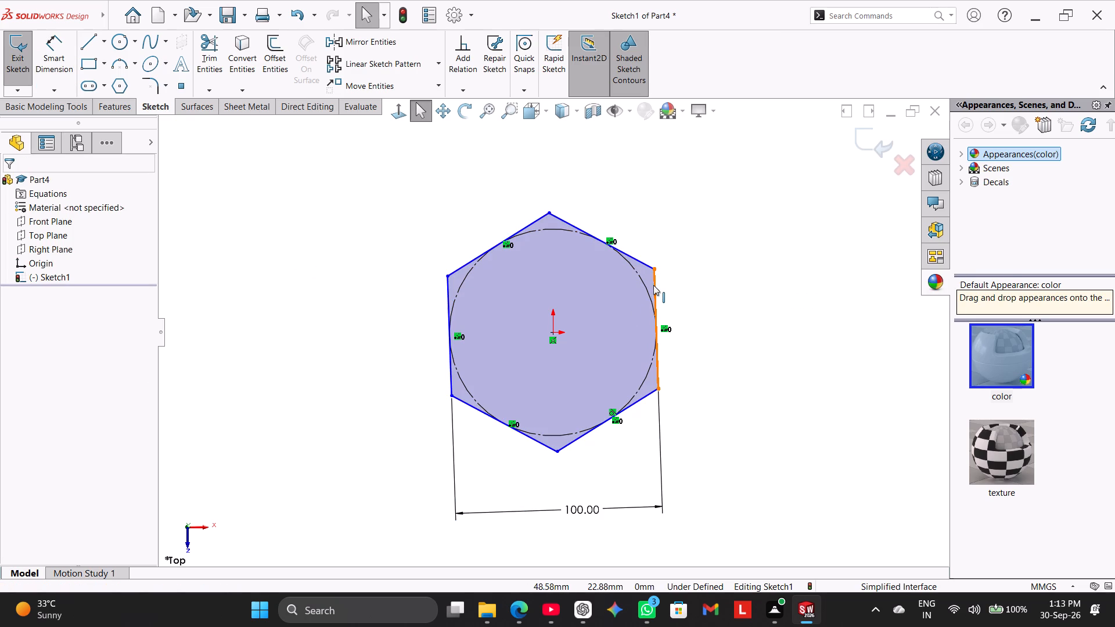
Add a Vertical relation to the hexagon's right-hand side to fix its orientation.
{"action": "left_click", "coordinate": [653, 285], "text": "ctrl"}
{"action": "left_click", "coordinate": [687, 284]}
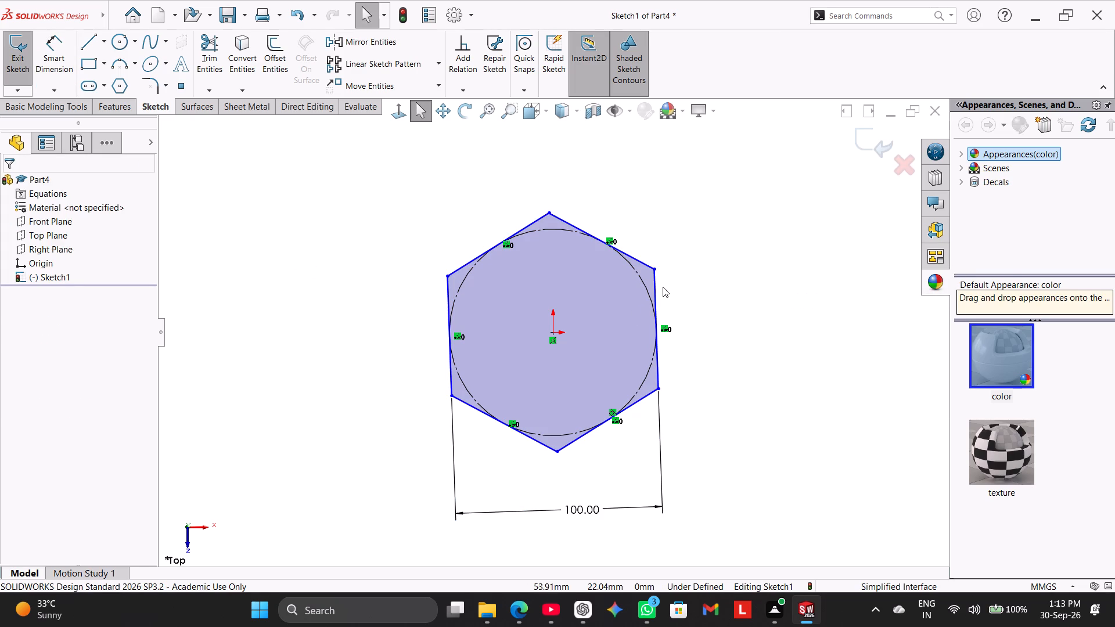
{"action": "left_click", "coordinate": [657, 285], "text": "ctrl"}
{"action": "left_click", "coordinate": [693, 254]}
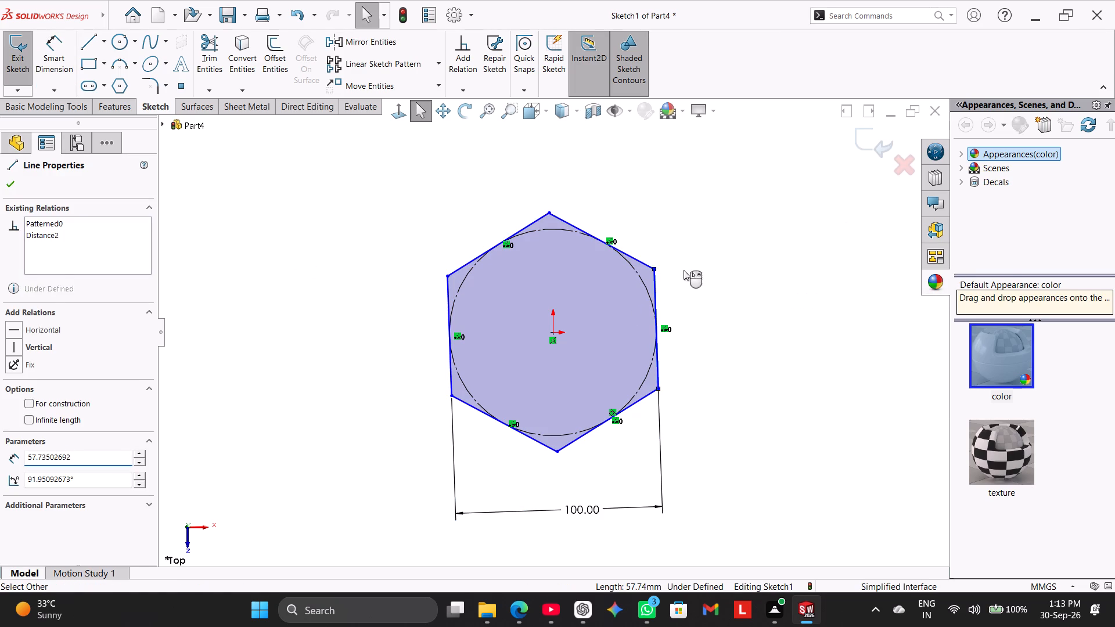
{"action": "left_click", "coordinate": [656, 288]}
{"action": "left_click", "coordinate": [713, 233]}
{"action": "left_click", "coordinate": [654, 203]}
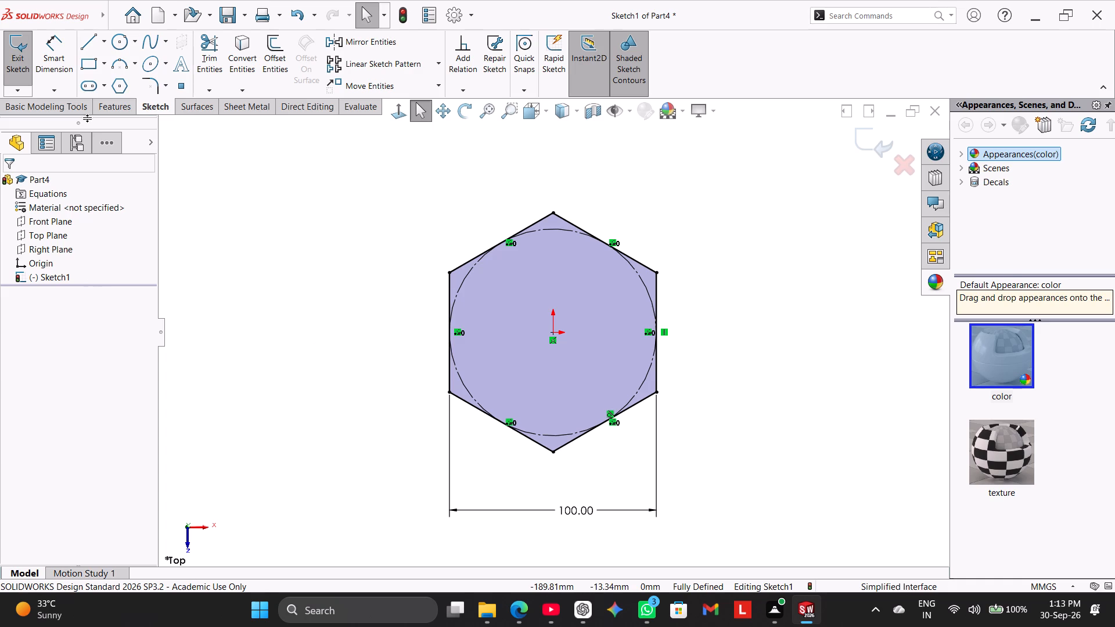
Extrude the hexagon sketch as a blind boss with a depth of 11 mm.
{"action": "left_click", "coordinate": [110, 107]}
{"action": "left_click", "coordinate": [13, 58]}
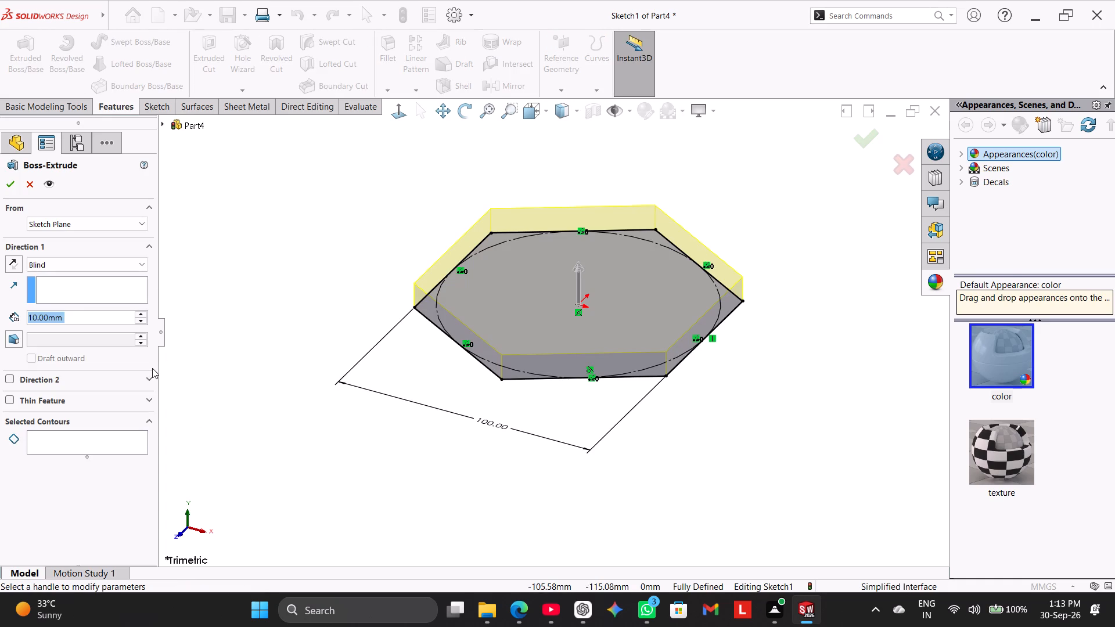
{"action": "type", "text": "11"}
{"action": "key", "text": "Return"}
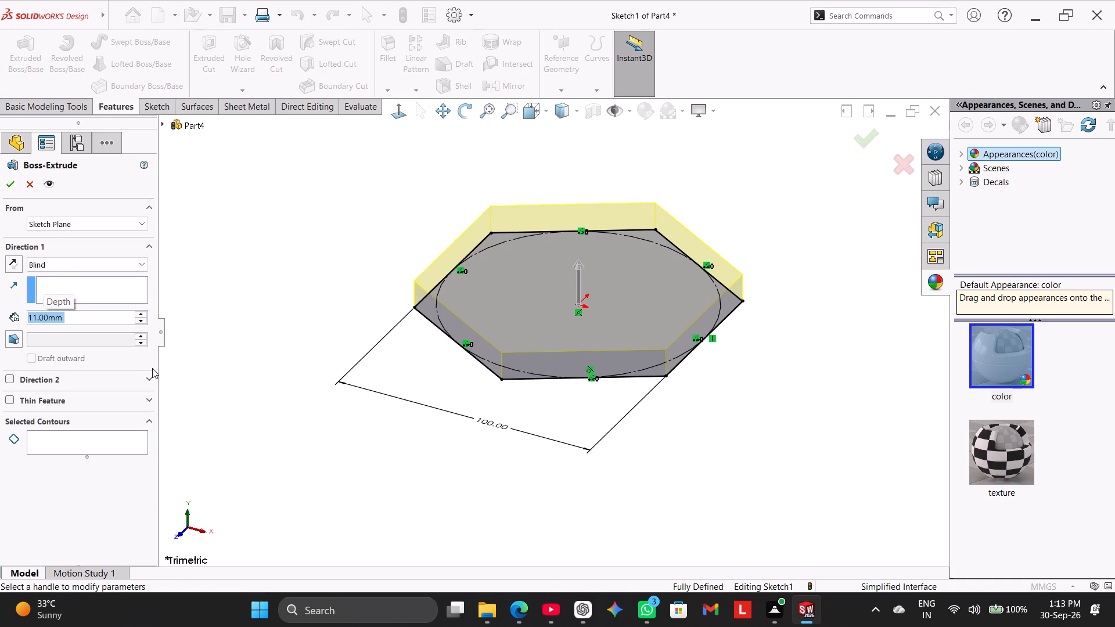
{"action": "left_click", "coordinate": [3, 185]}
{"action": "left_click", "coordinate": [239, 260]}
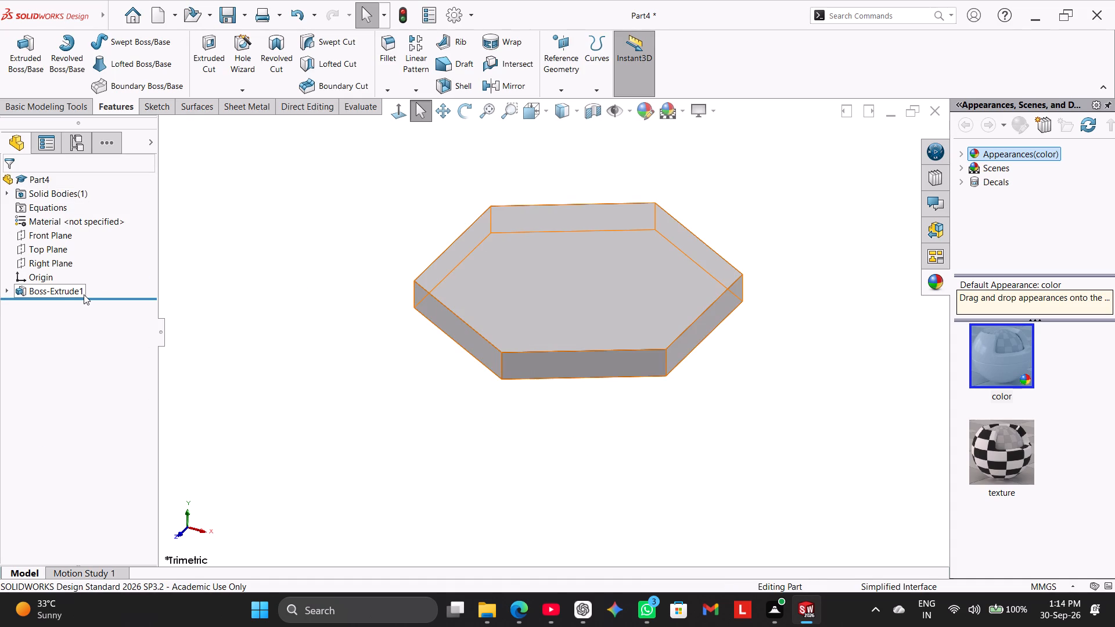
Edit the extrusion's sketch to add a circle about 11 mm in radius near the hexagon's right-hand side, making a through hole.
{"action": "right_click", "coordinate": [68, 291]}
{"action": "left_click", "coordinate": [96, 260]}
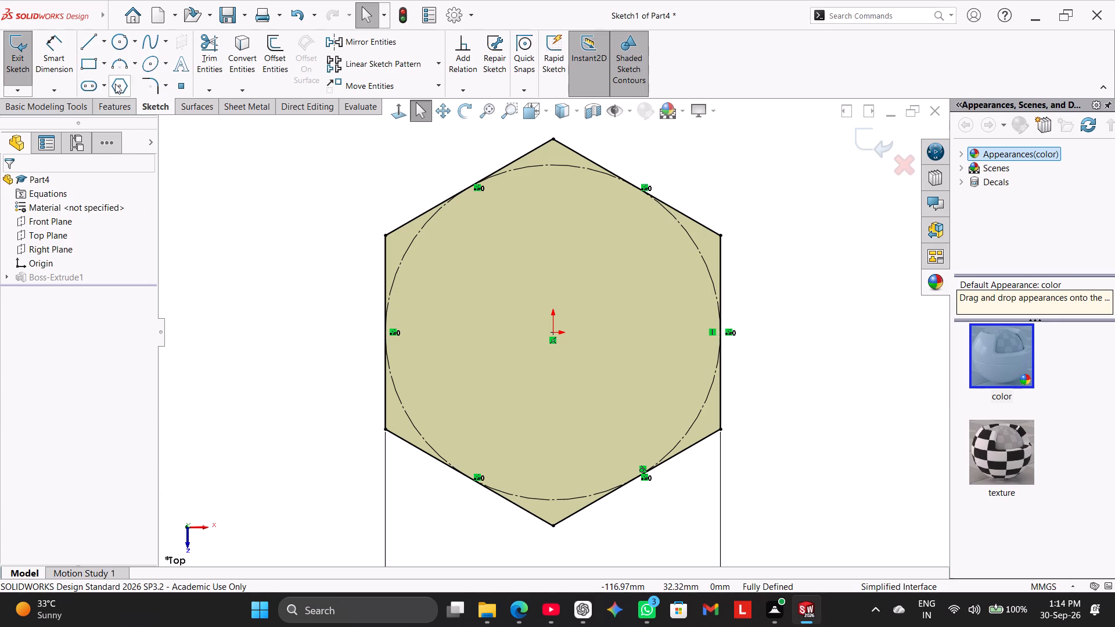
{"action": "left_click", "coordinate": [136, 46]}
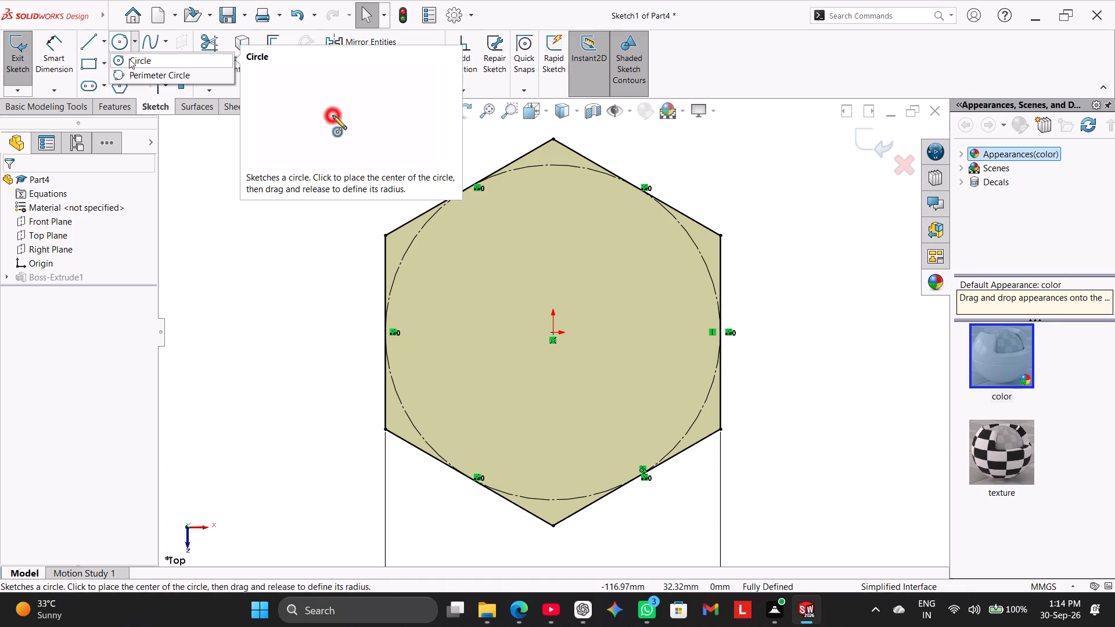
{"action": "left_click", "coordinate": [129, 59]}
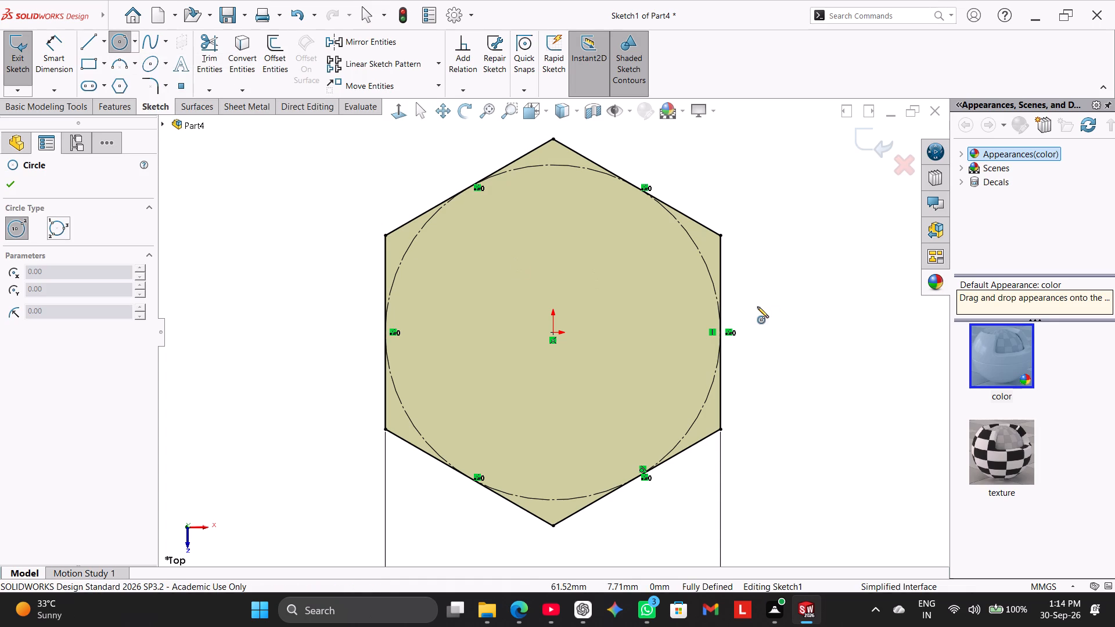
{"action": "left_click", "coordinate": [679, 319]}
{"action": "left_click", "coordinate": [698, 351]}
{"action": "right_click", "coordinate": [800, 244]}
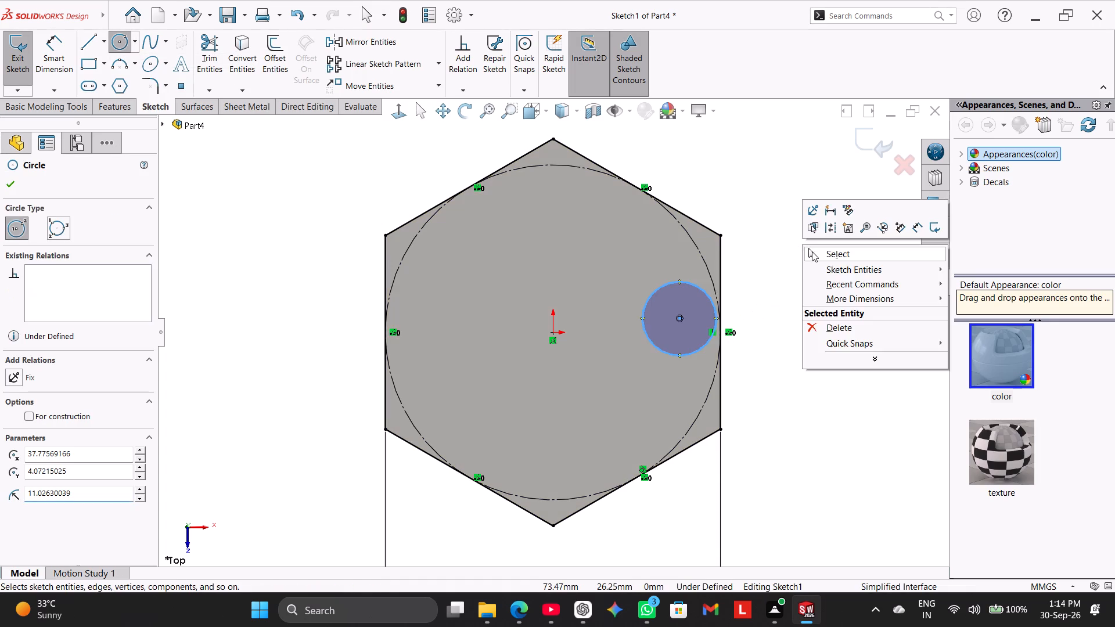
{"action": "left_click", "coordinate": [812, 251]}
{"action": "left_click", "coordinate": [24, 63]}
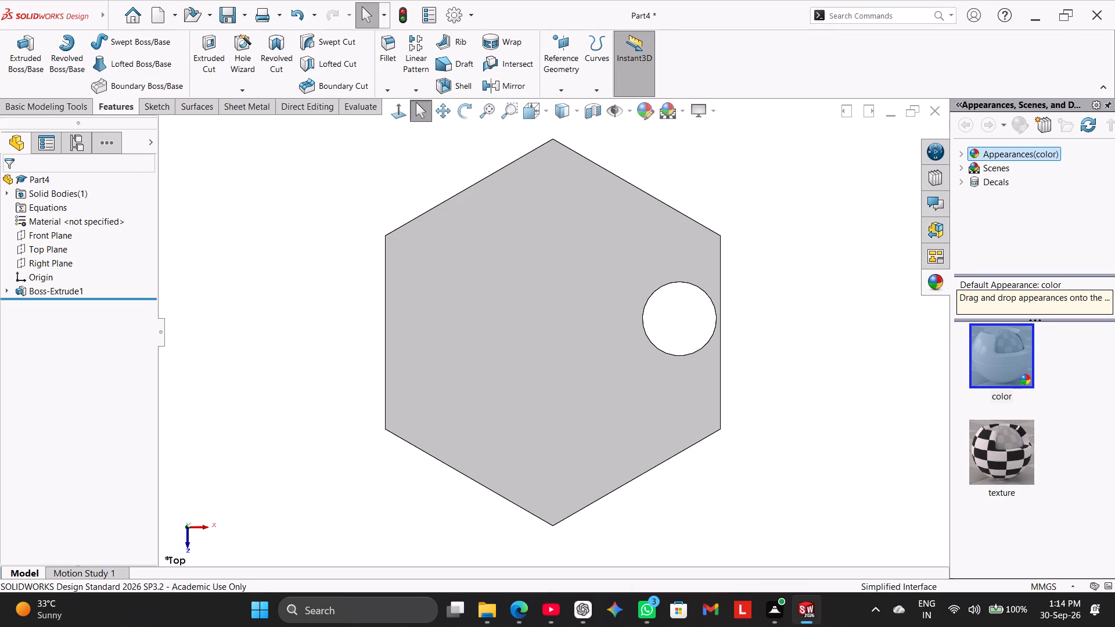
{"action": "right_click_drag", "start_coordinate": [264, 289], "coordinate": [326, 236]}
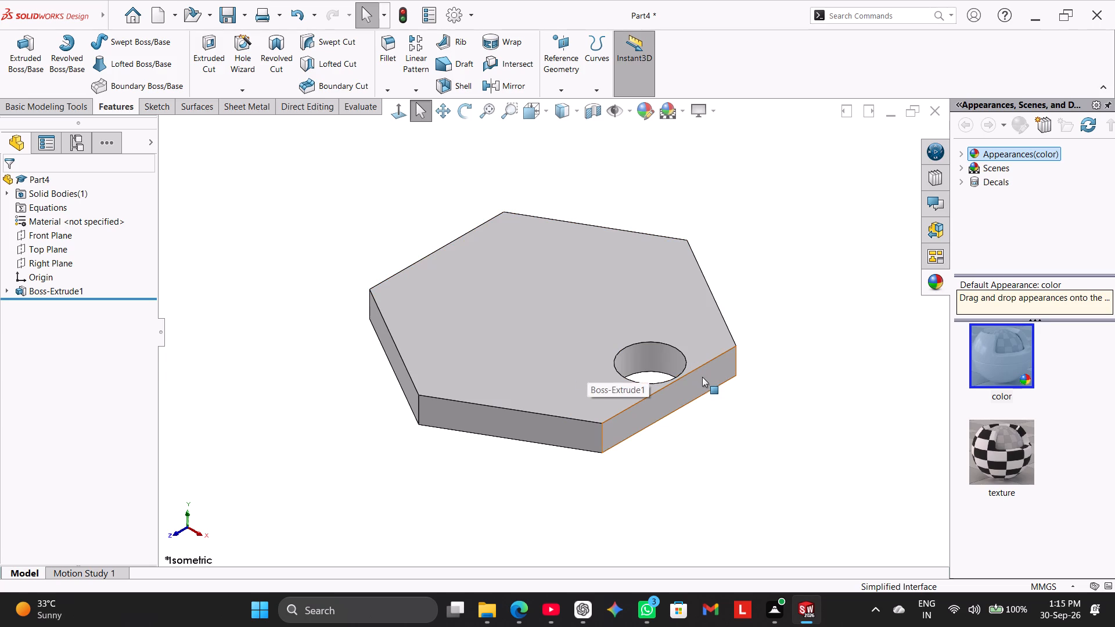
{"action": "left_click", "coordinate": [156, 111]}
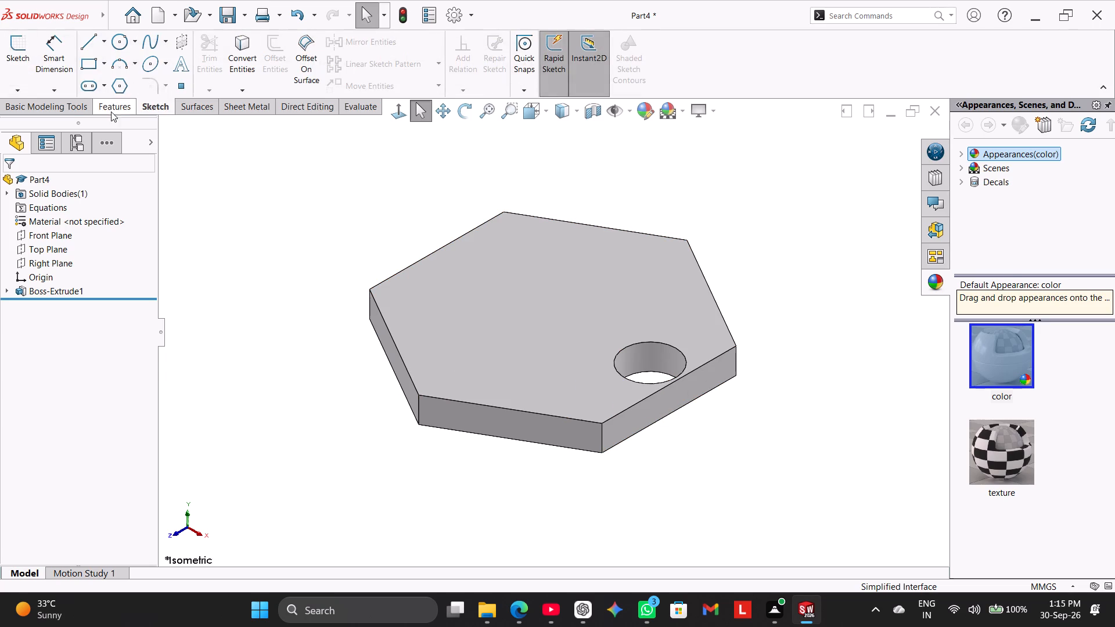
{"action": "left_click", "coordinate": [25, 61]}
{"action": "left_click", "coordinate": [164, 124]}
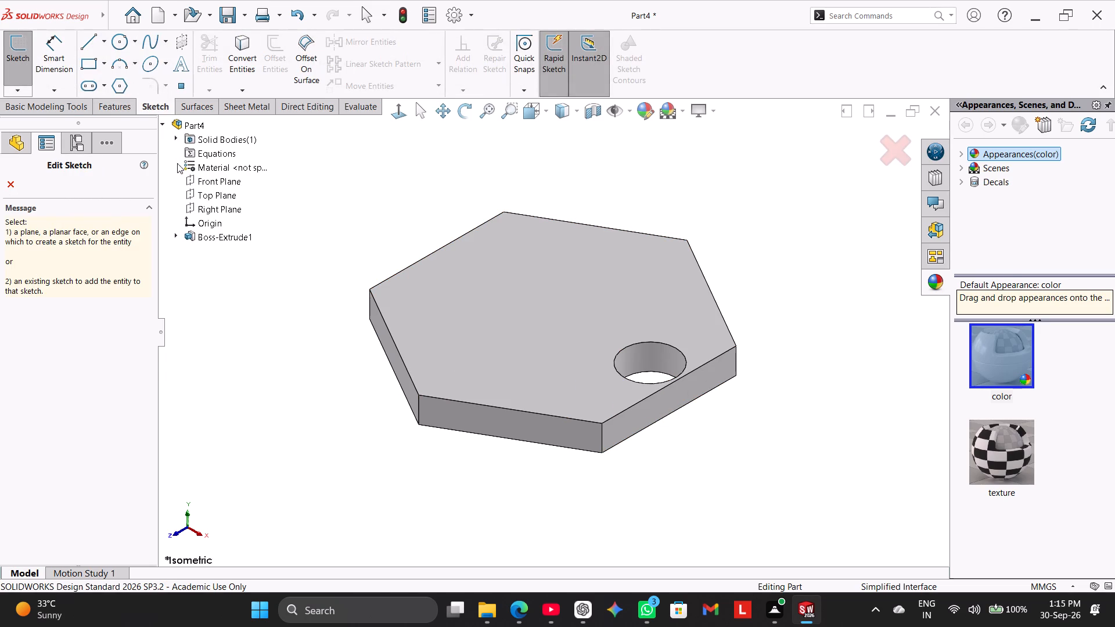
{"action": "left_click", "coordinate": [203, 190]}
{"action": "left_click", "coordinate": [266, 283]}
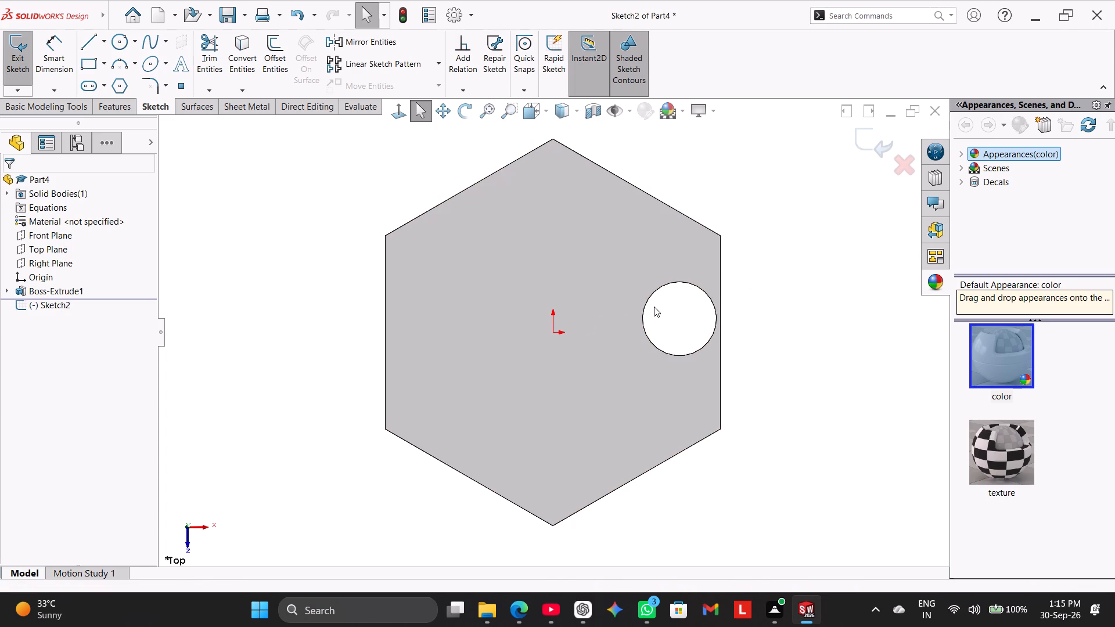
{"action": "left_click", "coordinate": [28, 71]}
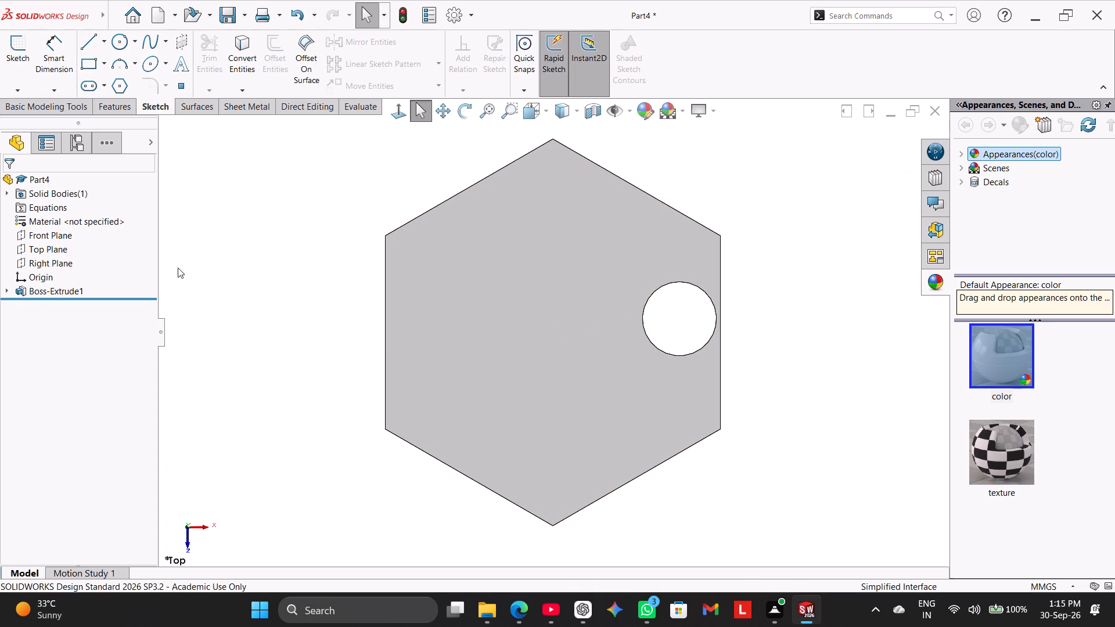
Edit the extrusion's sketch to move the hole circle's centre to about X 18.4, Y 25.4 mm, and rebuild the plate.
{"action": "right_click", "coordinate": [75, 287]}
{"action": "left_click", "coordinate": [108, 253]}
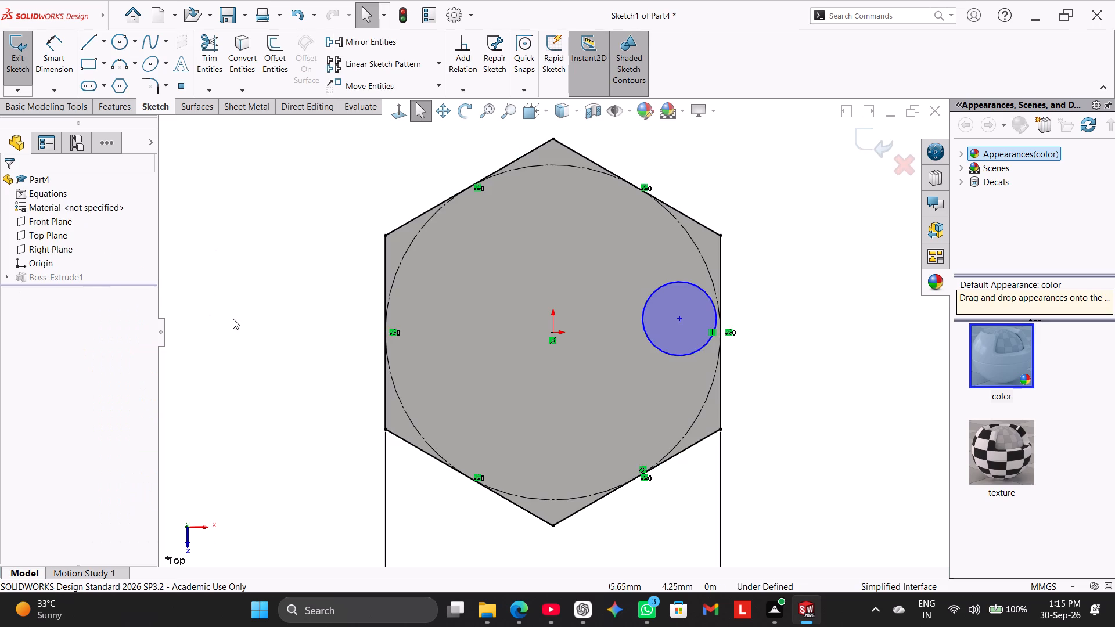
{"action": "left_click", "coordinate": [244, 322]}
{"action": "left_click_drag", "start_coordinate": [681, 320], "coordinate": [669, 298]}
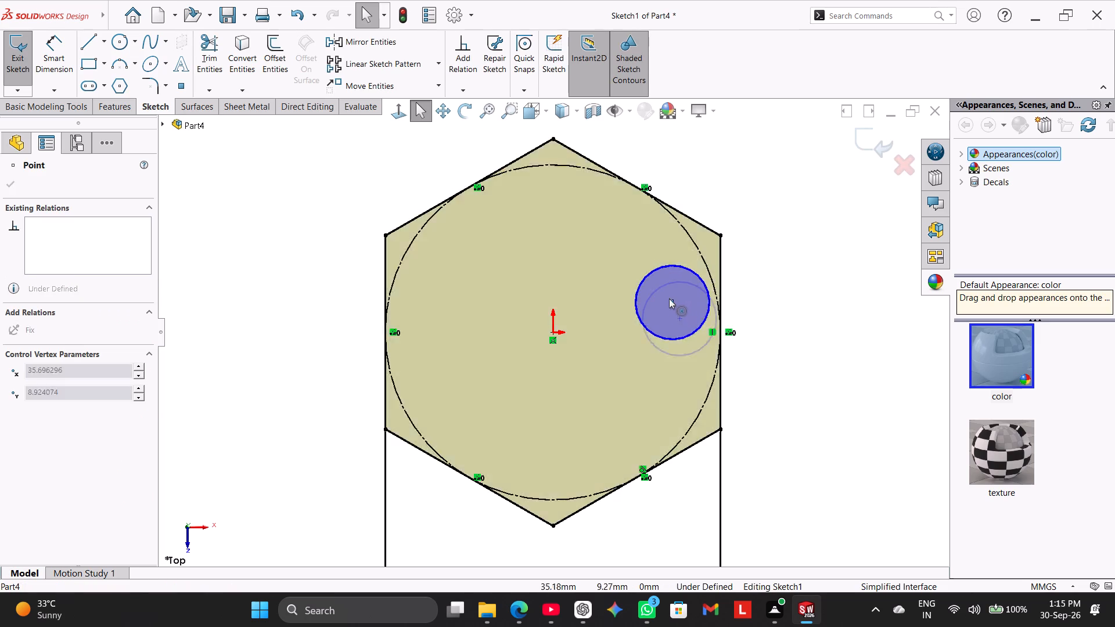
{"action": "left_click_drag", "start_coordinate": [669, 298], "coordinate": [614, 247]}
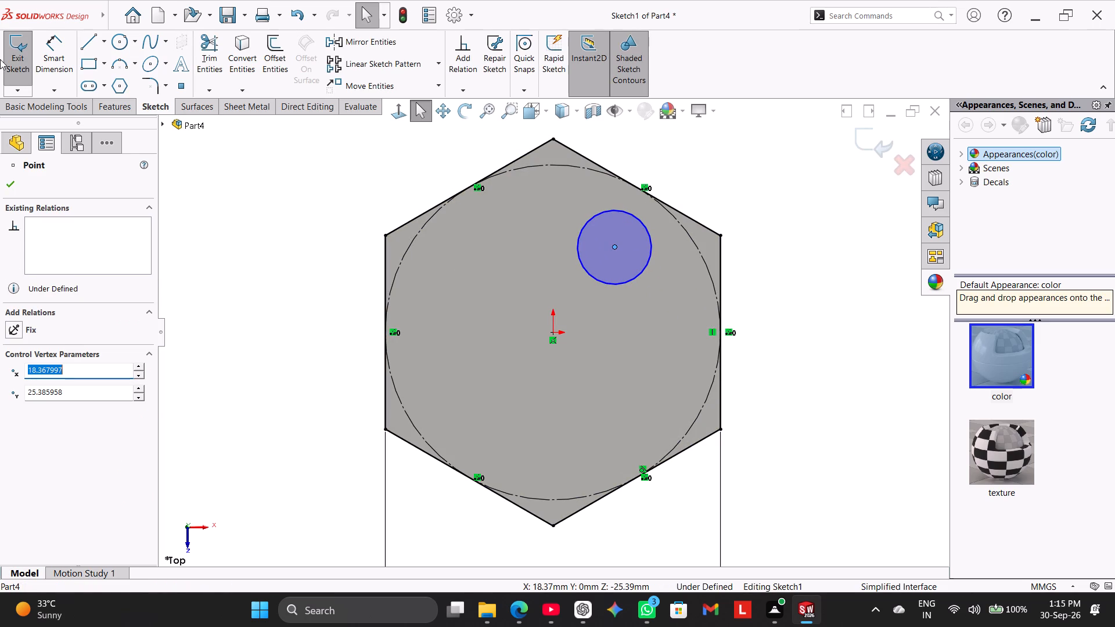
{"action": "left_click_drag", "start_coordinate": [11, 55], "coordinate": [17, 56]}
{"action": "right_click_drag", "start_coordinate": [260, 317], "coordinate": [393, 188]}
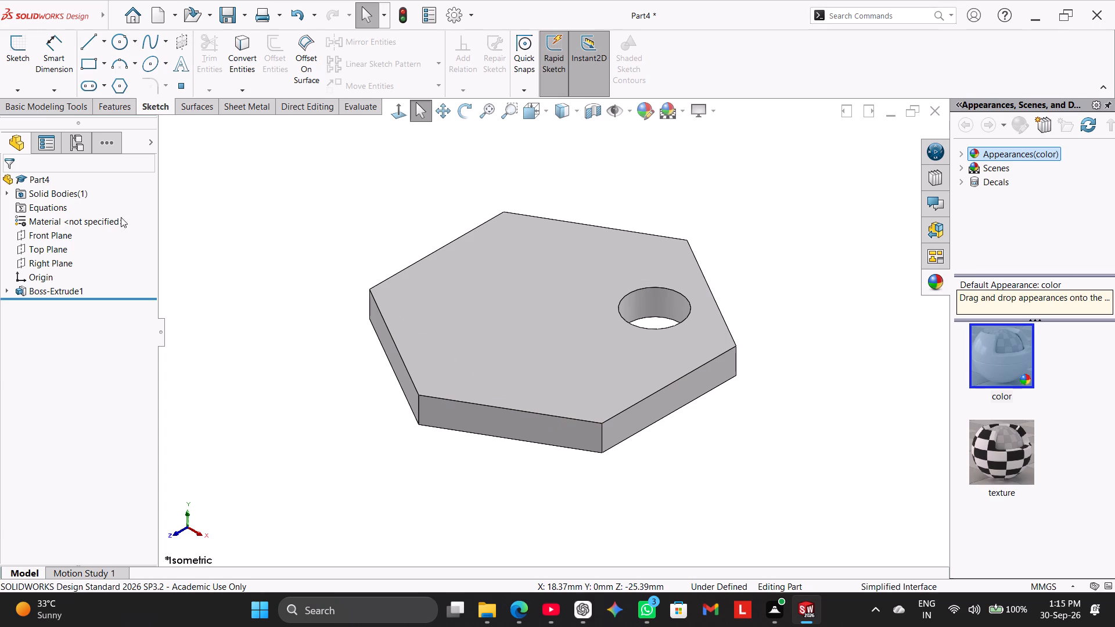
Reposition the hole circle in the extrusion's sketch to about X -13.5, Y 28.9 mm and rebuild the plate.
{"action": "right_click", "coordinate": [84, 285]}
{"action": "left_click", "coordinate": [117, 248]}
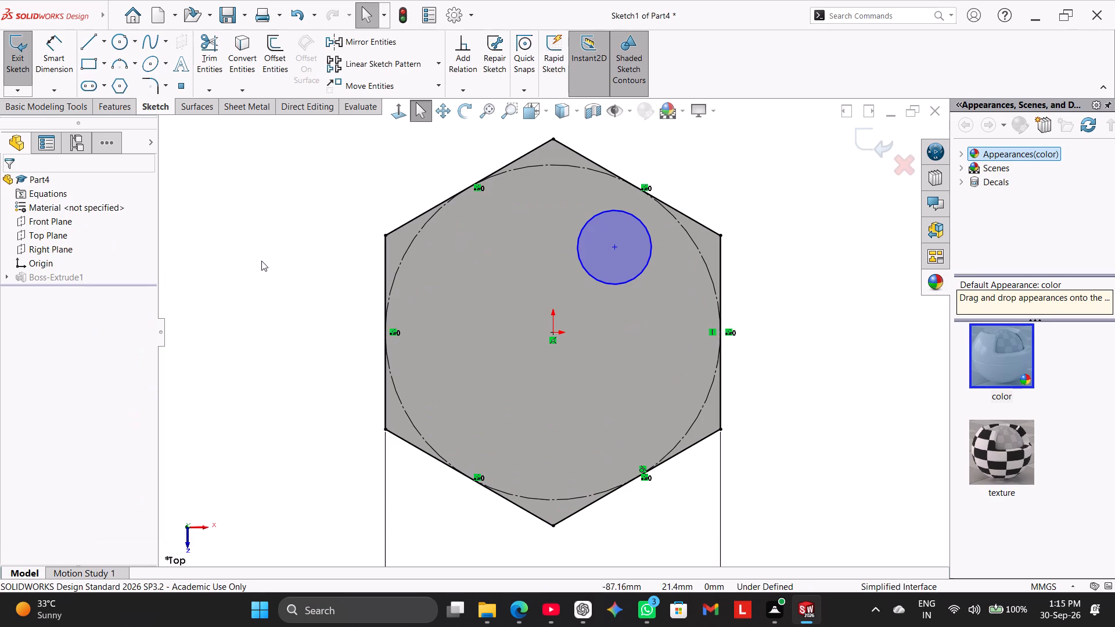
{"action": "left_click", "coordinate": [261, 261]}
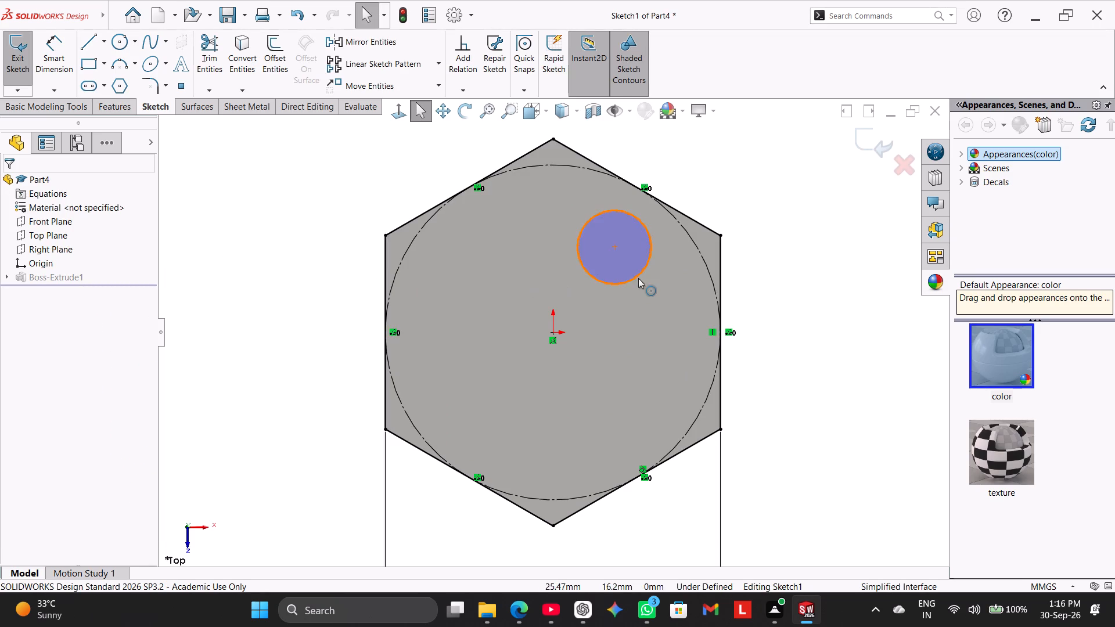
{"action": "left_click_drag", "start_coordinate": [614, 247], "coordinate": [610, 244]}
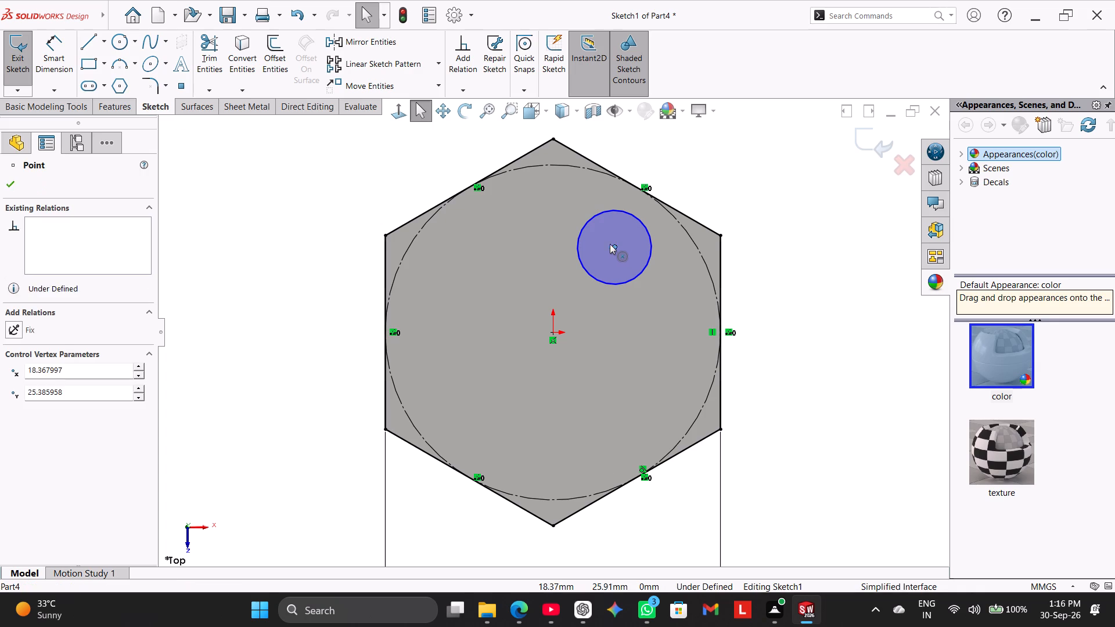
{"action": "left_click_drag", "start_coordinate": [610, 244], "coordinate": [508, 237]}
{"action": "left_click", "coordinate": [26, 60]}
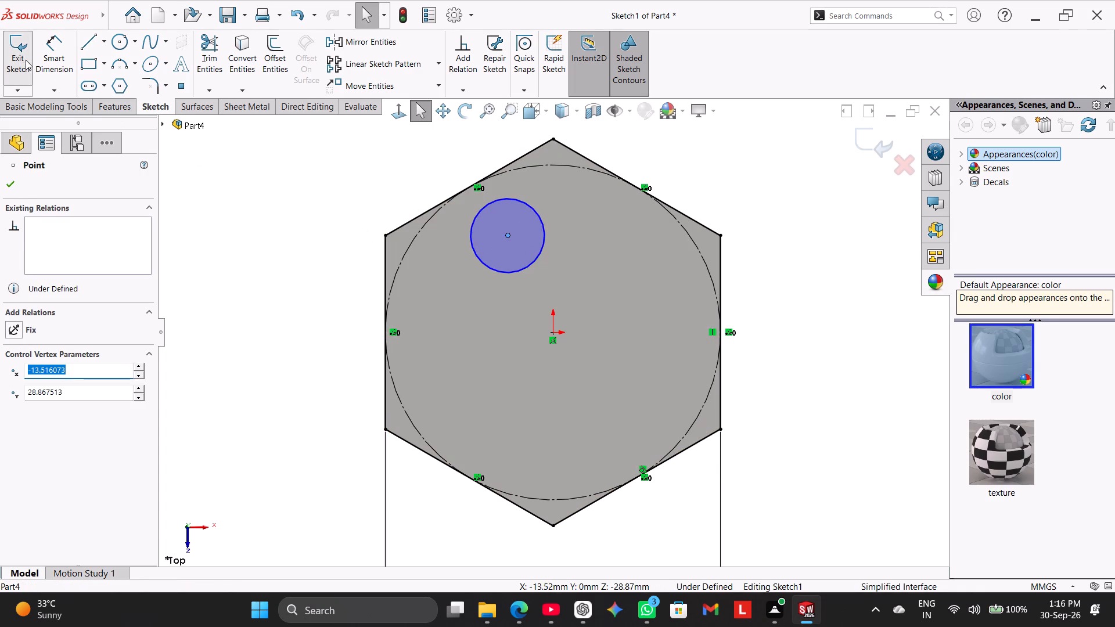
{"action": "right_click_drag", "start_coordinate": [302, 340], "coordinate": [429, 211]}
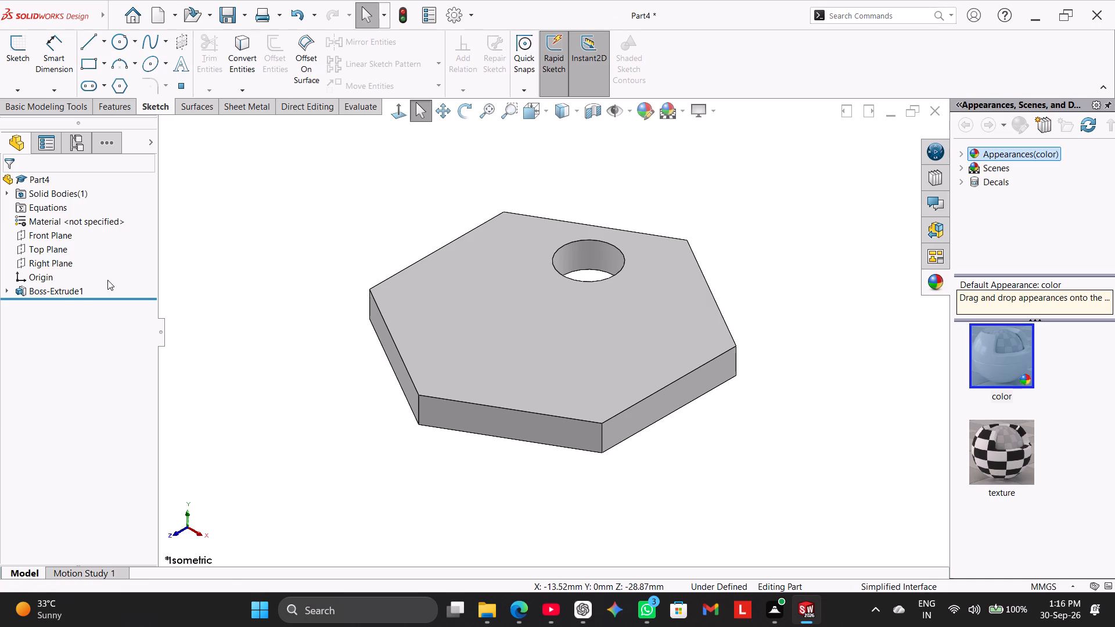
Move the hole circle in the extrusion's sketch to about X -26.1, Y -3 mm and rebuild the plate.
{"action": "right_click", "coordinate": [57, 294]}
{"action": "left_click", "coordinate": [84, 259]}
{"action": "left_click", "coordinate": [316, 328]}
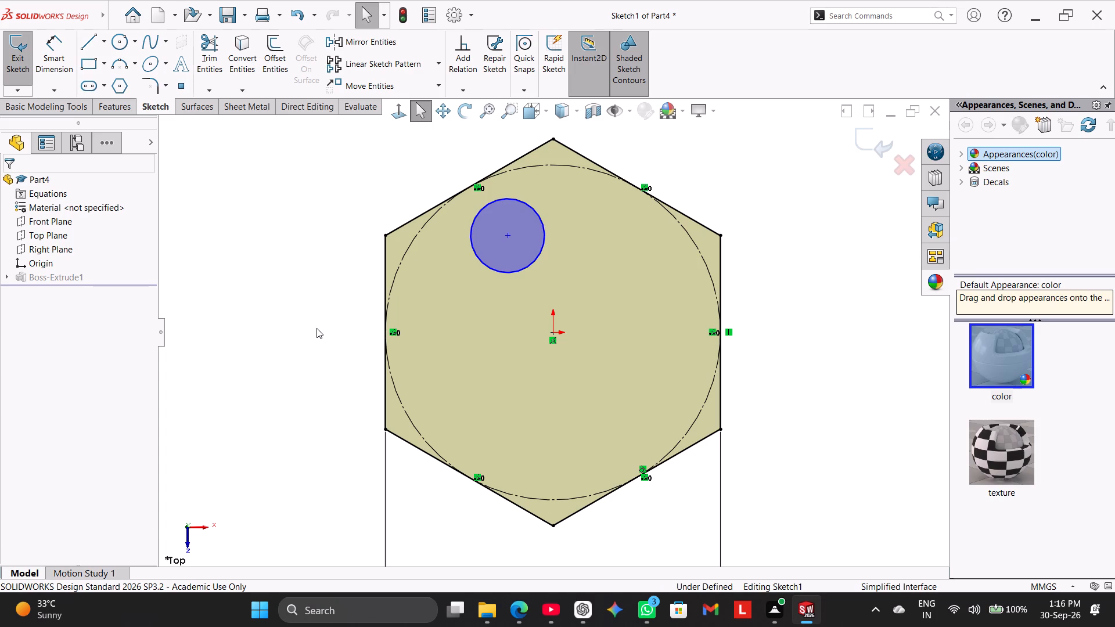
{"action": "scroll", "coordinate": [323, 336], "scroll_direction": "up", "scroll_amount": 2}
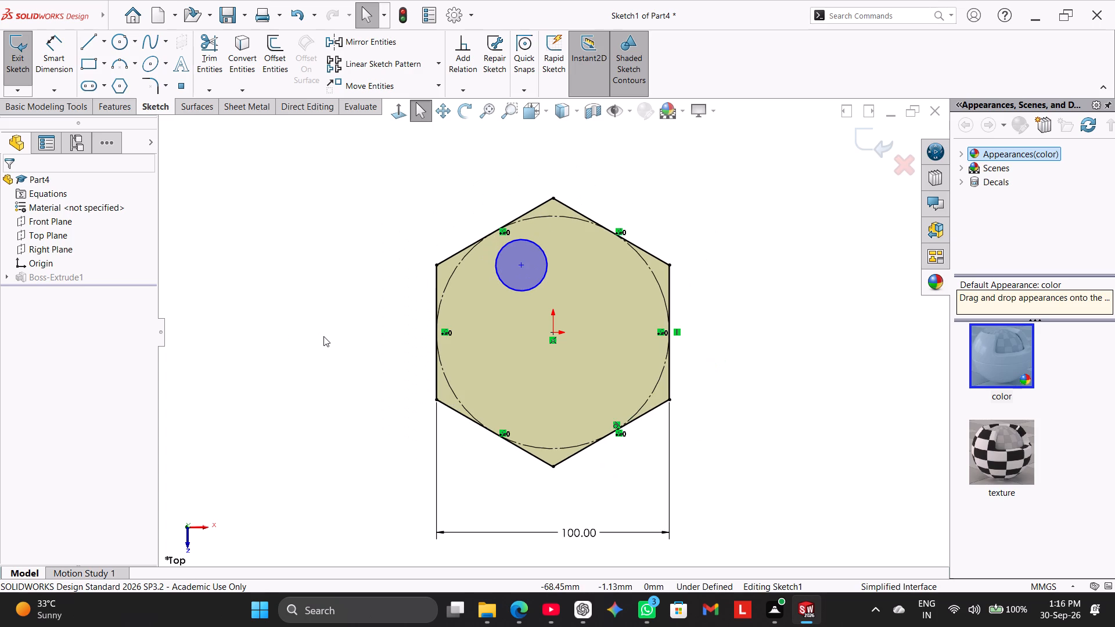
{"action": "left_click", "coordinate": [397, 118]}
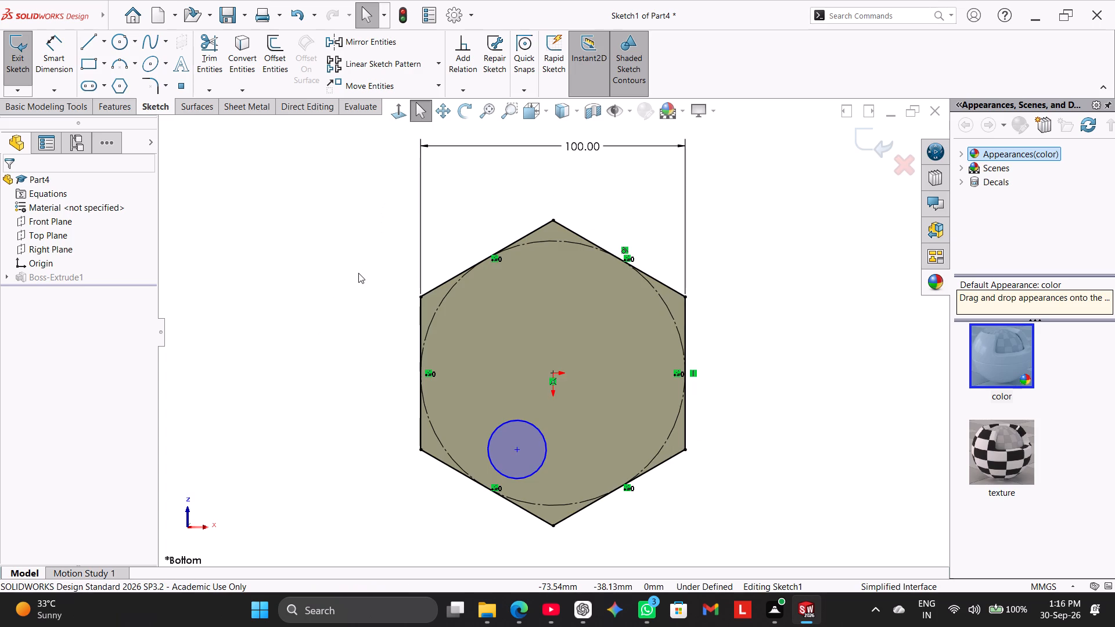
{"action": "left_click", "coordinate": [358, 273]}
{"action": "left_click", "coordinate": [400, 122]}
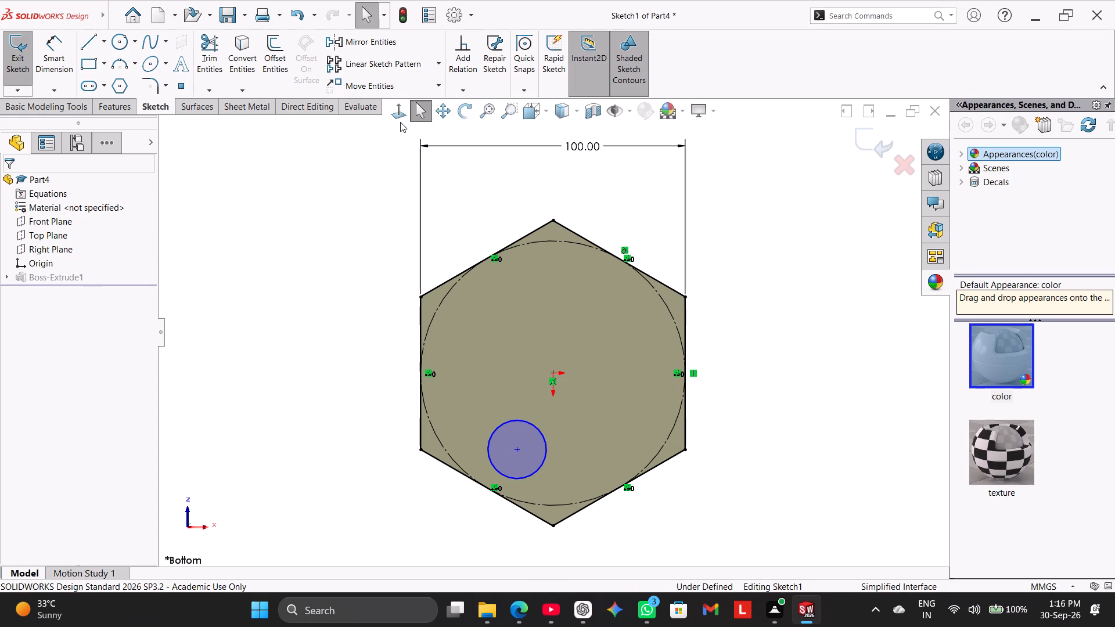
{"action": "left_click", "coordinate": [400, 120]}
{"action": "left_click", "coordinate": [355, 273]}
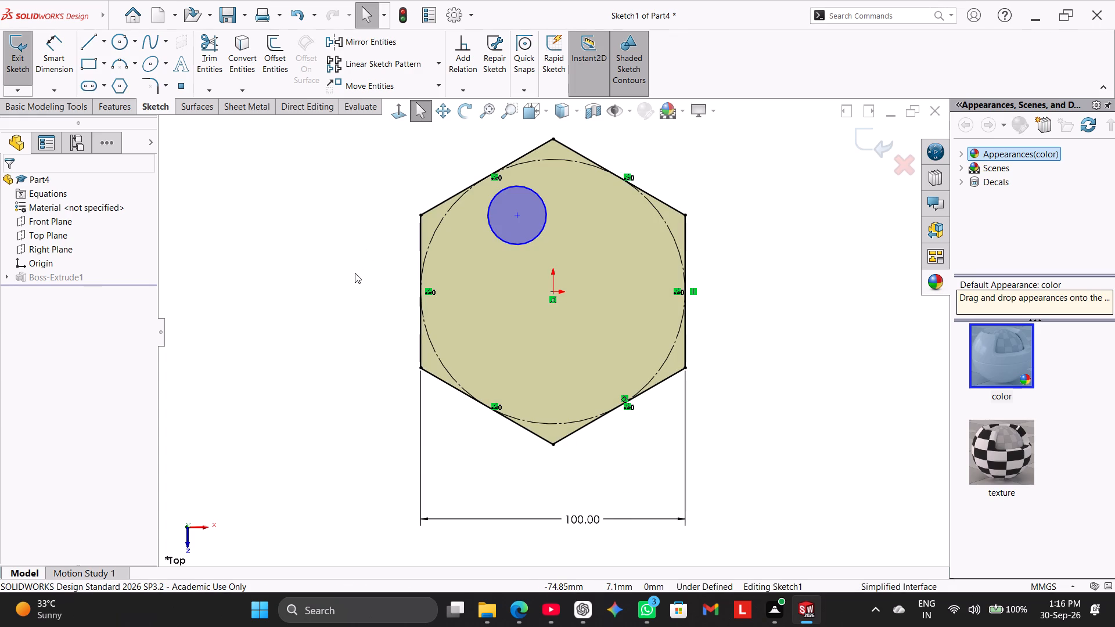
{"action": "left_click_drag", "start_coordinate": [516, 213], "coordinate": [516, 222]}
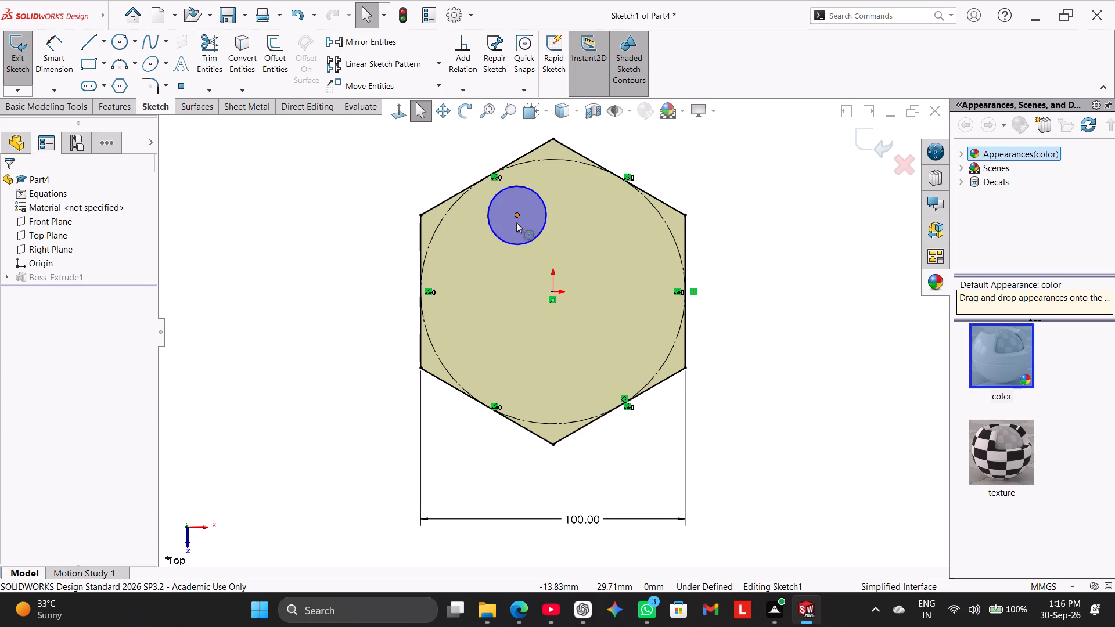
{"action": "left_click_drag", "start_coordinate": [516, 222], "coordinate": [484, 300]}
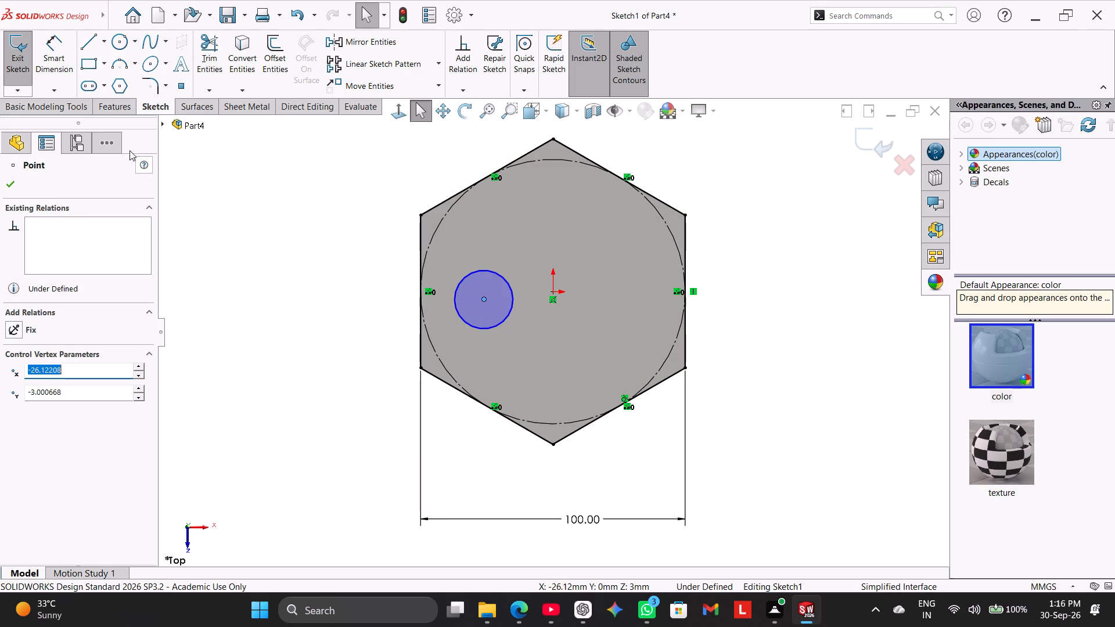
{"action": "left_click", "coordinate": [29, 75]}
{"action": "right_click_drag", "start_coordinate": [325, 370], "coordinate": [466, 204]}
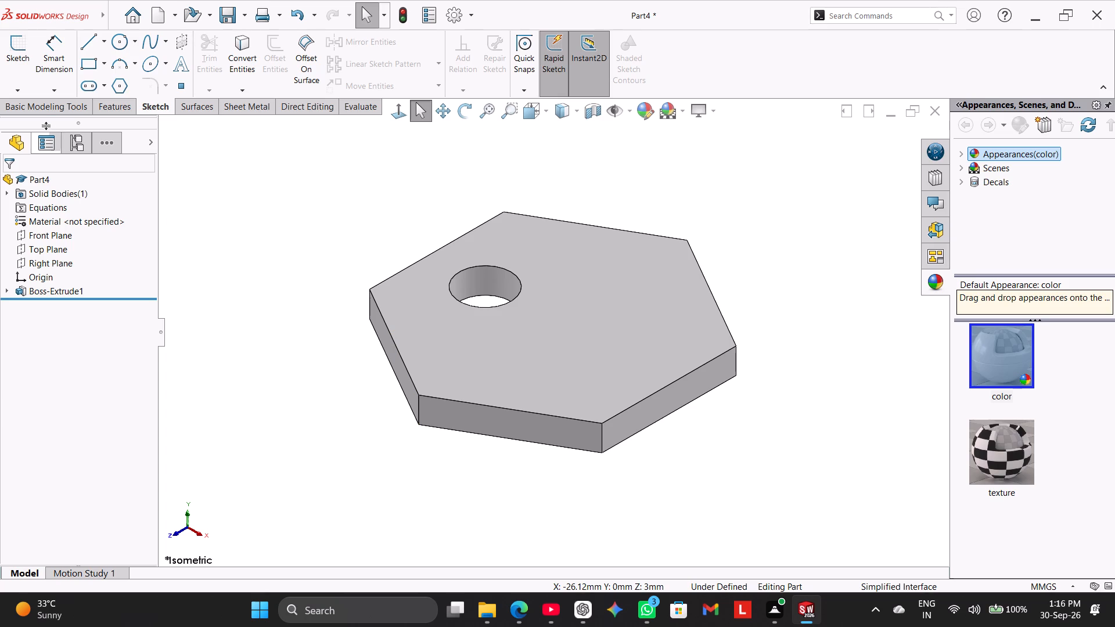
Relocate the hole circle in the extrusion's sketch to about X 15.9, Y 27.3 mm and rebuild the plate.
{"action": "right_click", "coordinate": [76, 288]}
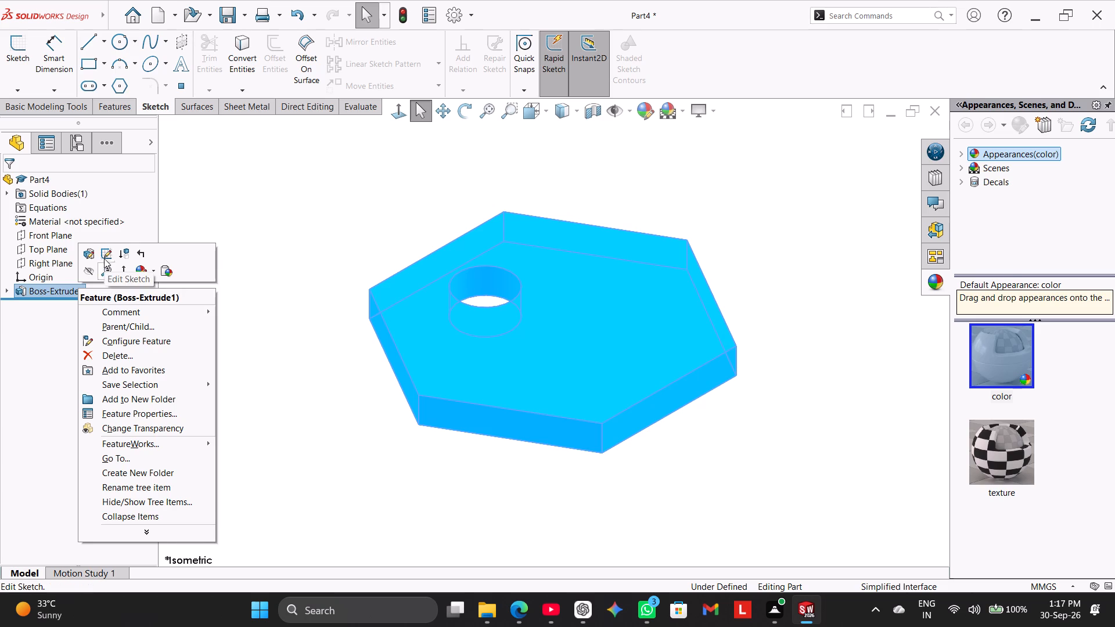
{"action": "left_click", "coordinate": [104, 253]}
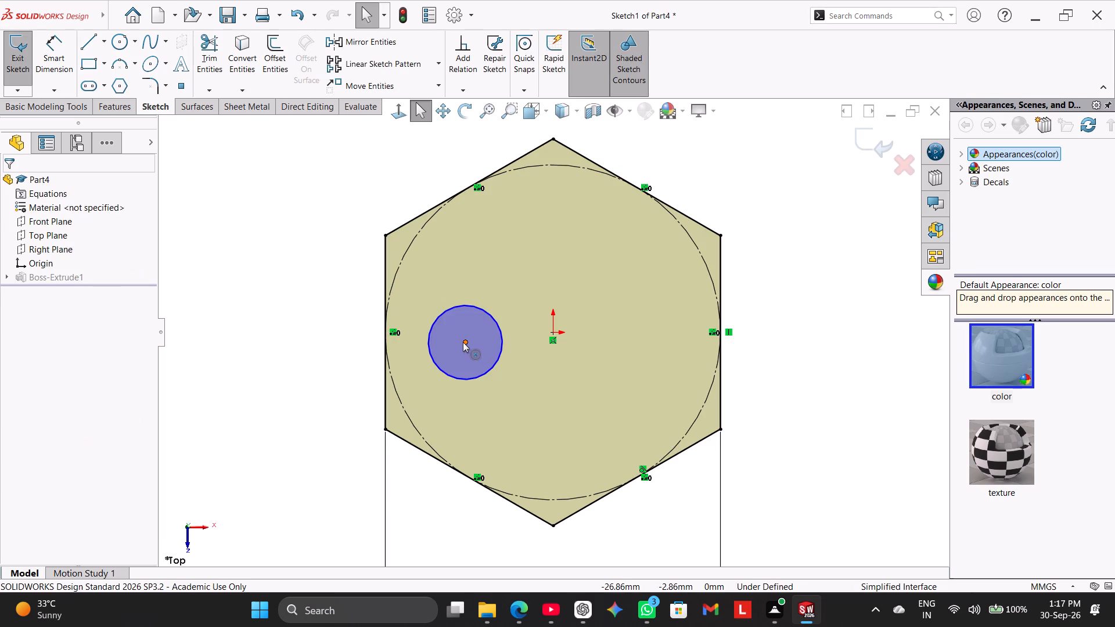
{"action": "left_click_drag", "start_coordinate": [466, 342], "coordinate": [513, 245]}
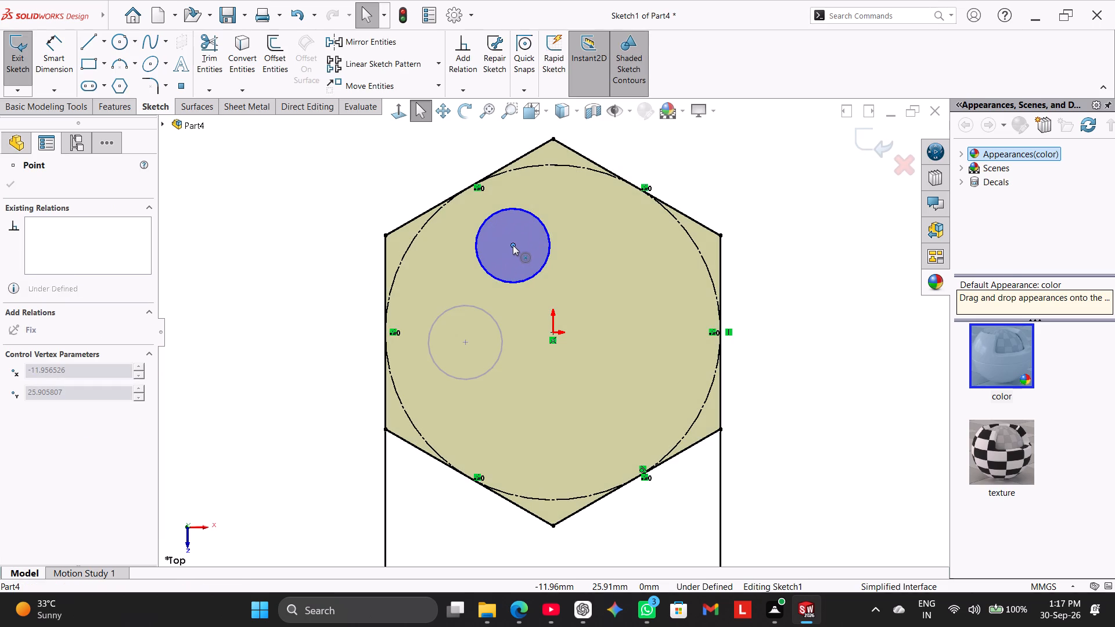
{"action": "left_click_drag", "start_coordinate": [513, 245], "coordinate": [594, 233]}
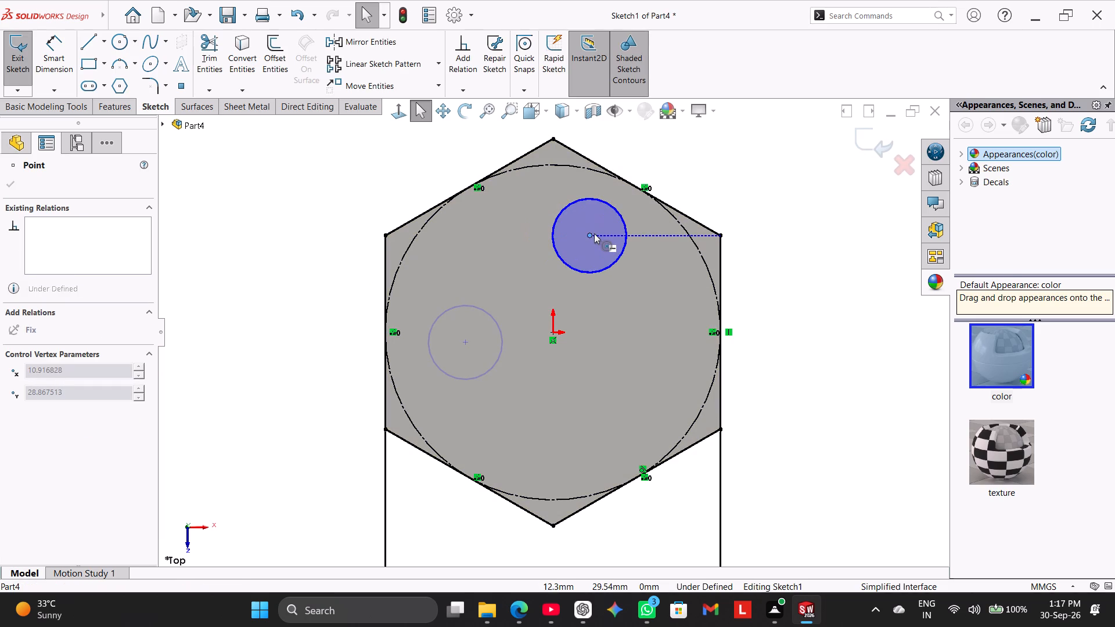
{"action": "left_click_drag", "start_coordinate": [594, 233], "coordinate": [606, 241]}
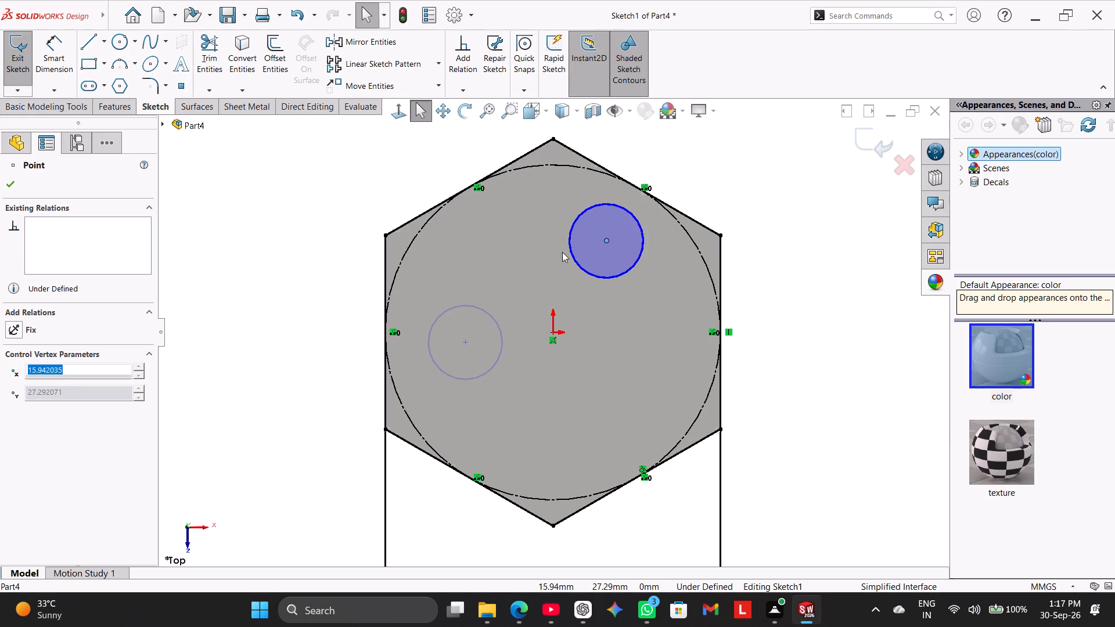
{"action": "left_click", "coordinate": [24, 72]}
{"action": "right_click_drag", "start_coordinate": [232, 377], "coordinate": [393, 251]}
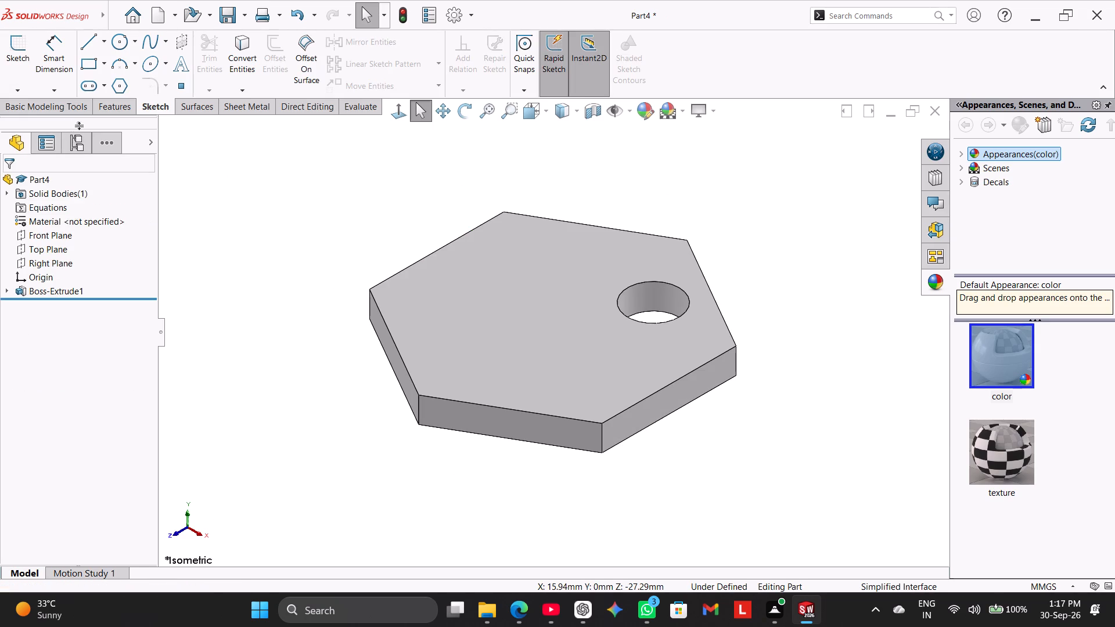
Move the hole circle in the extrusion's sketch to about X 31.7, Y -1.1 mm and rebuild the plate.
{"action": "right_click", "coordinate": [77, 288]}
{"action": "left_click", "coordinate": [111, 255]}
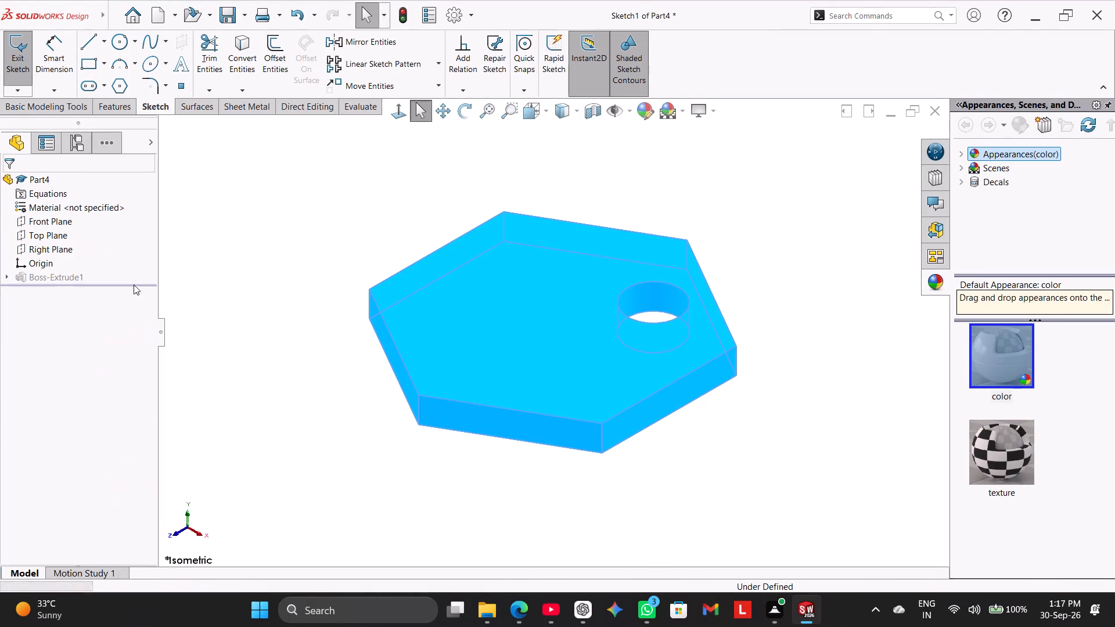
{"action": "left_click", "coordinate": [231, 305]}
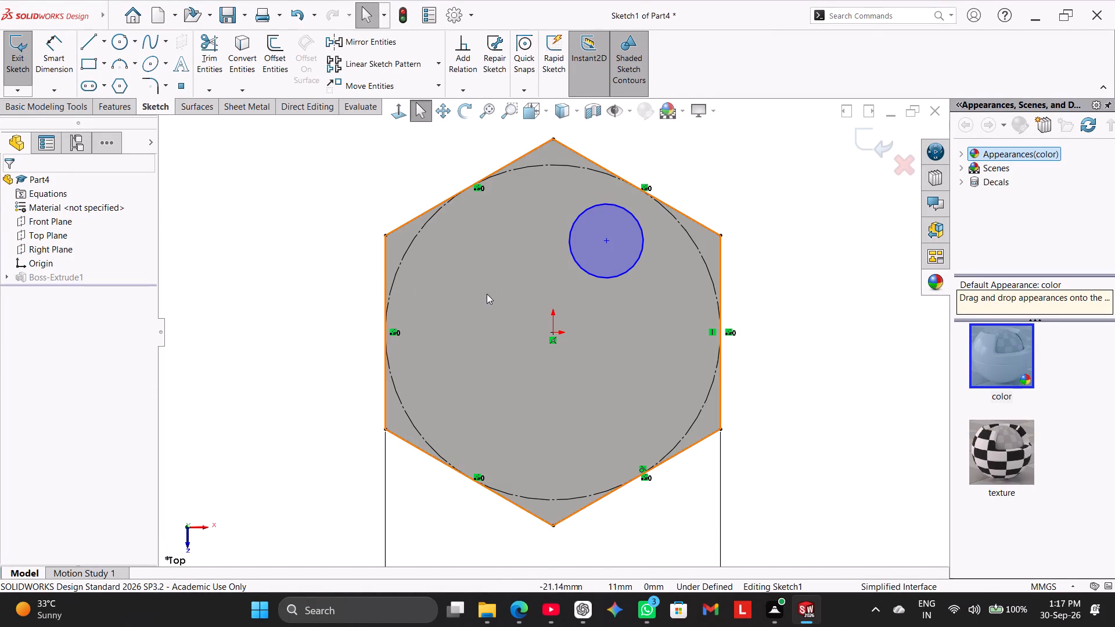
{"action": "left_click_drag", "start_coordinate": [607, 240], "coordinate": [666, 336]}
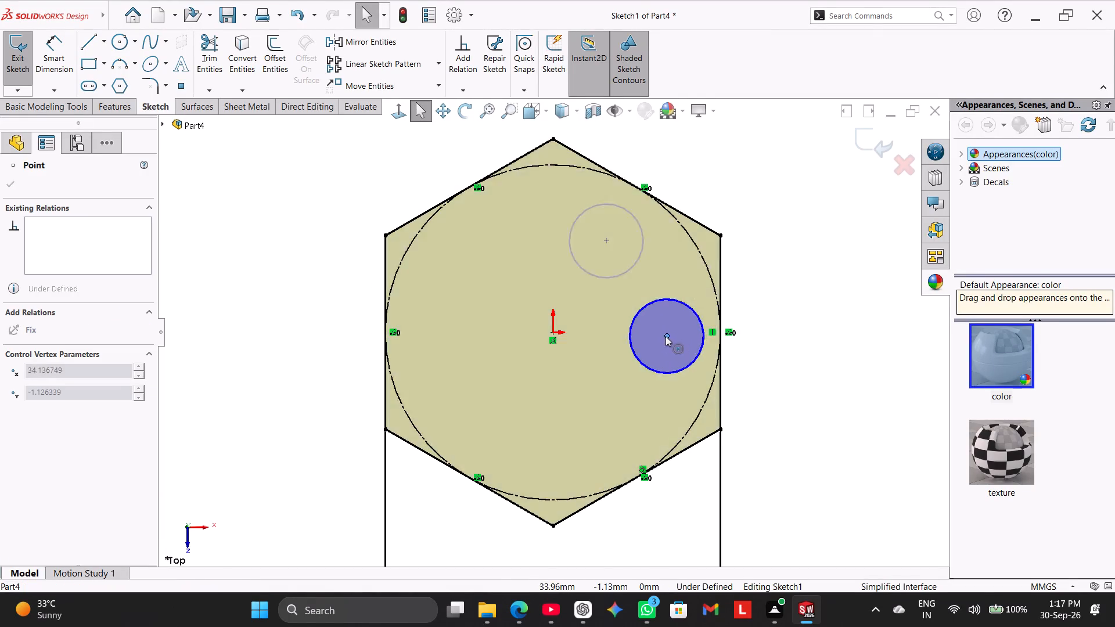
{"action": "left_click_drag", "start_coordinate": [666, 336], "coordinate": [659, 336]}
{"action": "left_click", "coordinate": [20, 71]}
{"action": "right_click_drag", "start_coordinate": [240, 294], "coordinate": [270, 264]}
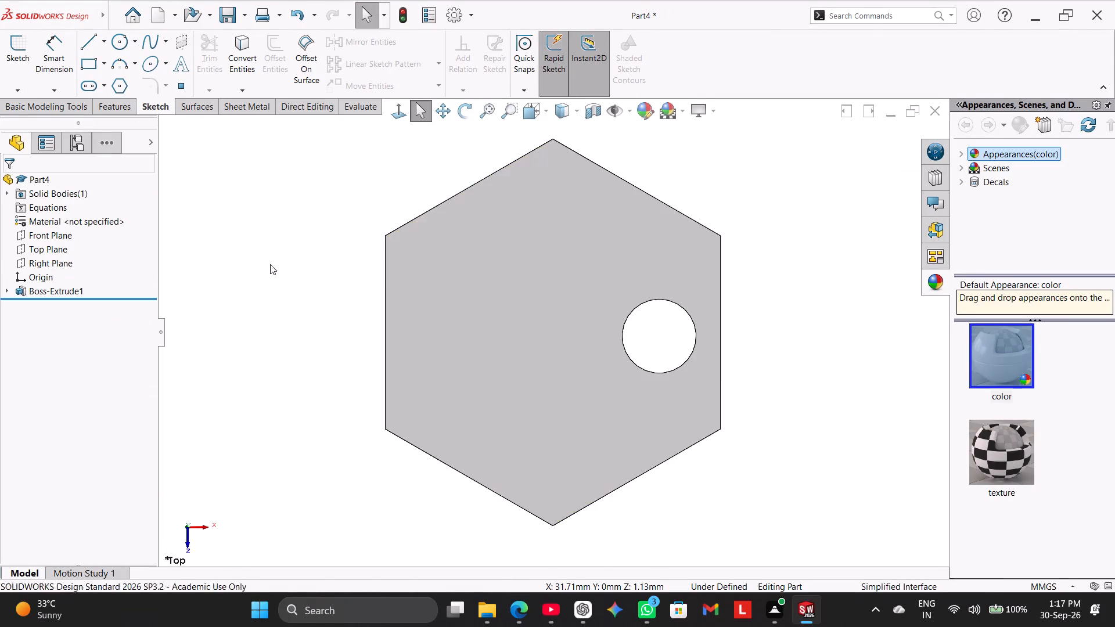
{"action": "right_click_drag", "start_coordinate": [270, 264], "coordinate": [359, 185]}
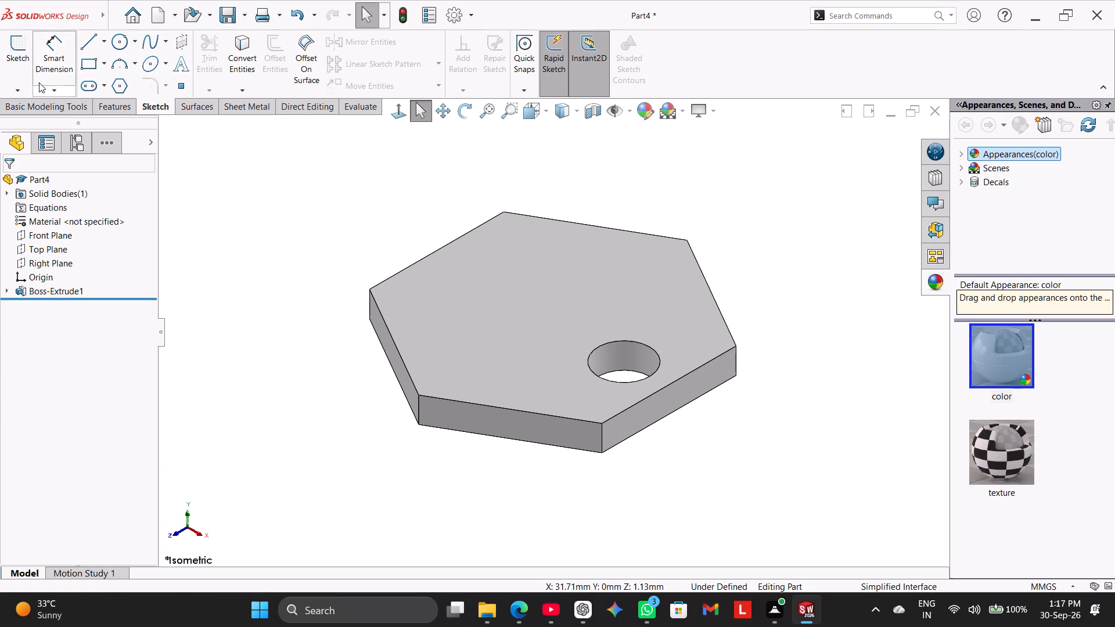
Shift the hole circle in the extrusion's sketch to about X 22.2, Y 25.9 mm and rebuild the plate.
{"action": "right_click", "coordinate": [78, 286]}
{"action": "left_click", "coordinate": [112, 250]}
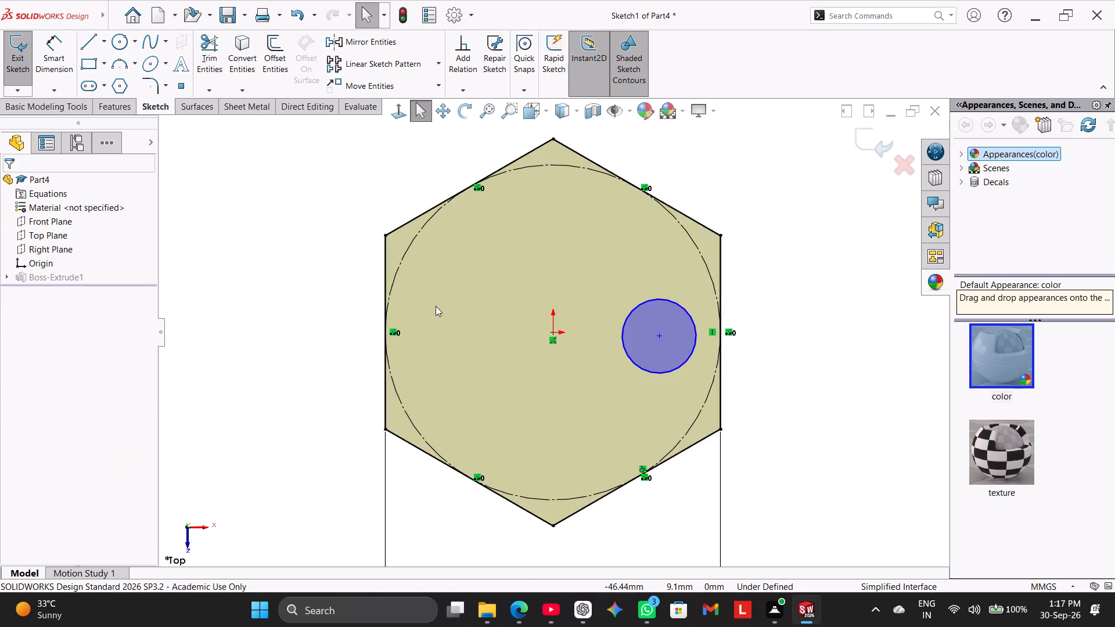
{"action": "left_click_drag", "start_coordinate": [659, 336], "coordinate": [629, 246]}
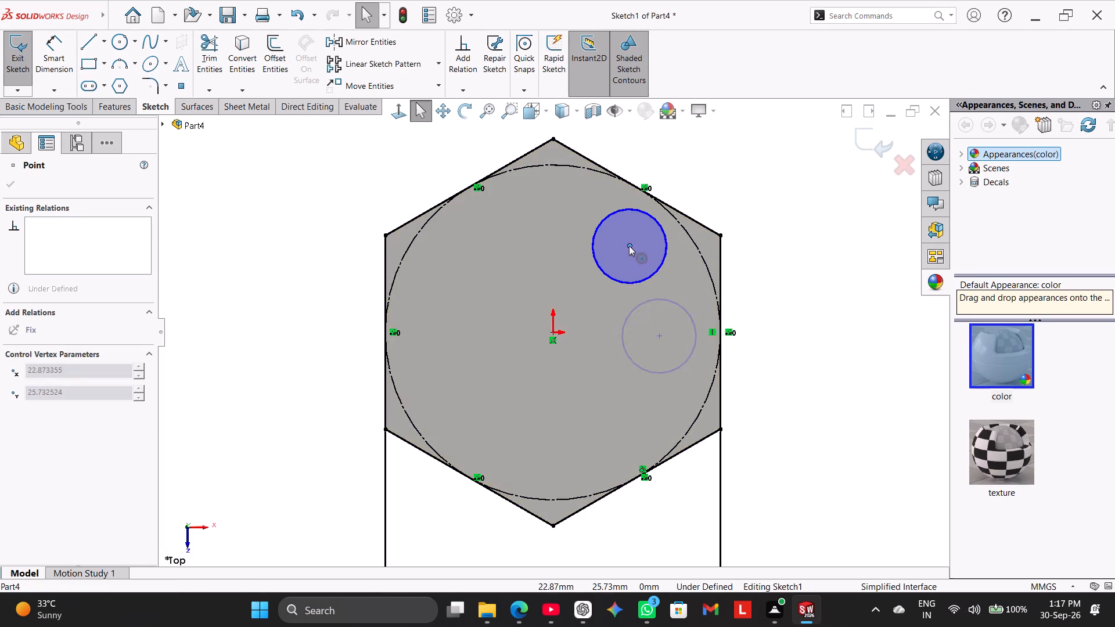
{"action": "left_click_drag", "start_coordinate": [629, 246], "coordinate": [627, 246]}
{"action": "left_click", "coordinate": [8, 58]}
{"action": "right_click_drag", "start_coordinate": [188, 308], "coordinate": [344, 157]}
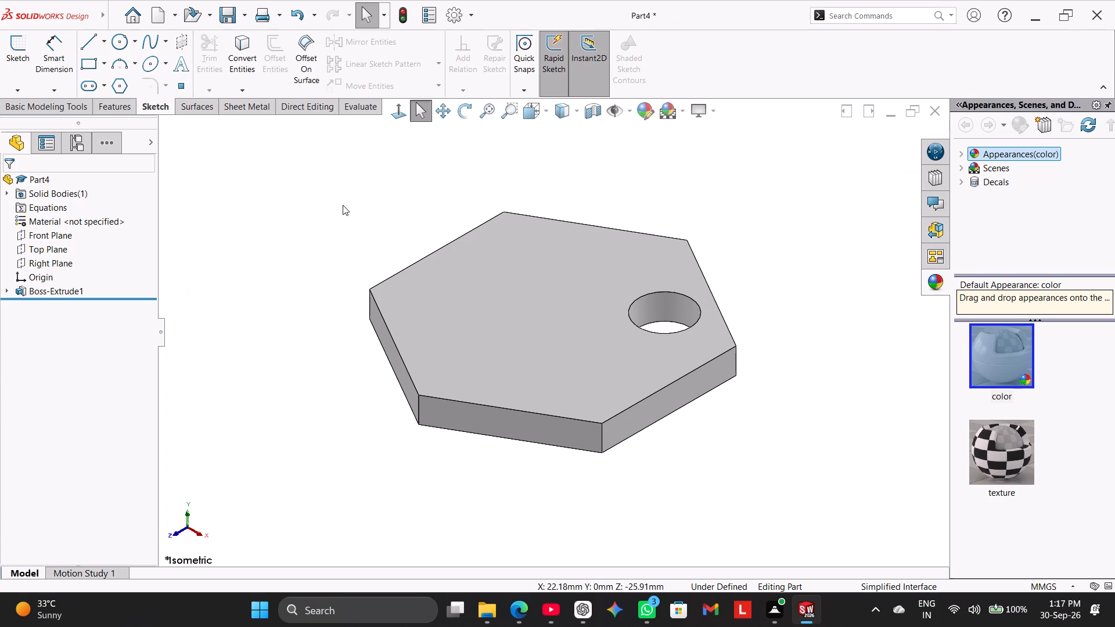
Edit the extrusion's sketch and delete the hole circle inside the hexagon.
{"action": "right_click", "coordinate": [70, 292]}
{"action": "left_click", "coordinate": [101, 257]}
{"action": "left_click", "coordinate": [221, 333]}
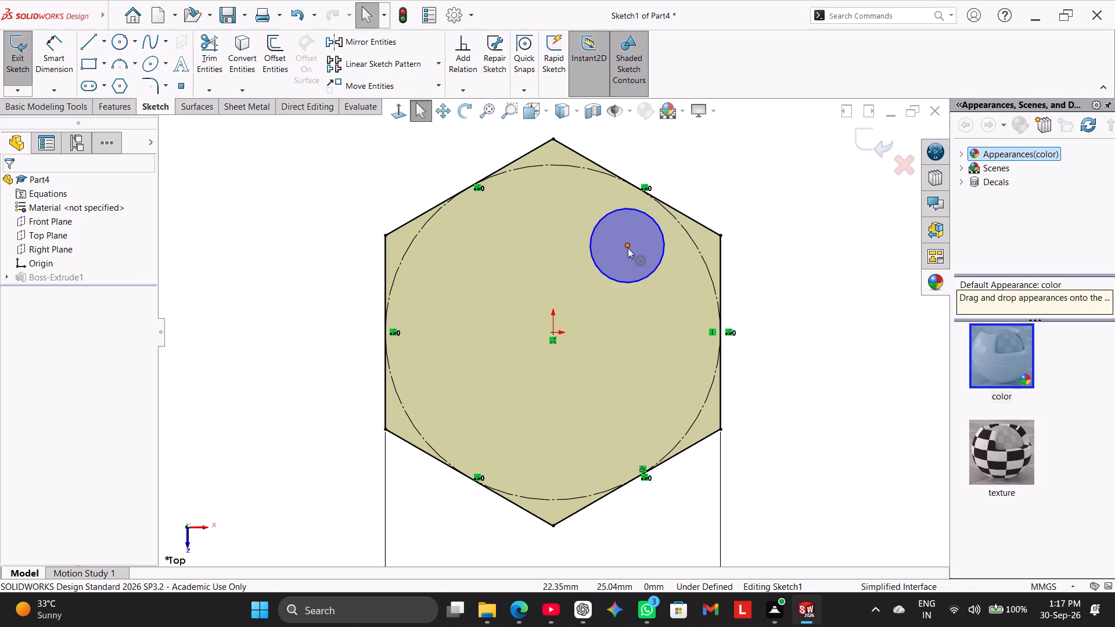
{"action": "right_click", "coordinate": [643, 280]}
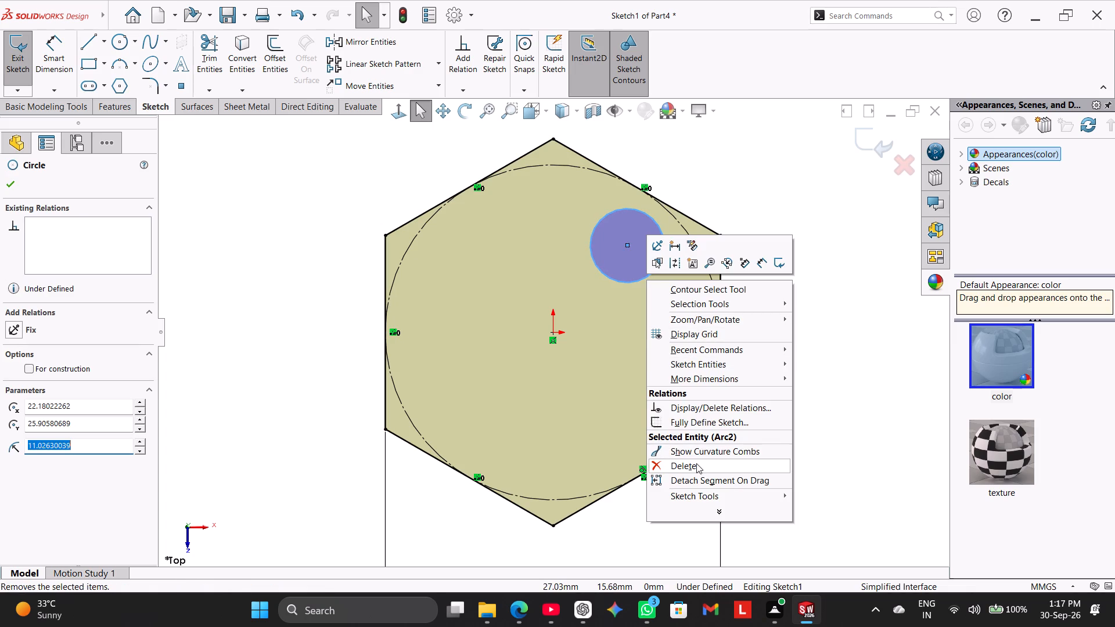
{"action": "left_click", "coordinate": [696, 463]}
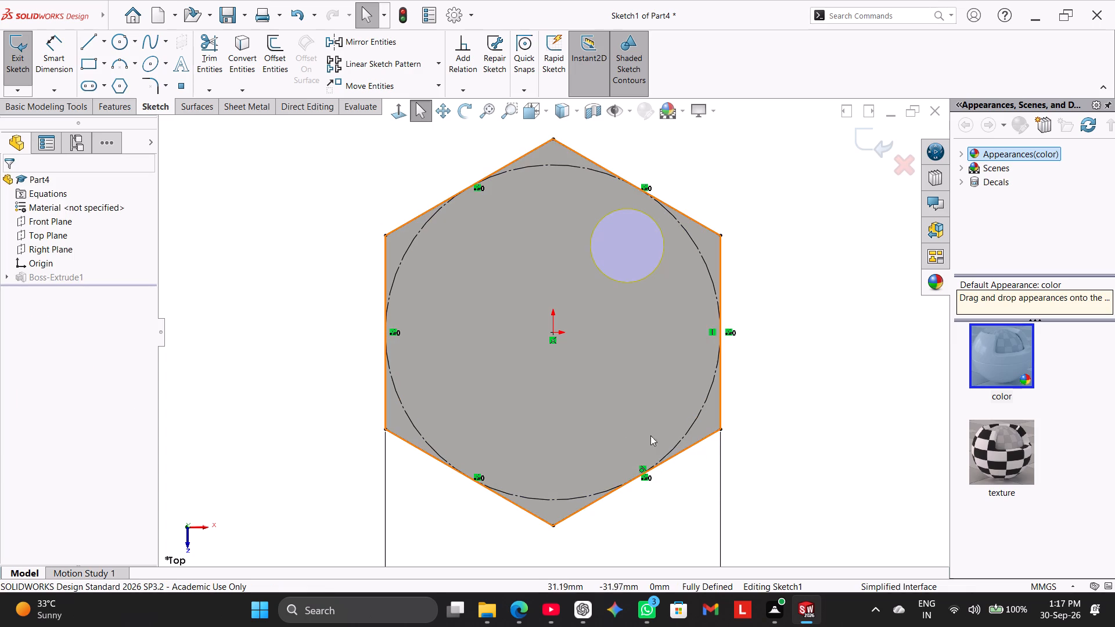
{"action": "left_click", "coordinate": [758, 257]}
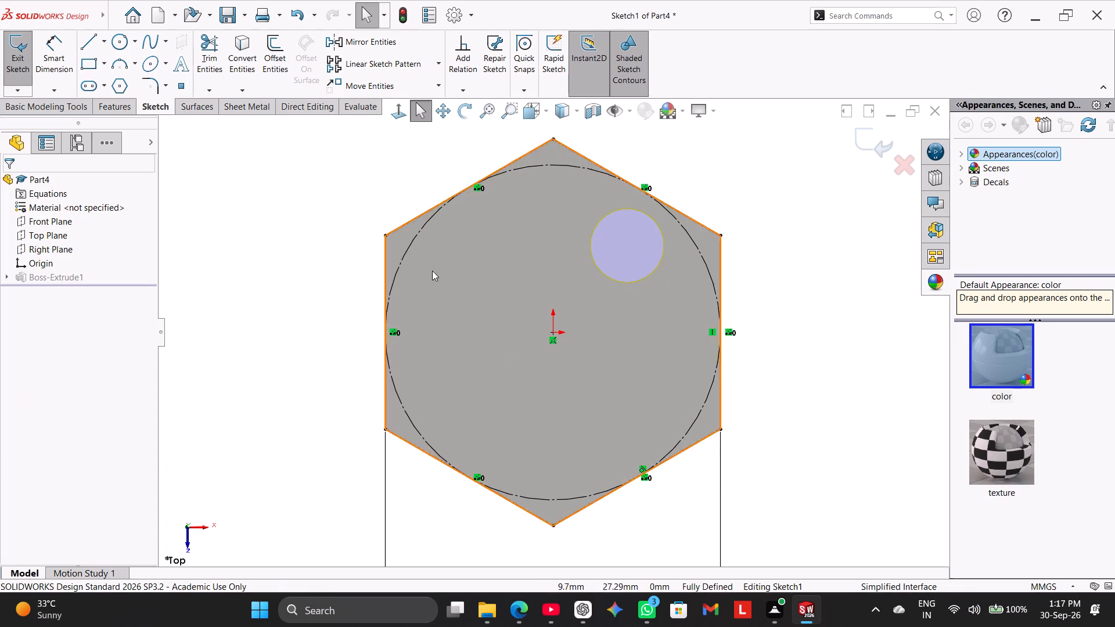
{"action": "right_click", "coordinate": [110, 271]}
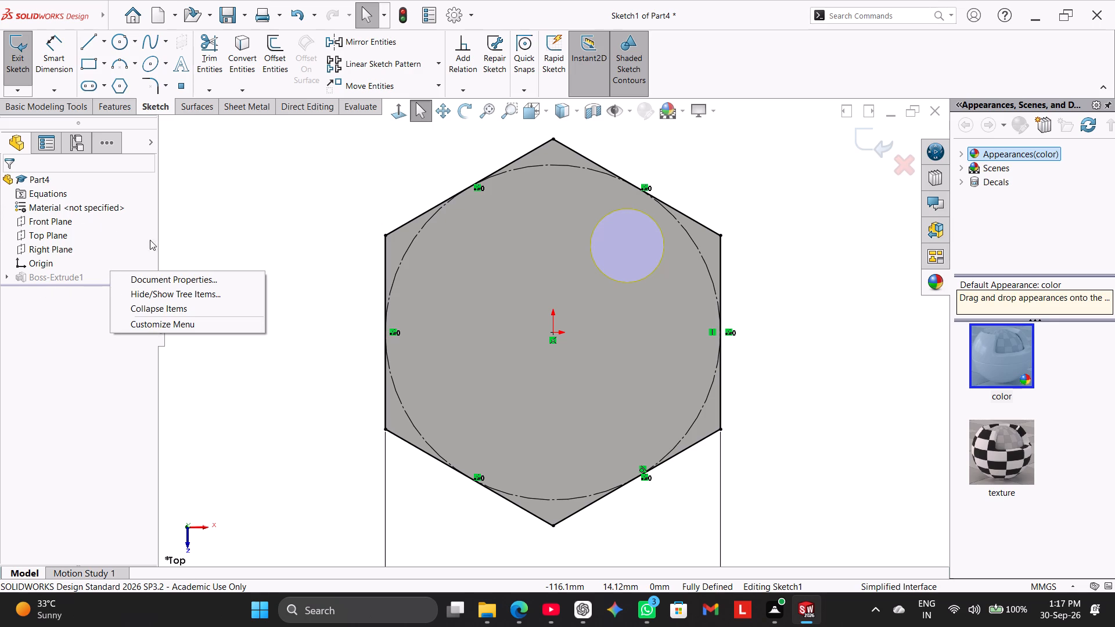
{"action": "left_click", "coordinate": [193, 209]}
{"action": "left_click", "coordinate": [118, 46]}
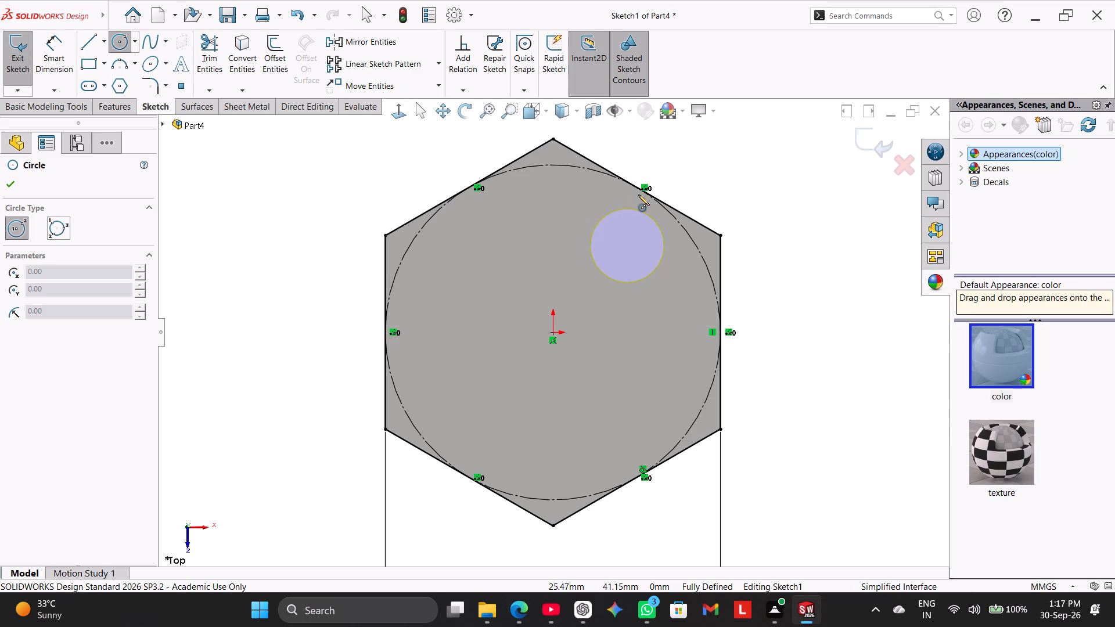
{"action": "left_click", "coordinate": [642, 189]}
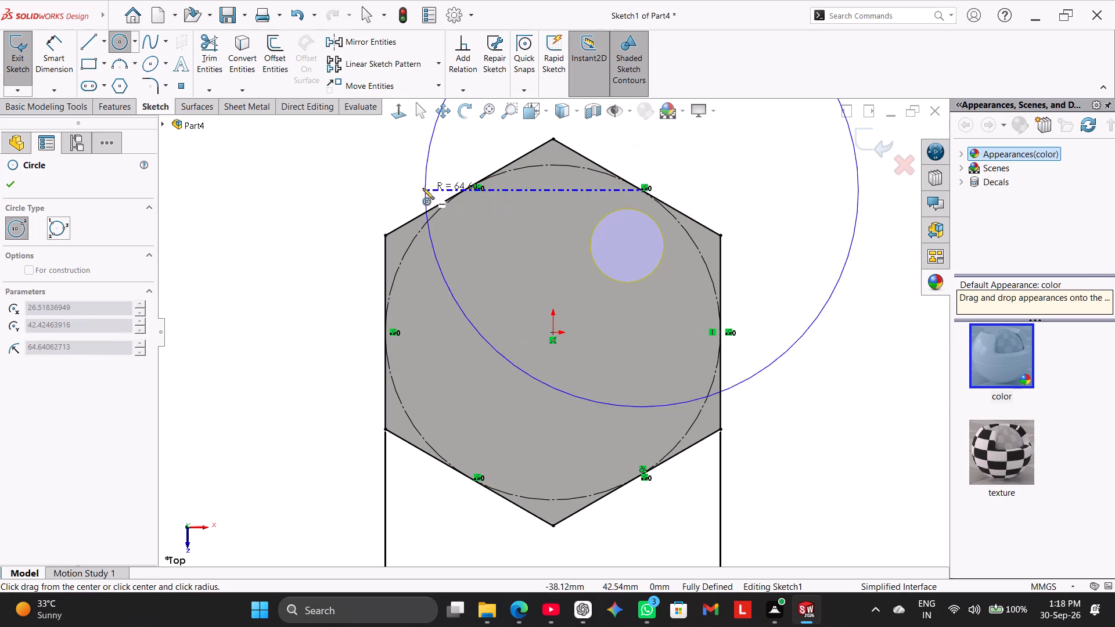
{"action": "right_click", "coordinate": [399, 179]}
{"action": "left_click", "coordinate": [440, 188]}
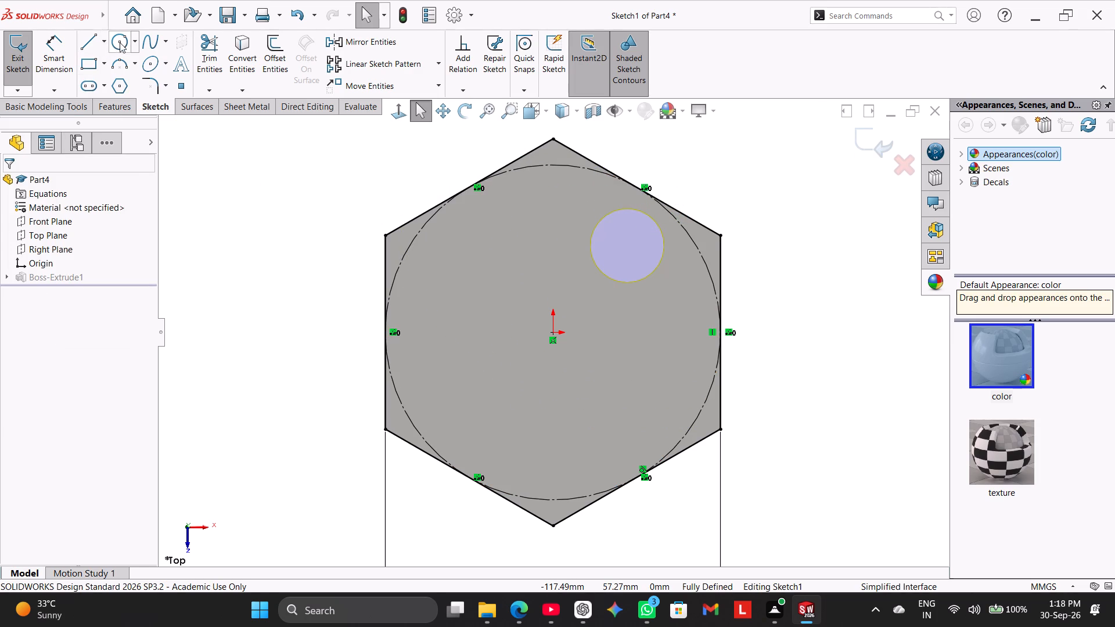
Sketch a circle about 33.5 mm in diameter centred on the midpoint of the hexagon's upper-right edge.
{"action": "left_click", "coordinate": [125, 41]}
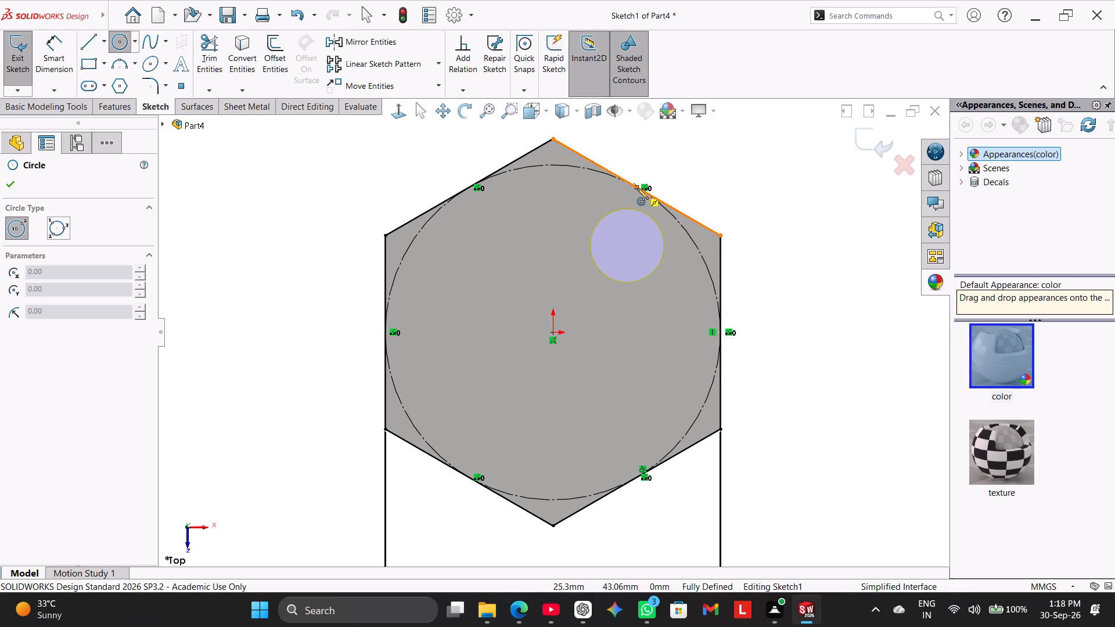
{"action": "left_click", "coordinate": [637, 188]}
{"action": "left_click", "coordinate": [689, 207]}
{"action": "right_click", "coordinate": [764, 151]}
{"action": "left_click", "coordinate": [780, 157]}
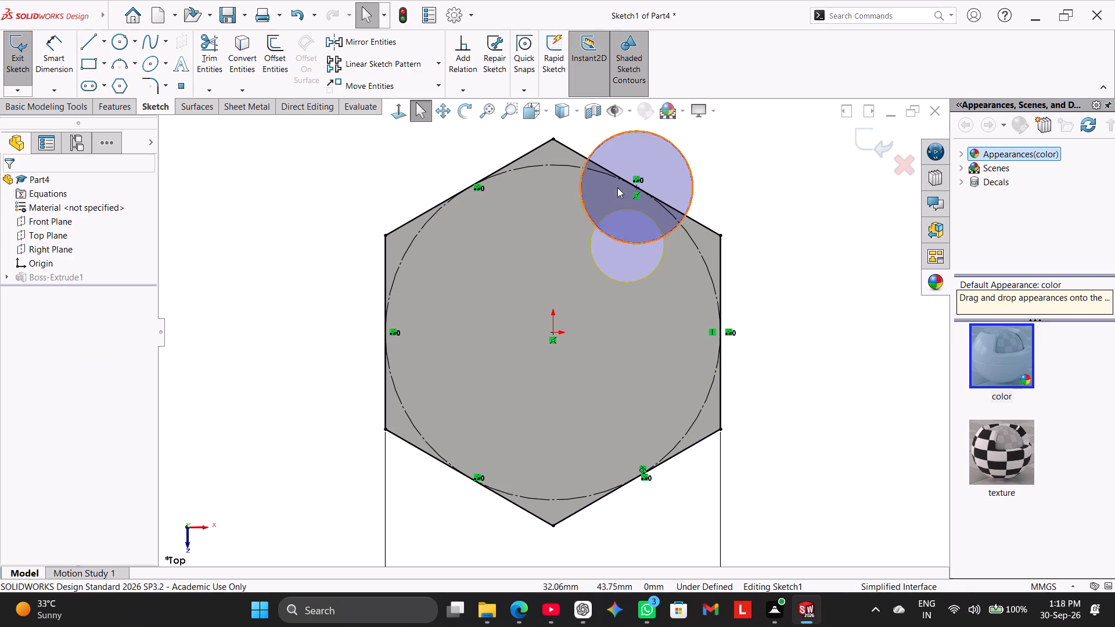
Dimension the new circle's diameter as 12.5*2, giving 25 mm.
{"action": "left_click", "coordinate": [61, 55]}
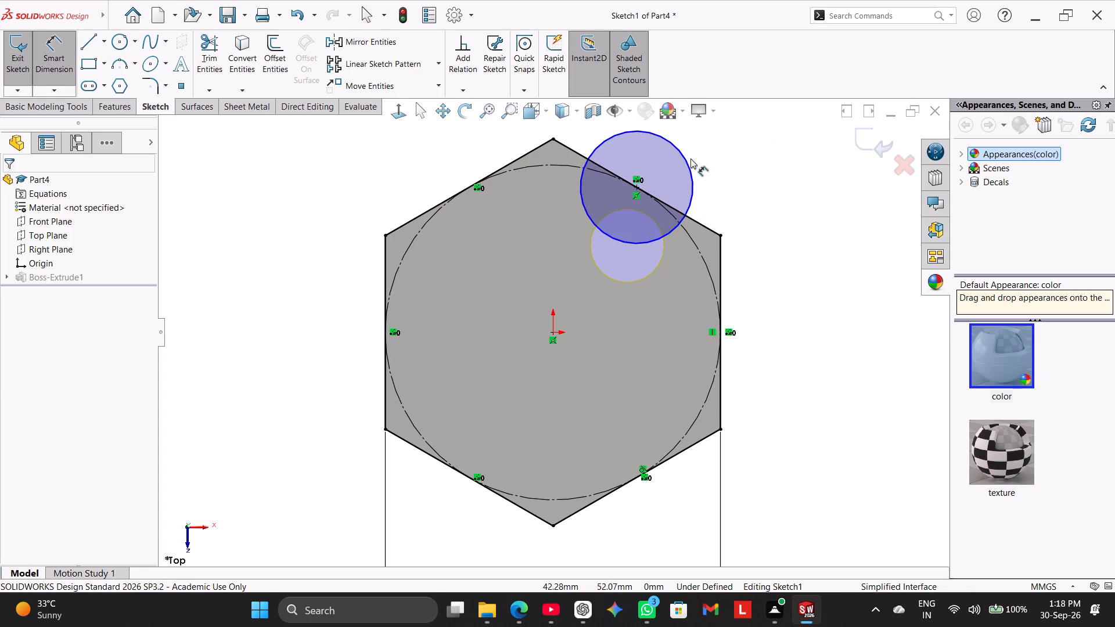
{"action": "left_click", "coordinate": [687, 160]}
{"action": "left_click", "coordinate": [757, 124]}
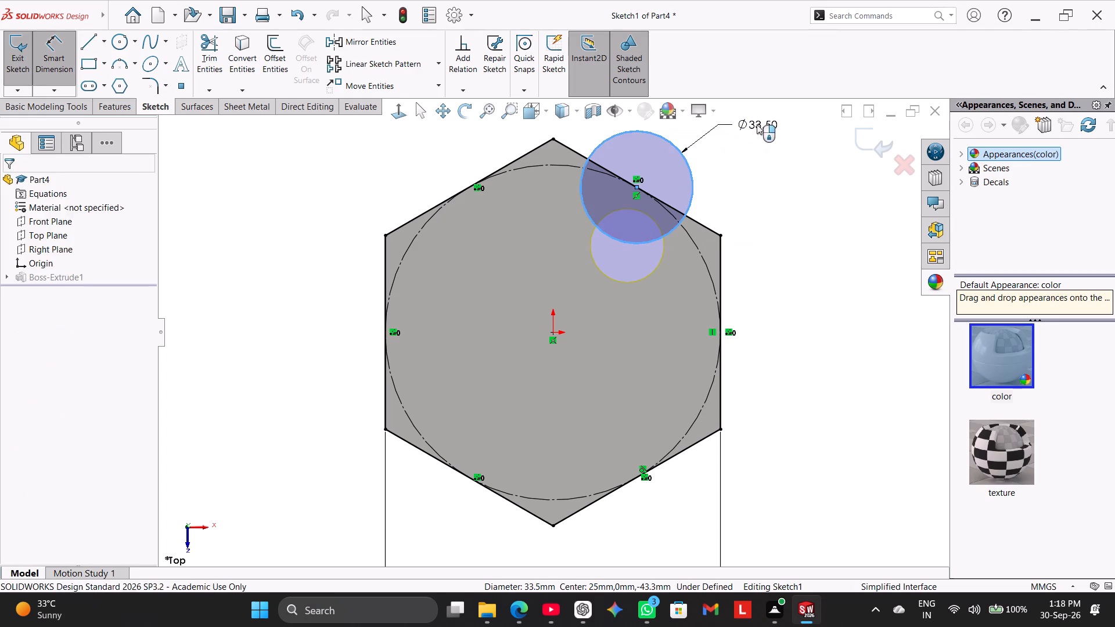
{"action": "type", "text": "12.5*"}
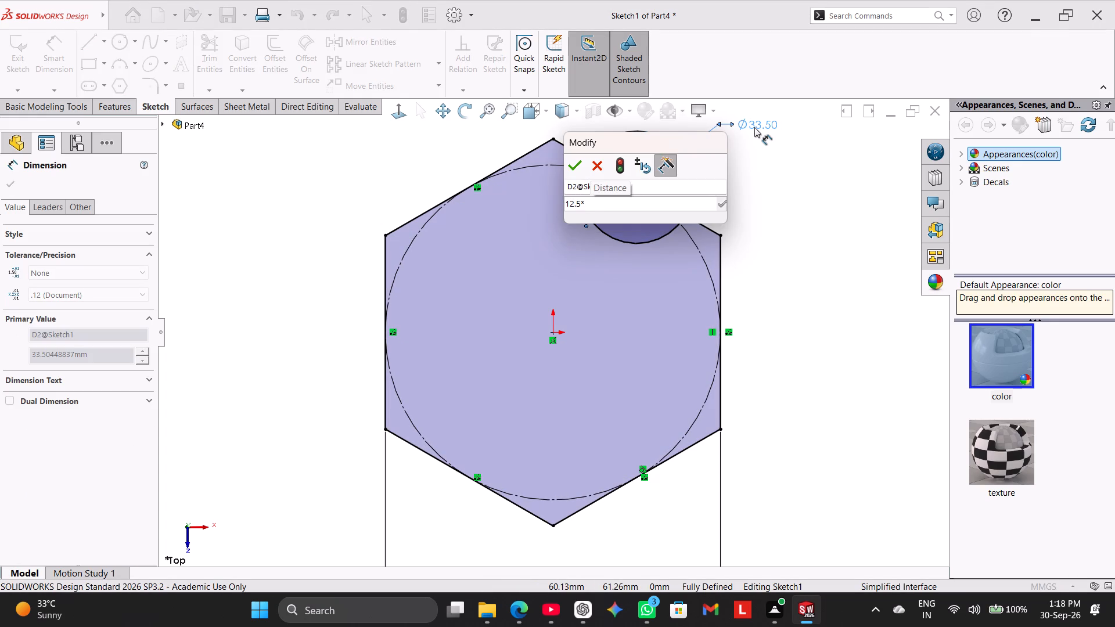
{"action": "key", "text": "2"}
{"action": "key", "text": "Return"}
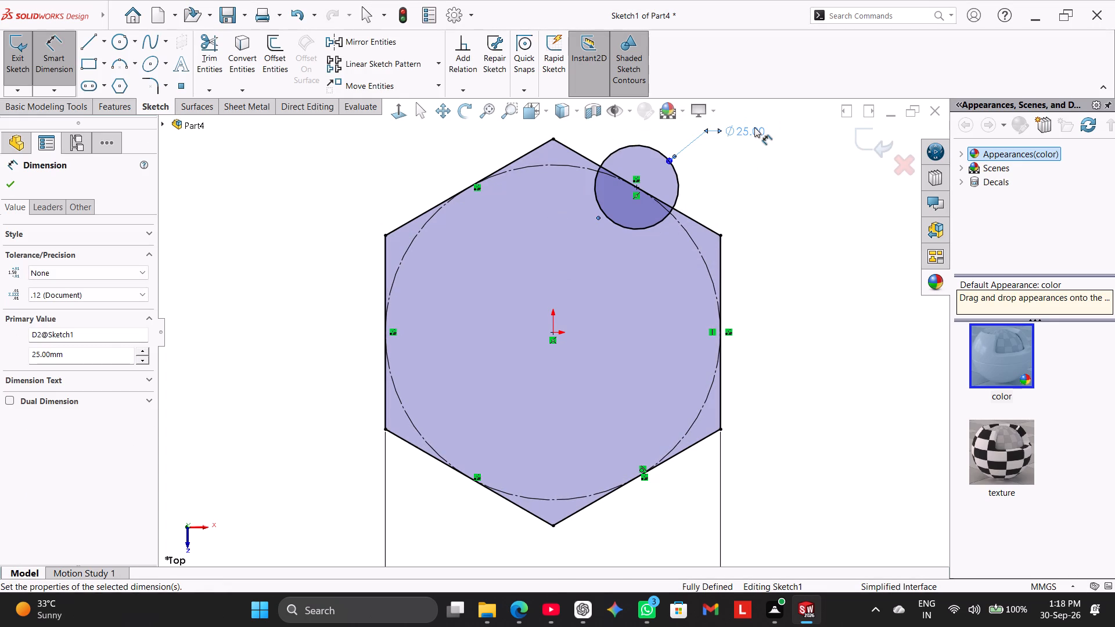
{"action": "scroll", "coordinate": [789, 190], "scroll_direction": "up", "scroll_amount": 2}
{"action": "right_click", "coordinate": [752, 194]}
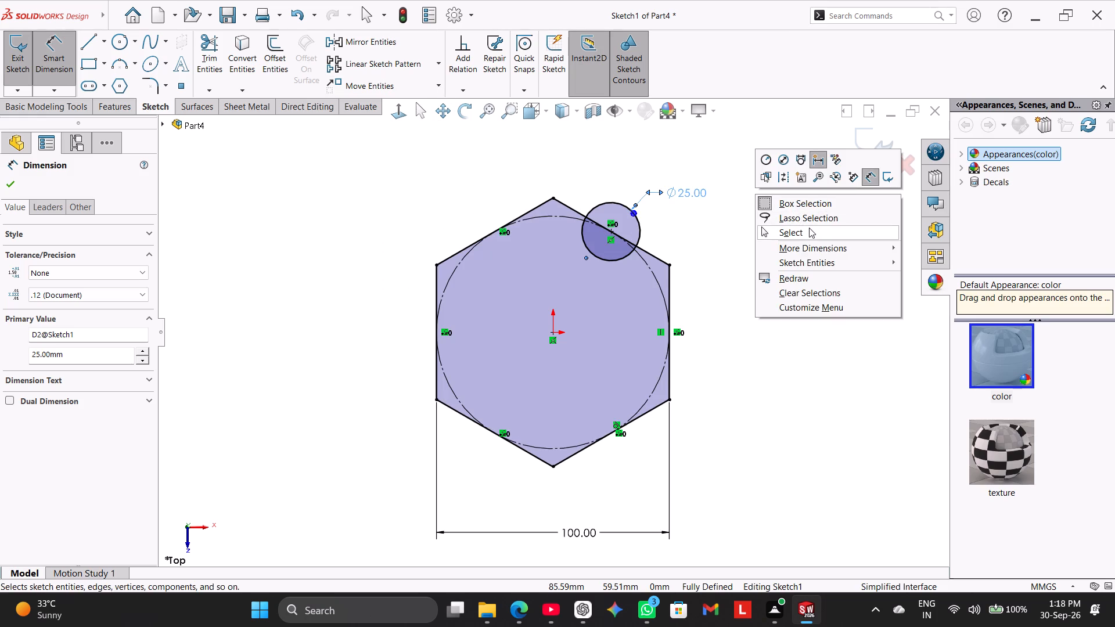
{"action": "left_click", "coordinate": [809, 228]}
Trim away the half of the circle that lies outside the hexagon.
{"action": "left_click", "coordinate": [220, 56]}
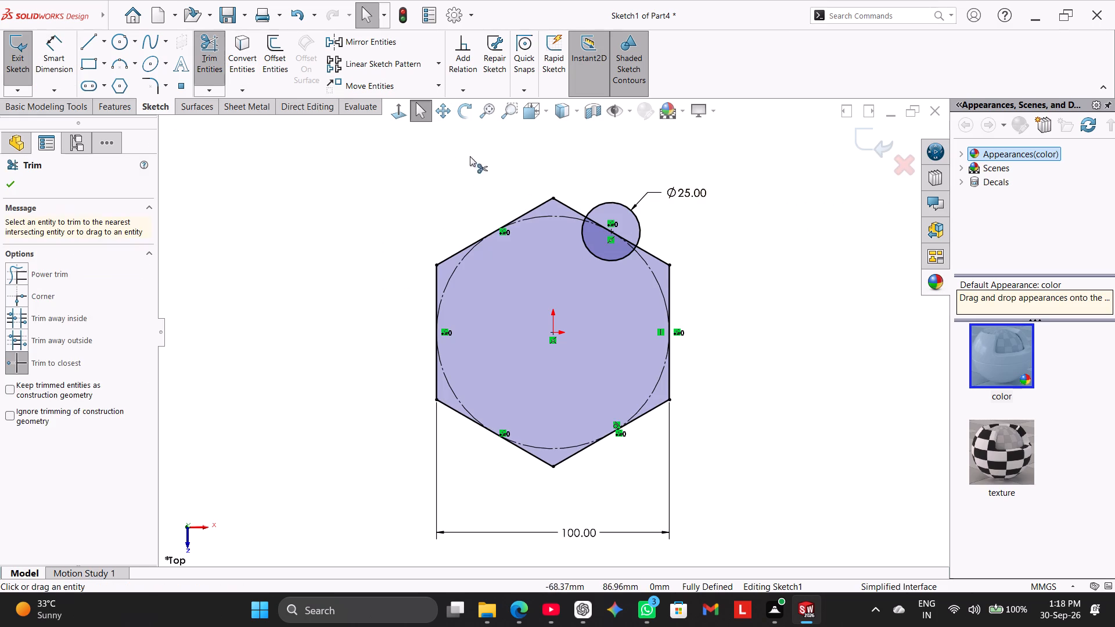
{"action": "left_click", "coordinate": [599, 202]}
{"action": "right_click", "coordinate": [297, 227]}
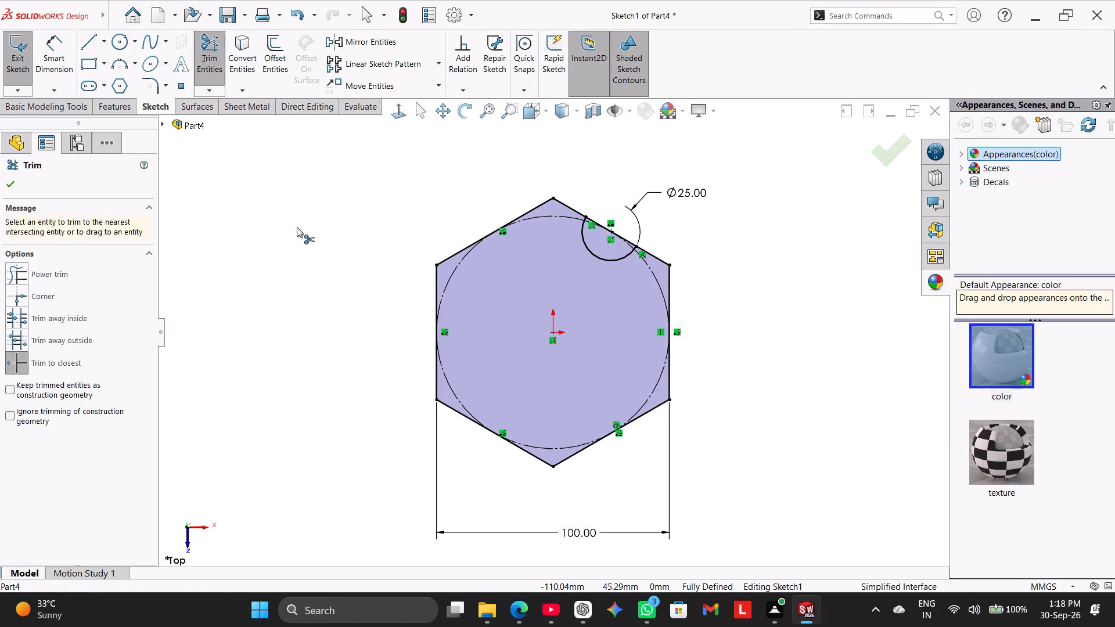
{"action": "left_click", "coordinate": [347, 266]}
Replace the remaining arc's diameter dimension with a 12.50 mm radius dimension.
{"action": "right_click", "coordinate": [690, 194]}
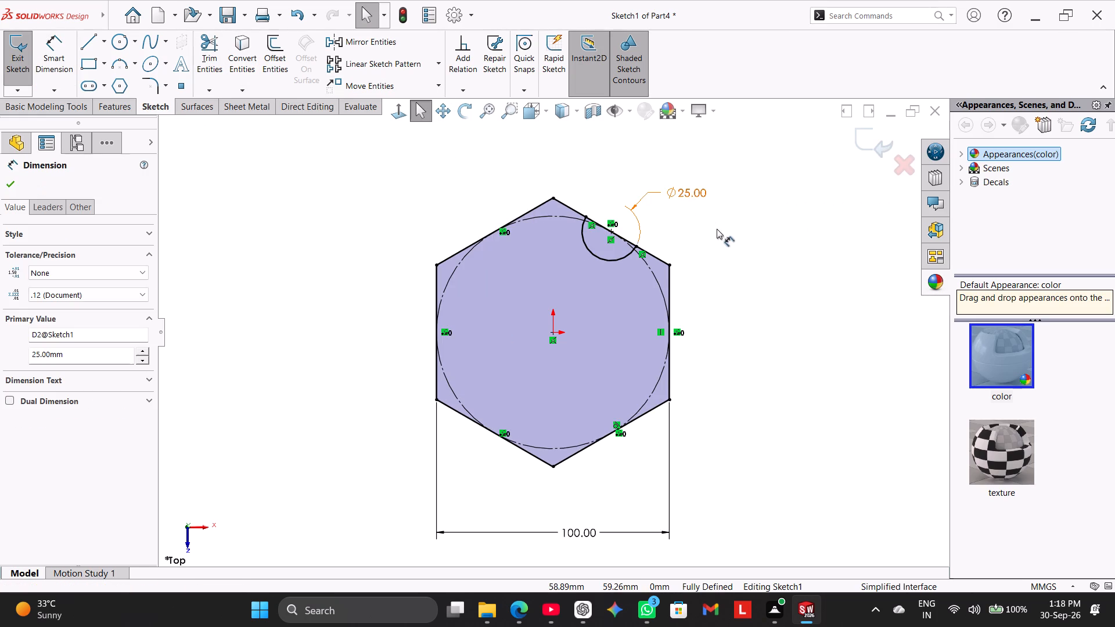
{"action": "left_click", "coordinate": [760, 351]}
{"action": "left_click_drag", "start_coordinate": [66, 53], "coordinate": [73, 59]}
{"action": "left_click", "coordinate": [602, 259]}
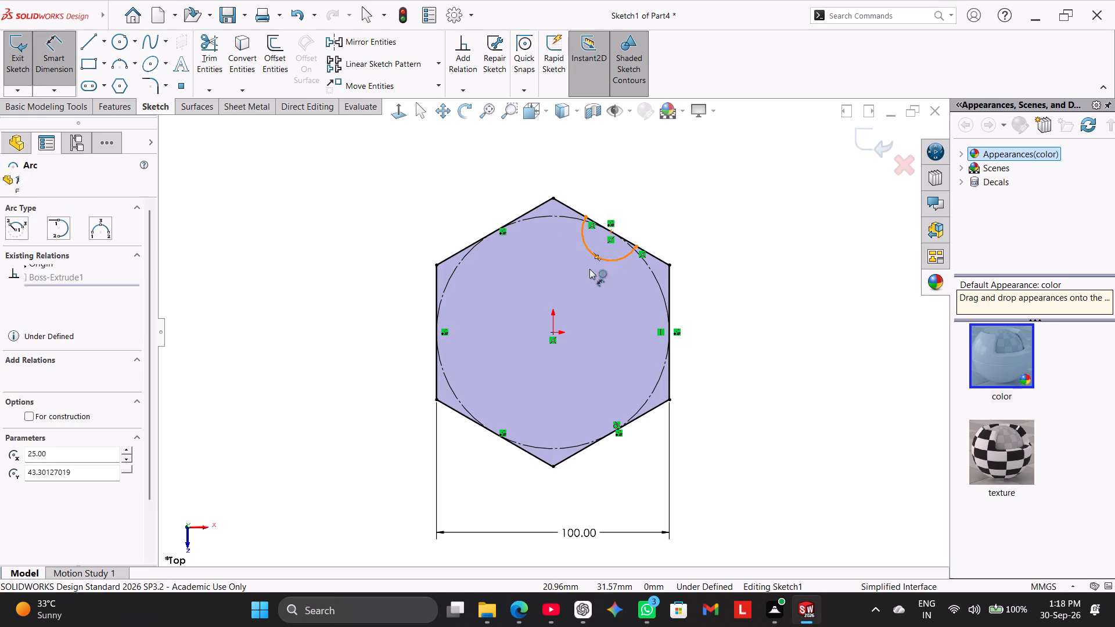
{"action": "left_click", "coordinate": [557, 276]}
{"action": "right_click", "coordinate": [374, 205]}
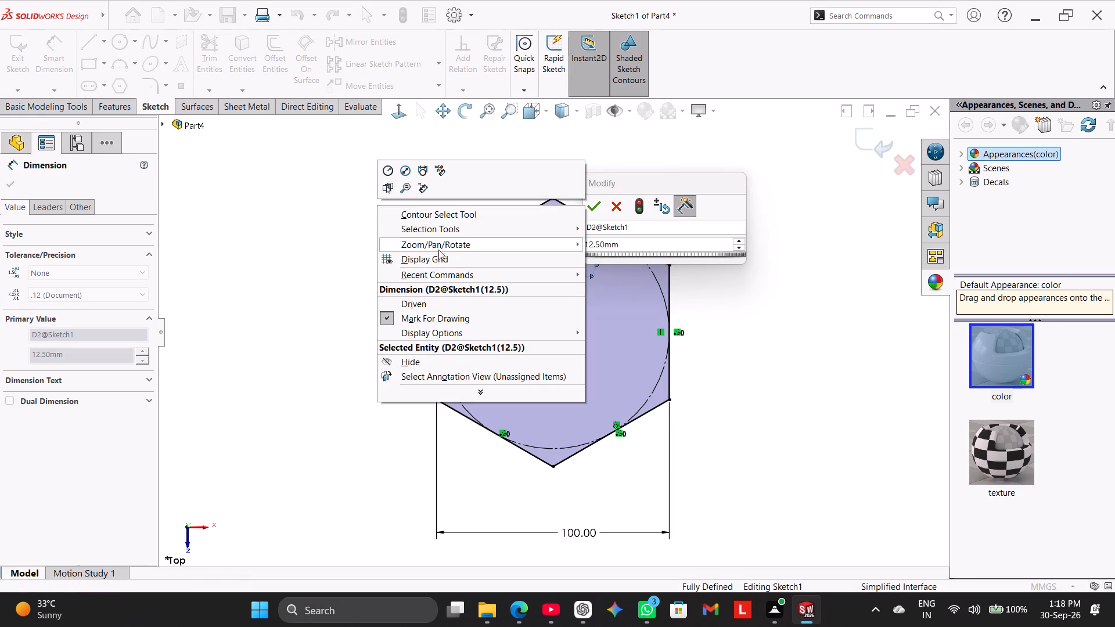
{"action": "left_click", "coordinate": [598, 206]}
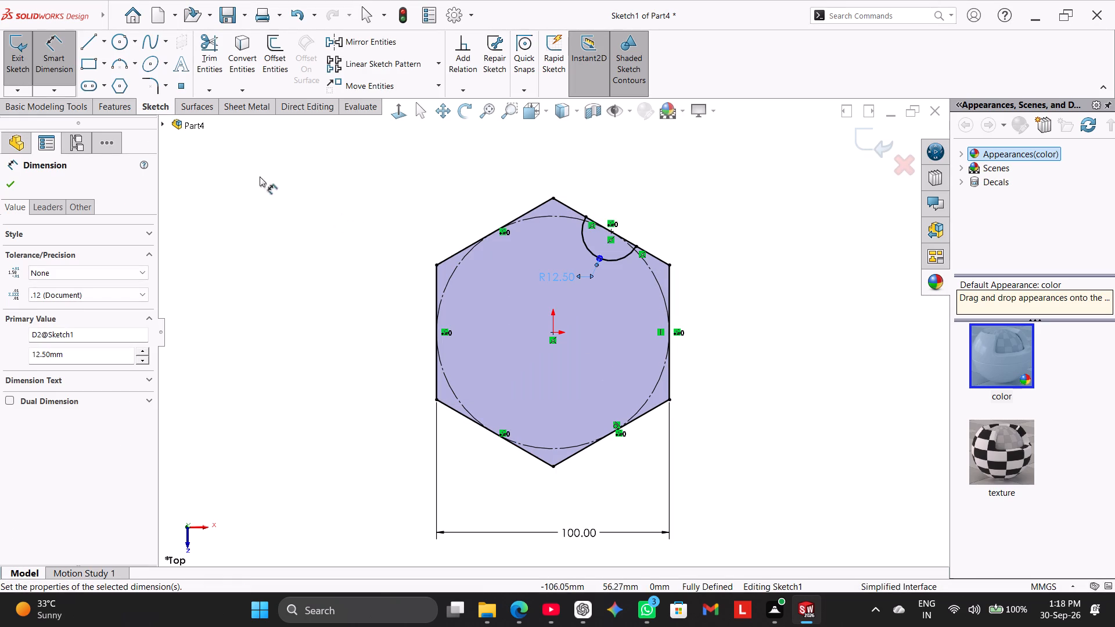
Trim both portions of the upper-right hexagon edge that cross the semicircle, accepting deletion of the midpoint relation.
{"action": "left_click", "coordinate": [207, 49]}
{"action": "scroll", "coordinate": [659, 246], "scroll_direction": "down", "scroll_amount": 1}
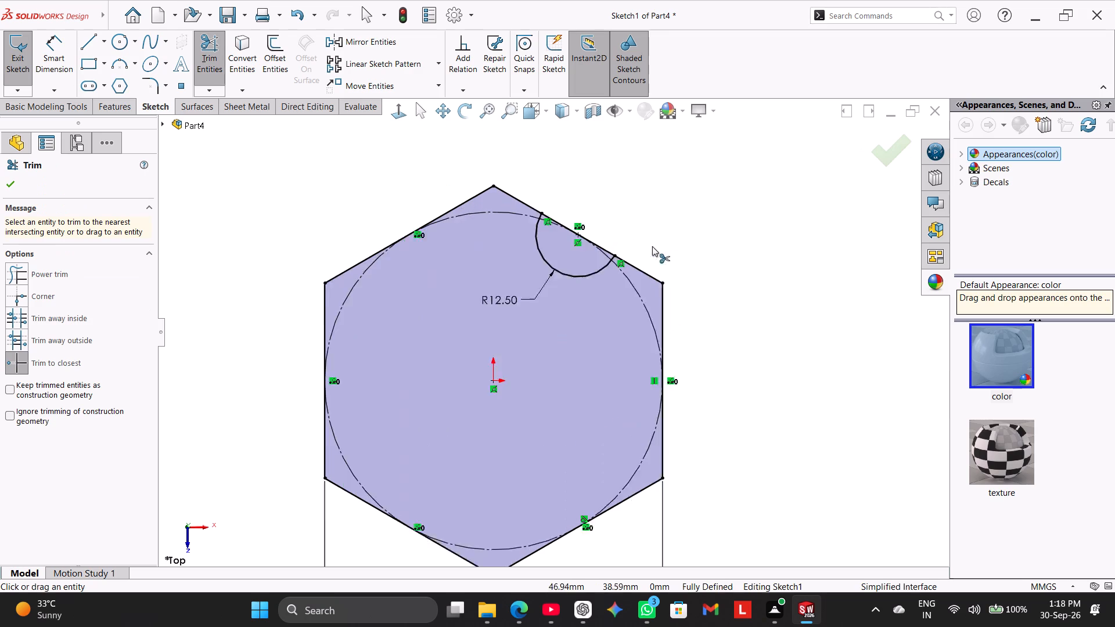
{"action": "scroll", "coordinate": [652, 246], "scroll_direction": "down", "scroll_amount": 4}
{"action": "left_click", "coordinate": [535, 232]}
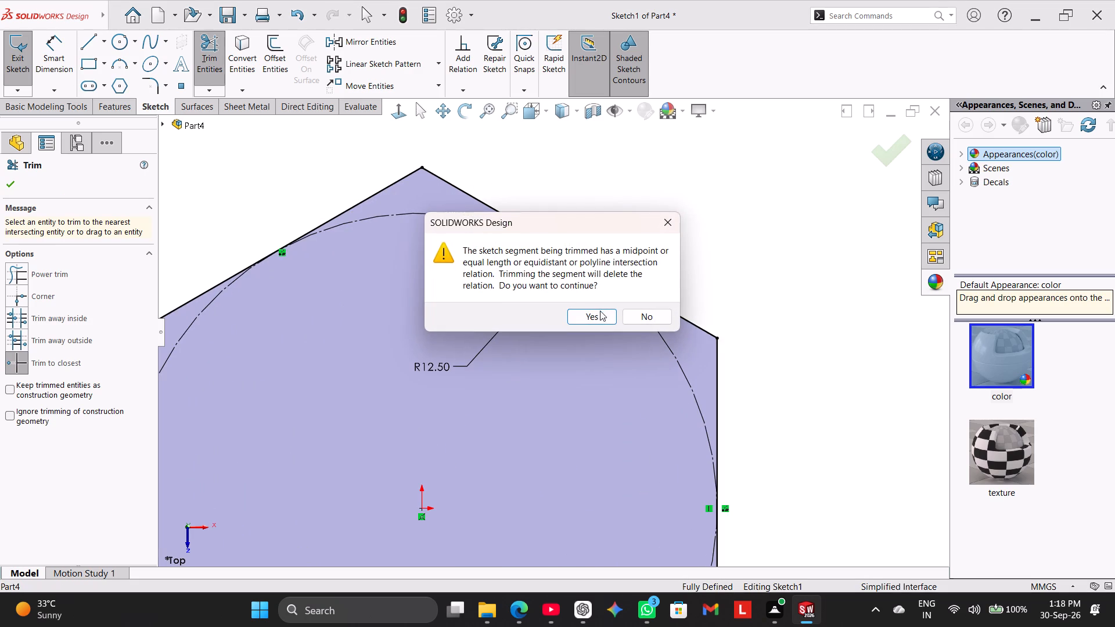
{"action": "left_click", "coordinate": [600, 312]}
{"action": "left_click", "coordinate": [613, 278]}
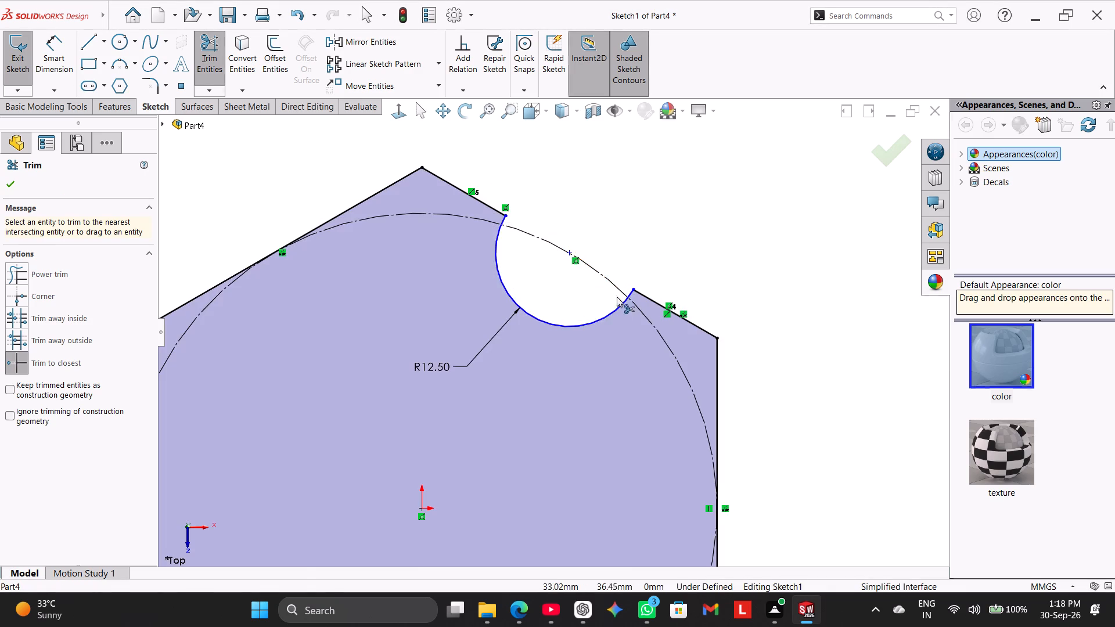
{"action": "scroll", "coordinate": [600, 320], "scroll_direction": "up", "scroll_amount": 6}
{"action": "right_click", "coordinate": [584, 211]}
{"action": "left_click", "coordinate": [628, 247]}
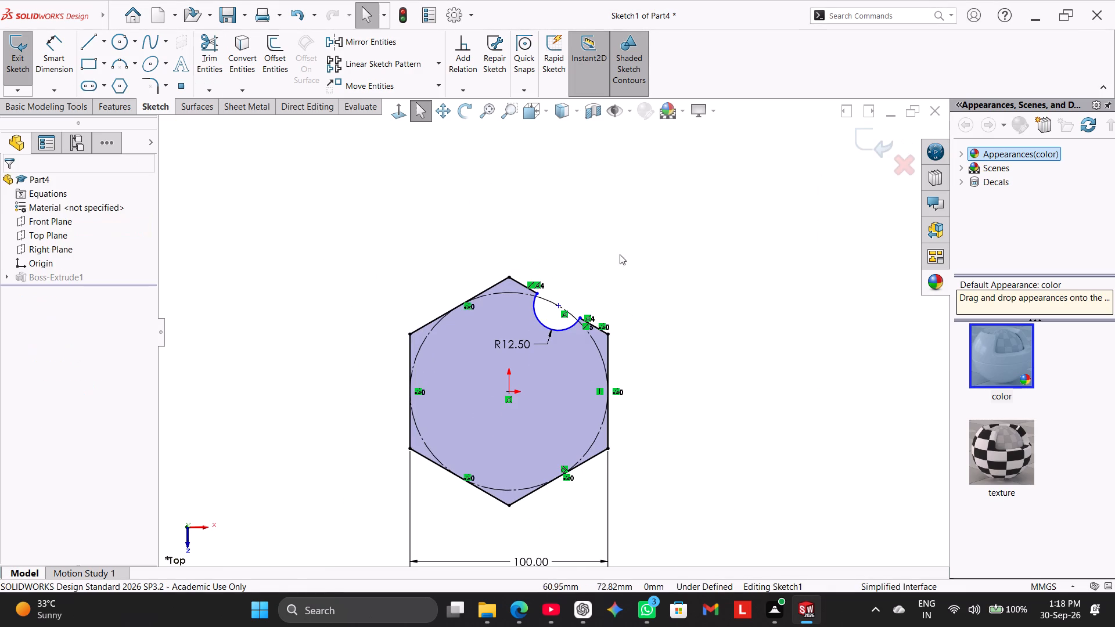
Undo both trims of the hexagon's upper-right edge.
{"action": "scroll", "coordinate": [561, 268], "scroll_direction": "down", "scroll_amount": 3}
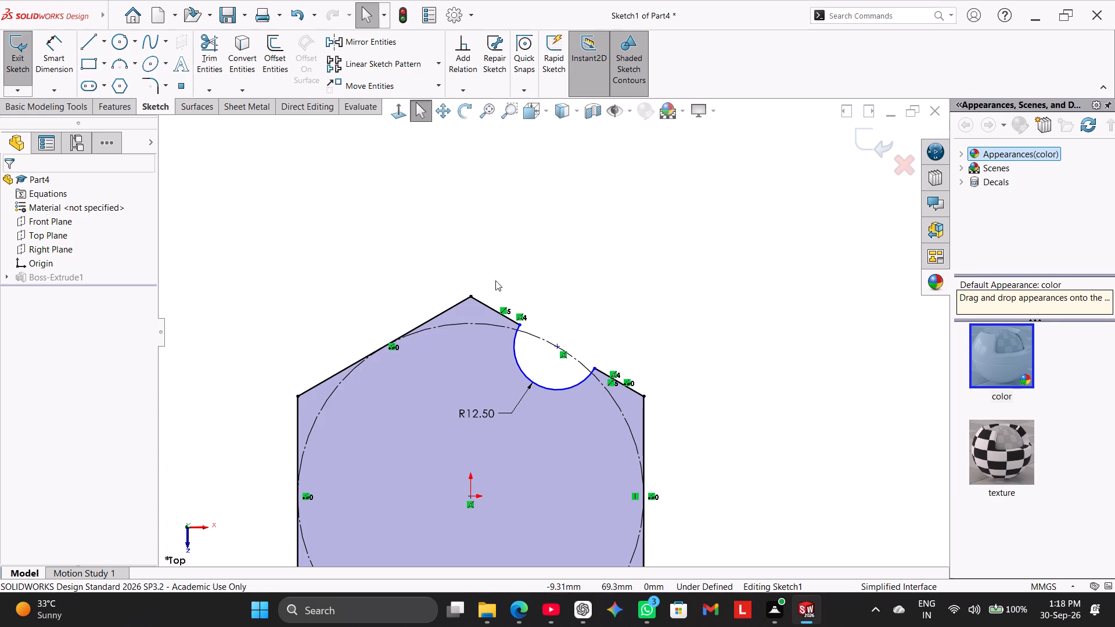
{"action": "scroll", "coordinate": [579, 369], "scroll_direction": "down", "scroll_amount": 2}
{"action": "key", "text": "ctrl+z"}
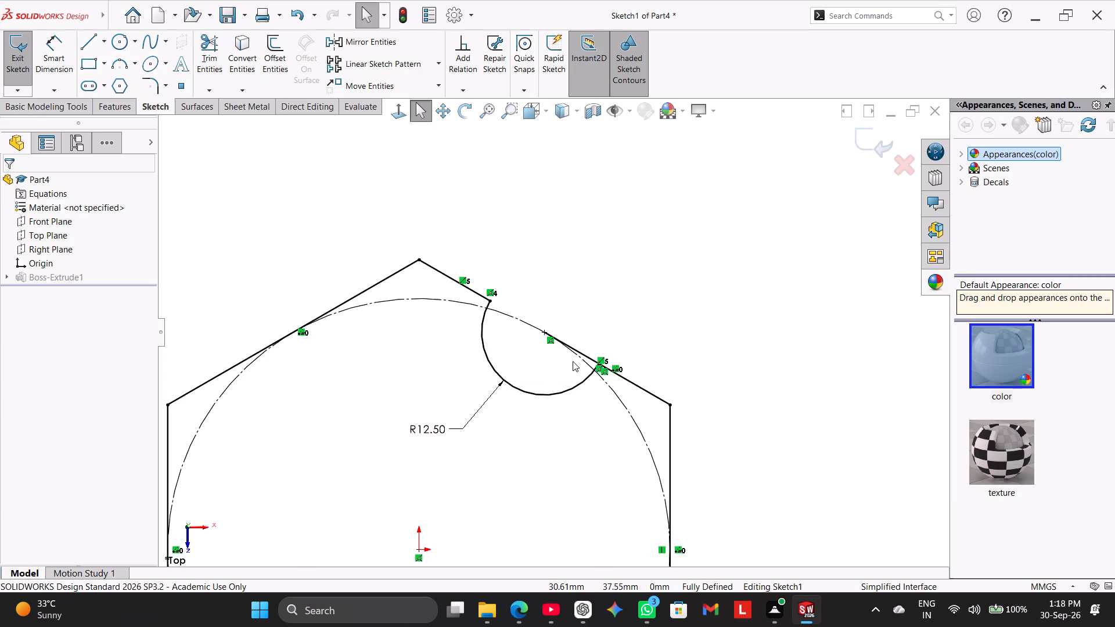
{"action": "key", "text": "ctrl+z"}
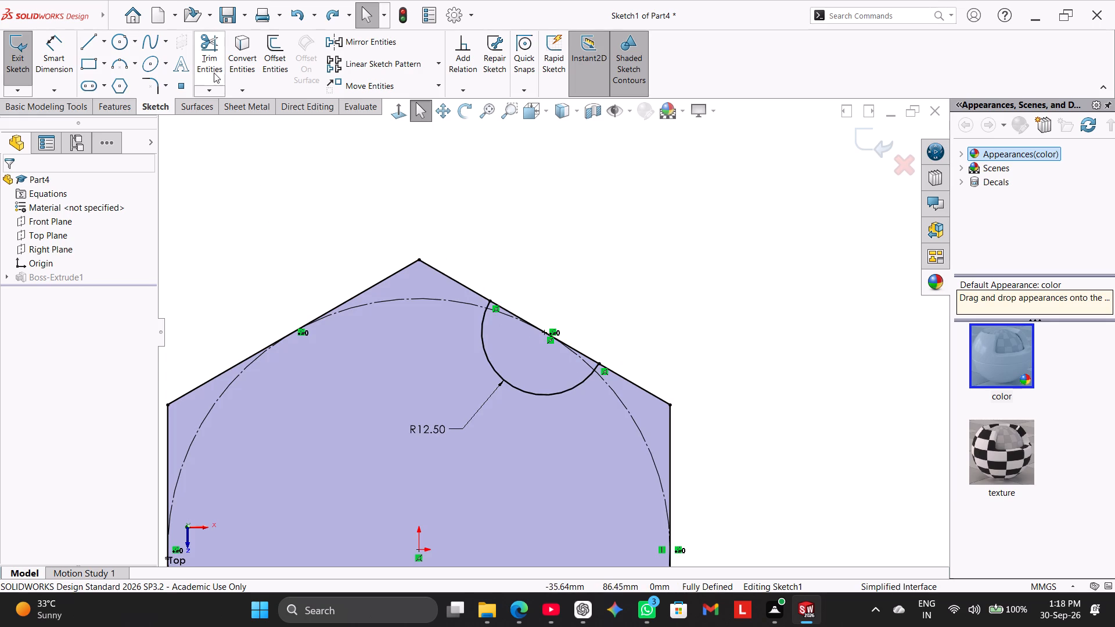
Trim only the upper edge portion between the arc's upper endpoint and its centre, accepting deletion of the relation.
{"action": "left_click_drag", "start_coordinate": [214, 73], "coordinate": [221, 80]}
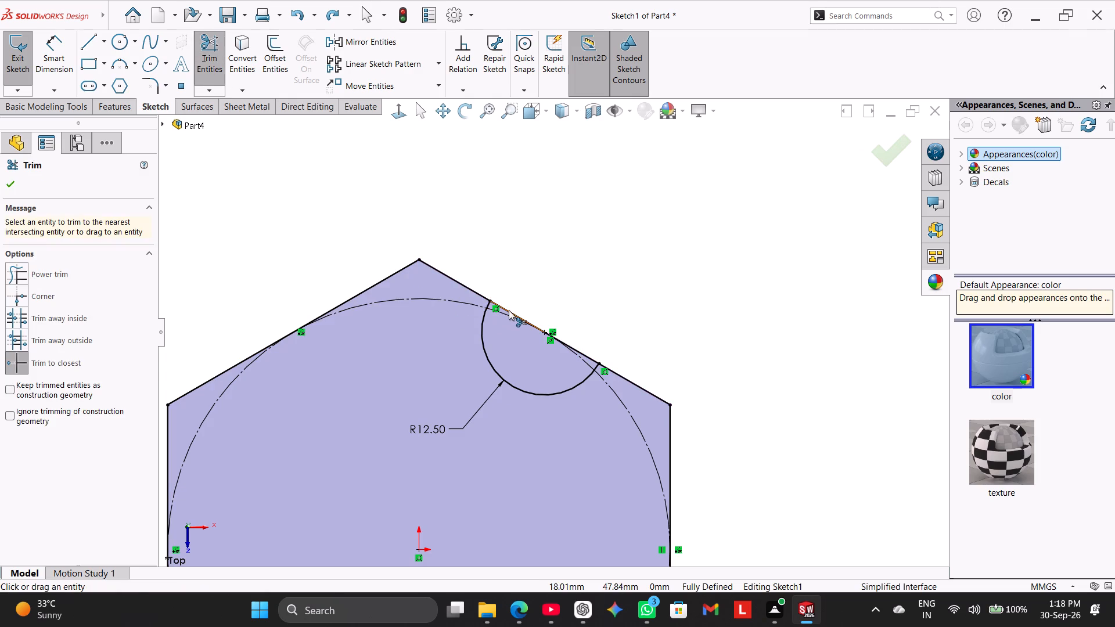
{"action": "left_click", "coordinate": [509, 310]}
{"action": "left_click", "coordinate": [588, 313]}
{"action": "scroll", "coordinate": [582, 363], "scroll_direction": "down", "scroll_amount": 2}
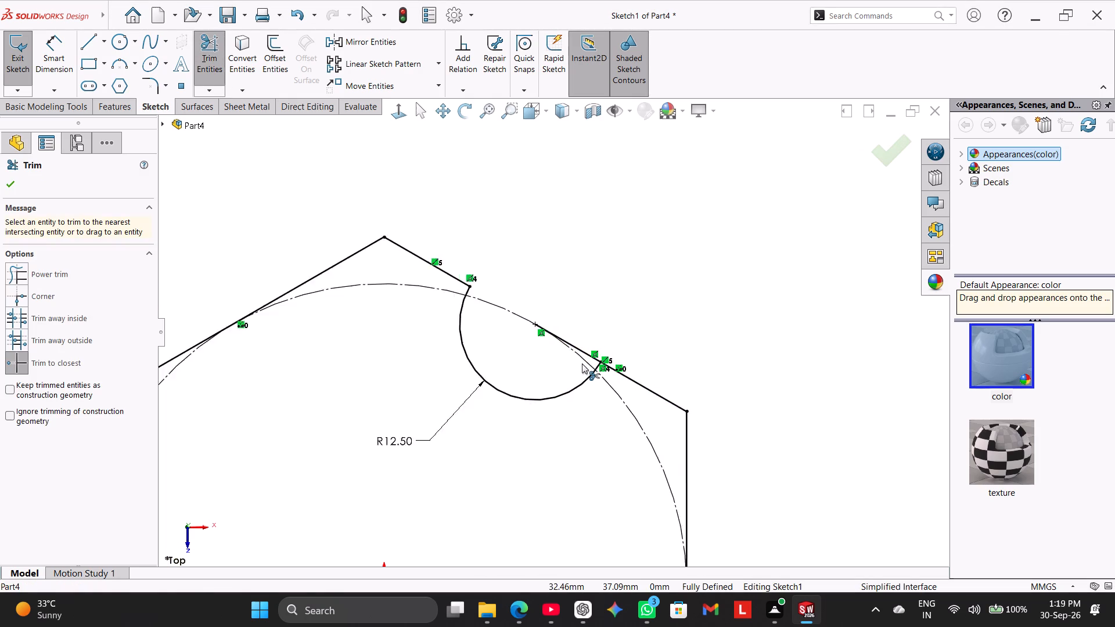
{"action": "scroll", "coordinate": [582, 363], "scroll_direction": "down", "scroll_amount": 5}
{"action": "right_click", "coordinate": [580, 271]}
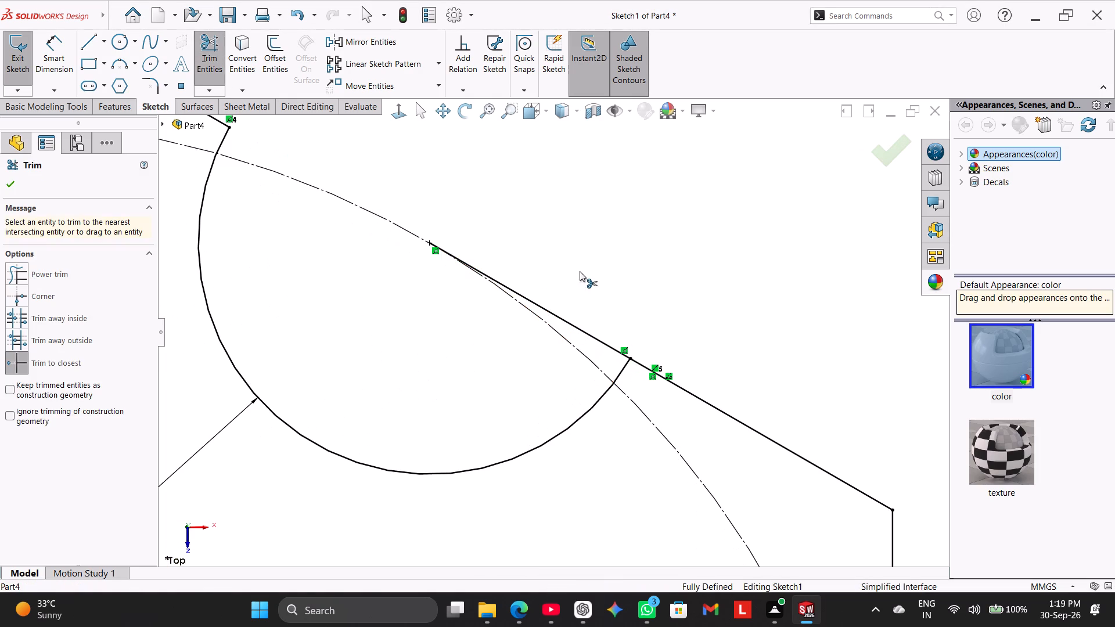
{"action": "left_click", "coordinate": [615, 308]}
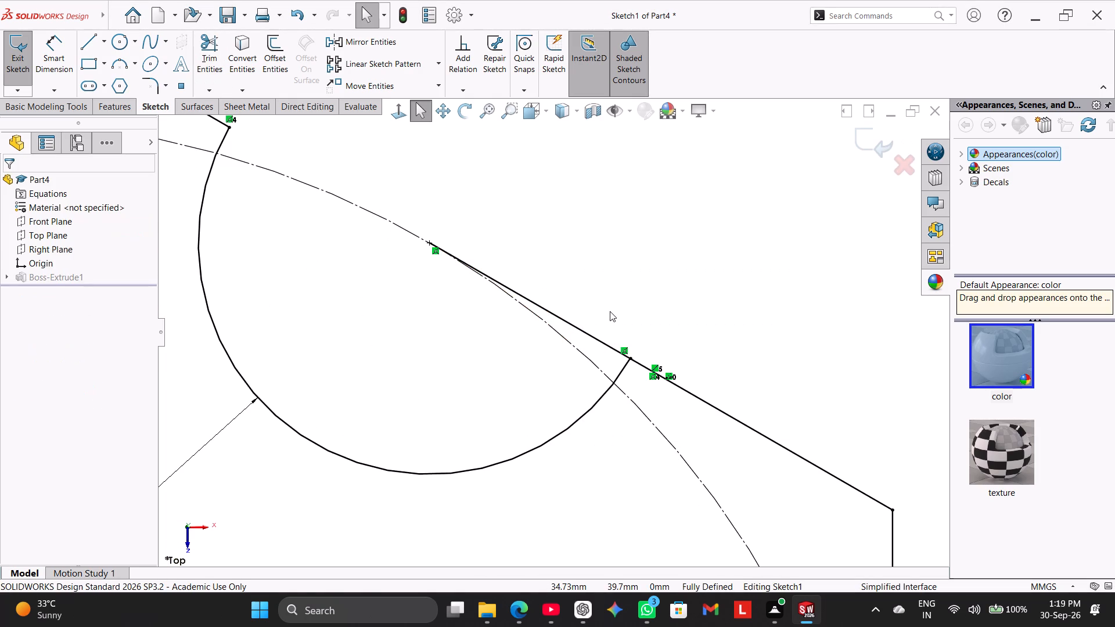
Convert the remaining edge line from the arc centre to the hexagon's upper-right vertex into construction geometry.
{"action": "left_click", "coordinate": [589, 335]}
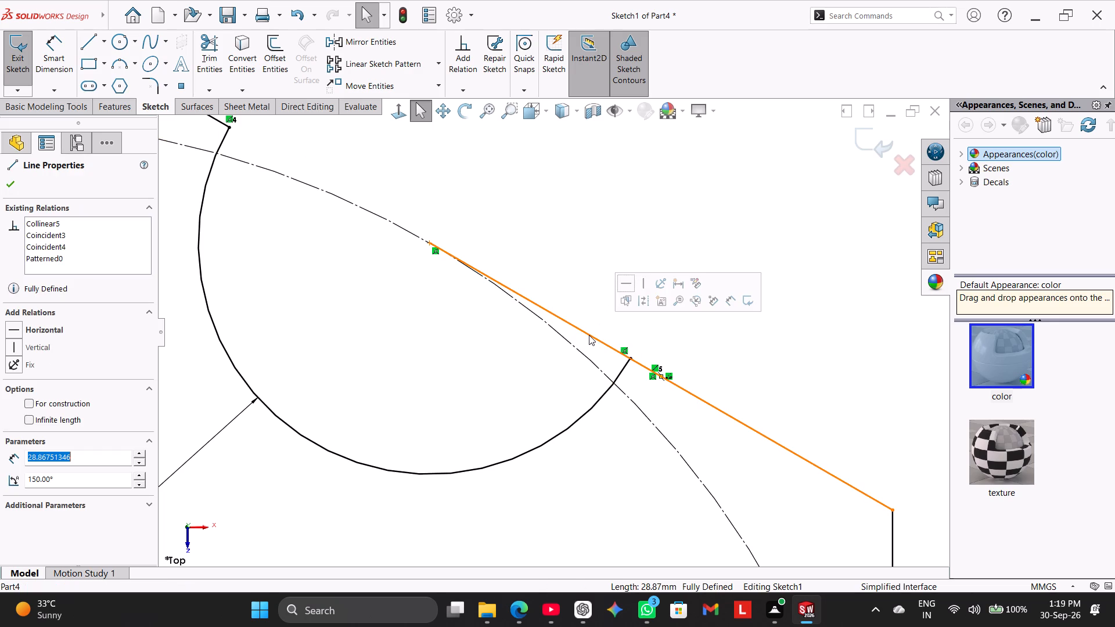
{"action": "left_click", "coordinate": [638, 303]}
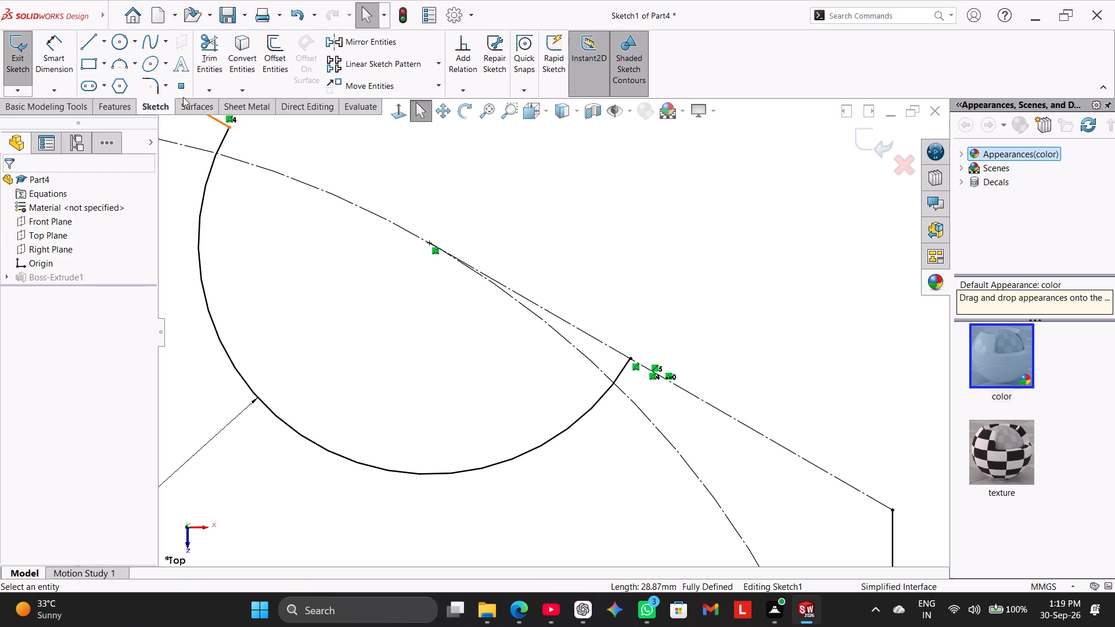
Draw a solid line about 16.4 mm long over the construction line, from the hexagon's upper-right vertex to the arc's lower endpoint.
{"action": "left_click", "coordinate": [94, 39]}
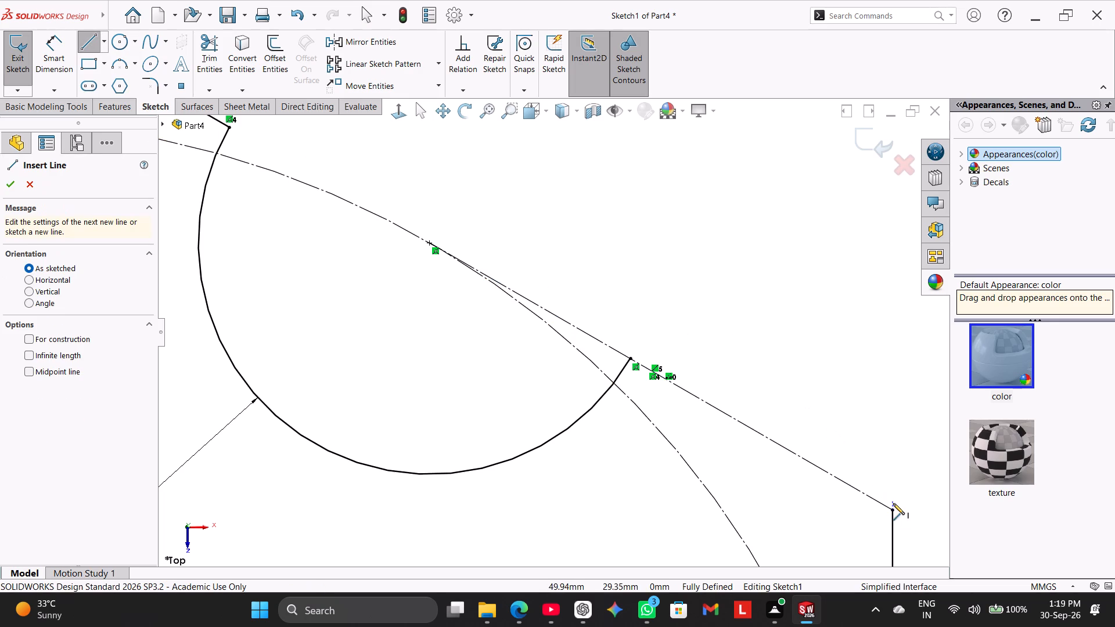
{"action": "left_click", "coordinate": [893, 513]}
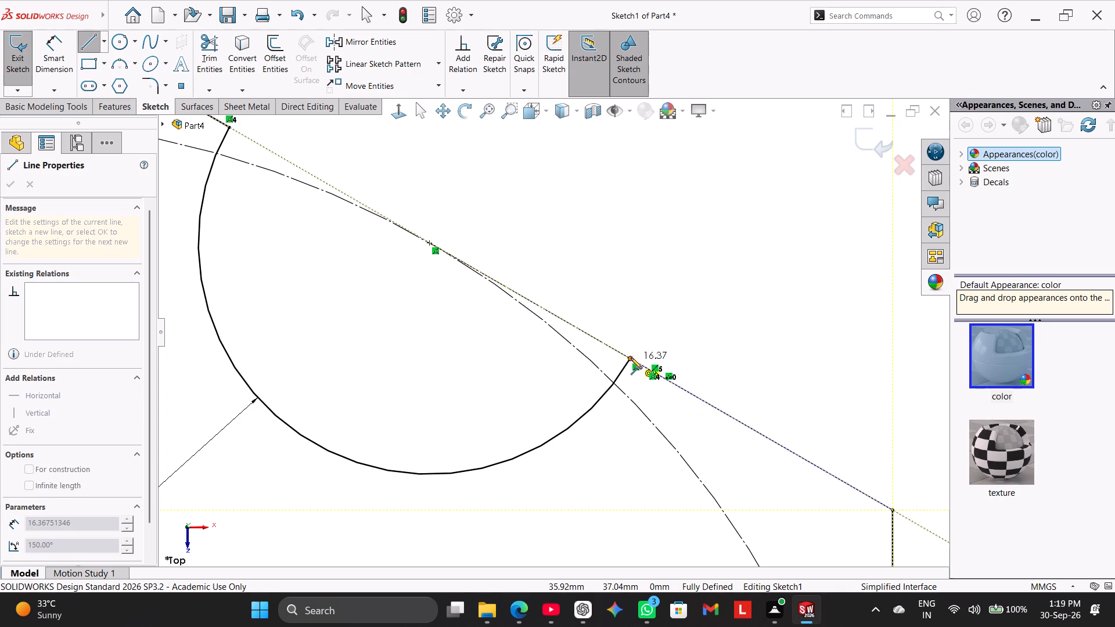
{"action": "left_click", "coordinate": [631, 358]}
{"action": "right_click", "coordinate": [629, 286]}
{"action": "left_click", "coordinate": [664, 292]}
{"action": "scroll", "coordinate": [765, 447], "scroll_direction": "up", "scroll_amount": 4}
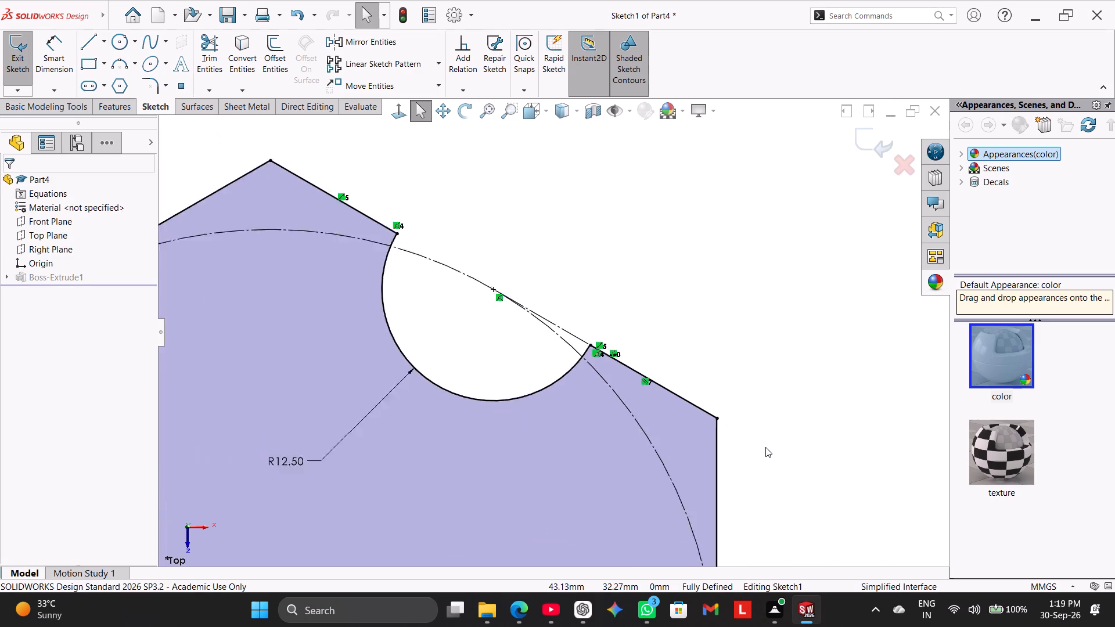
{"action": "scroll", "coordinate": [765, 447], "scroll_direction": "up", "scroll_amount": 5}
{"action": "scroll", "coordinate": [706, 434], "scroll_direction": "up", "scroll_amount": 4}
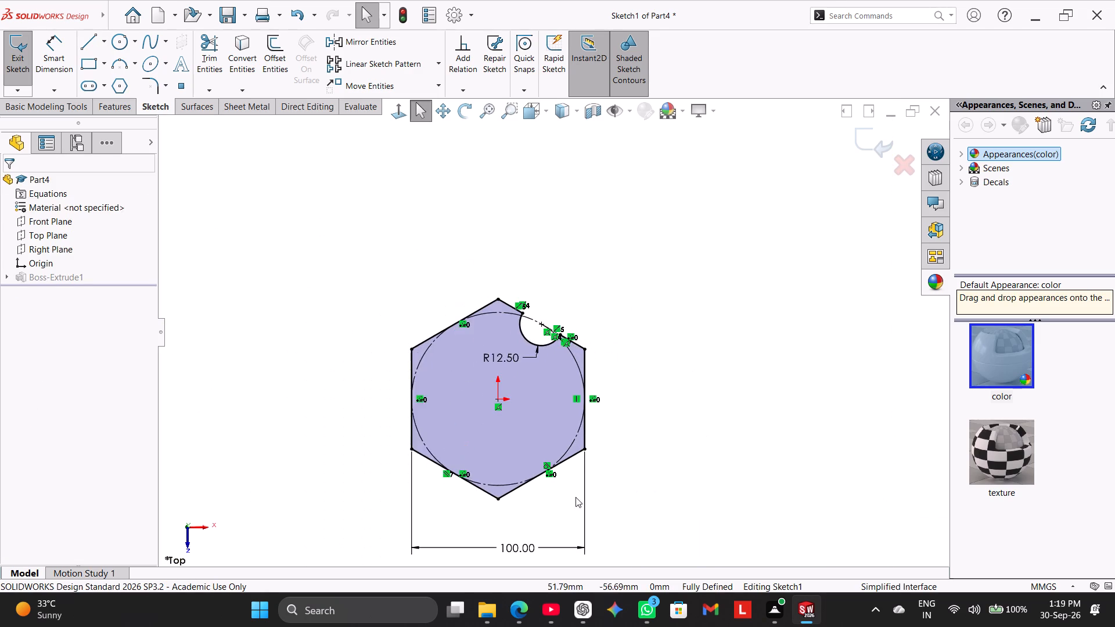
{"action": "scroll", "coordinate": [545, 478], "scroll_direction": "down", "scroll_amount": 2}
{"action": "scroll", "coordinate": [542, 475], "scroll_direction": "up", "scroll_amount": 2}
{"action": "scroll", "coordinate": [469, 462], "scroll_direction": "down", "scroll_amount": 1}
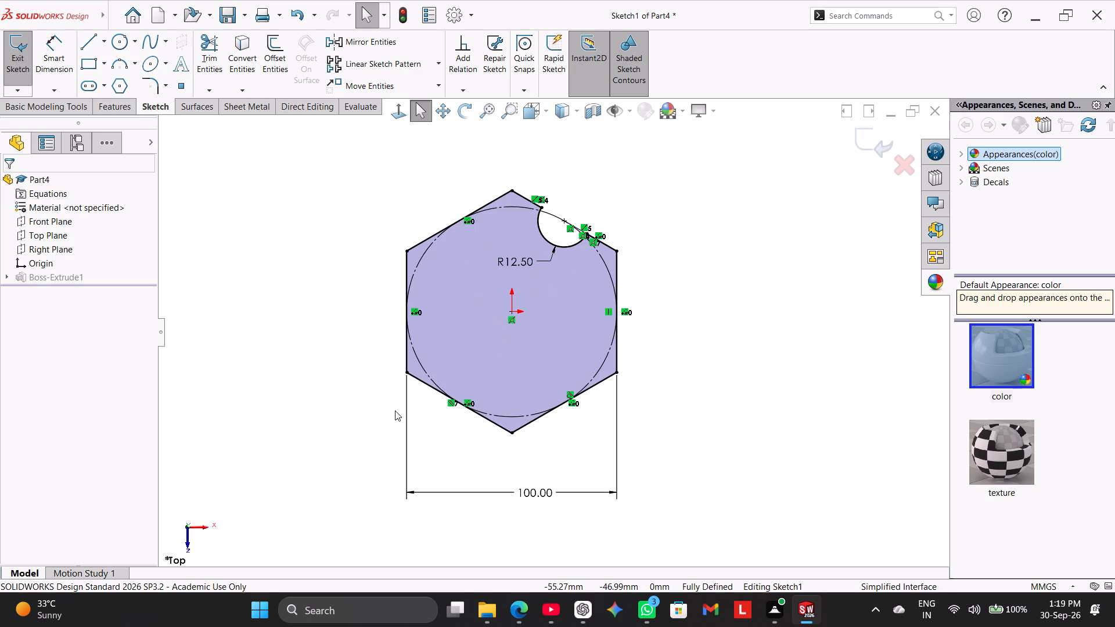
Close the edited hexagon sketch to rebuild the extruded plate with its semicircular notch.
{"action": "left_click", "coordinate": [395, 410]}
{"action": "right_click_drag", "start_coordinate": [310, 276], "coordinate": [487, 175]}
{"action": "left_click", "coordinate": [10, 185]}
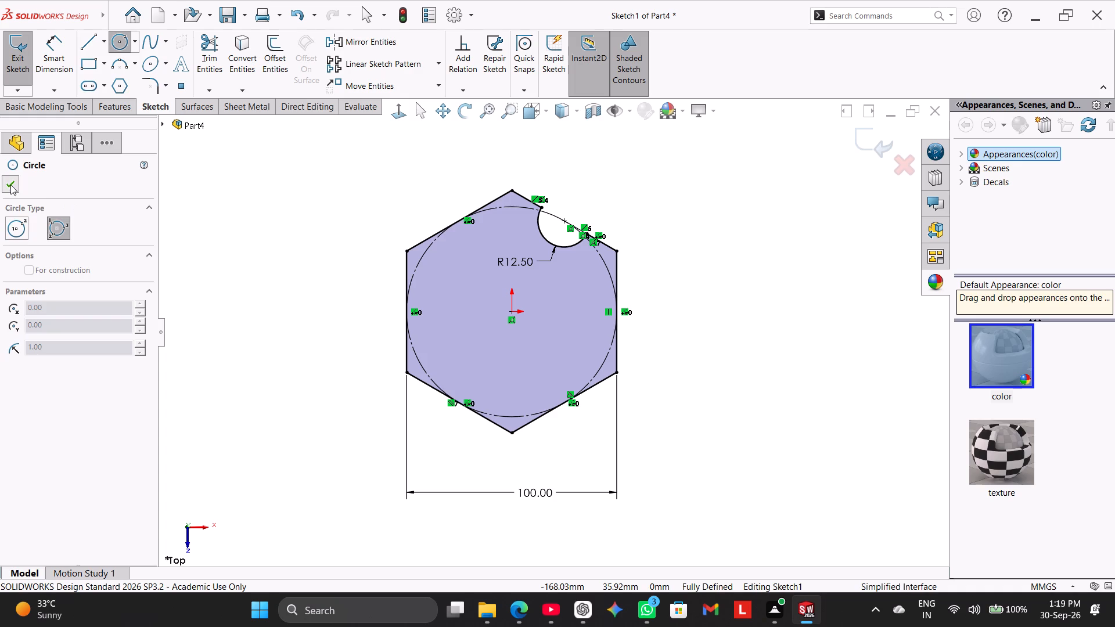
{"action": "left_click", "coordinate": [13, 54]}
{"action": "right_click_drag", "start_coordinate": [264, 283], "coordinate": [444, 152]}
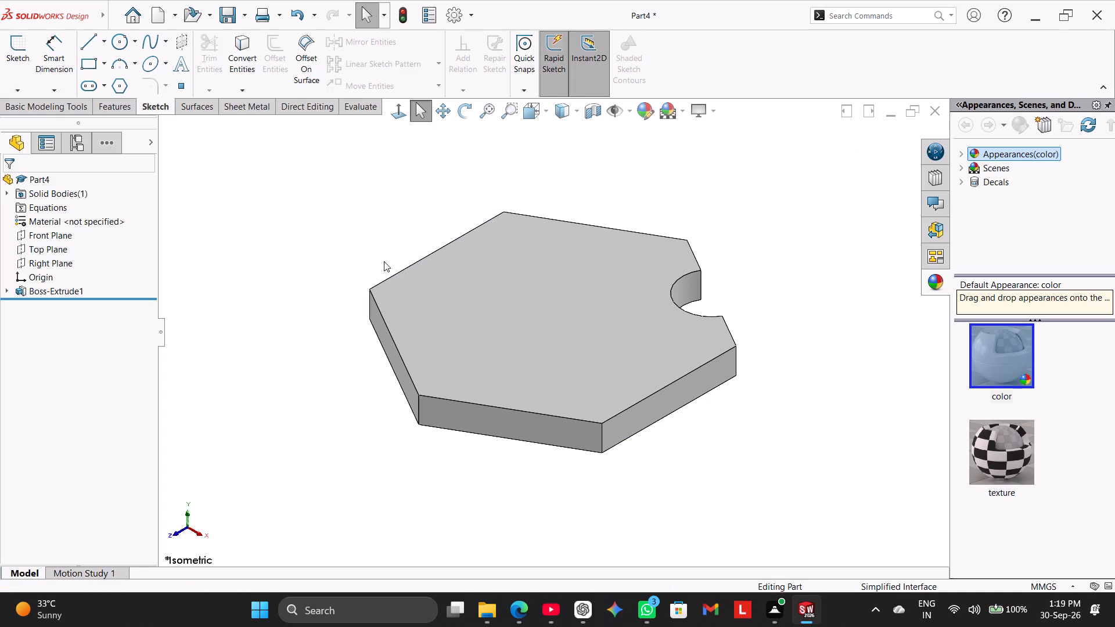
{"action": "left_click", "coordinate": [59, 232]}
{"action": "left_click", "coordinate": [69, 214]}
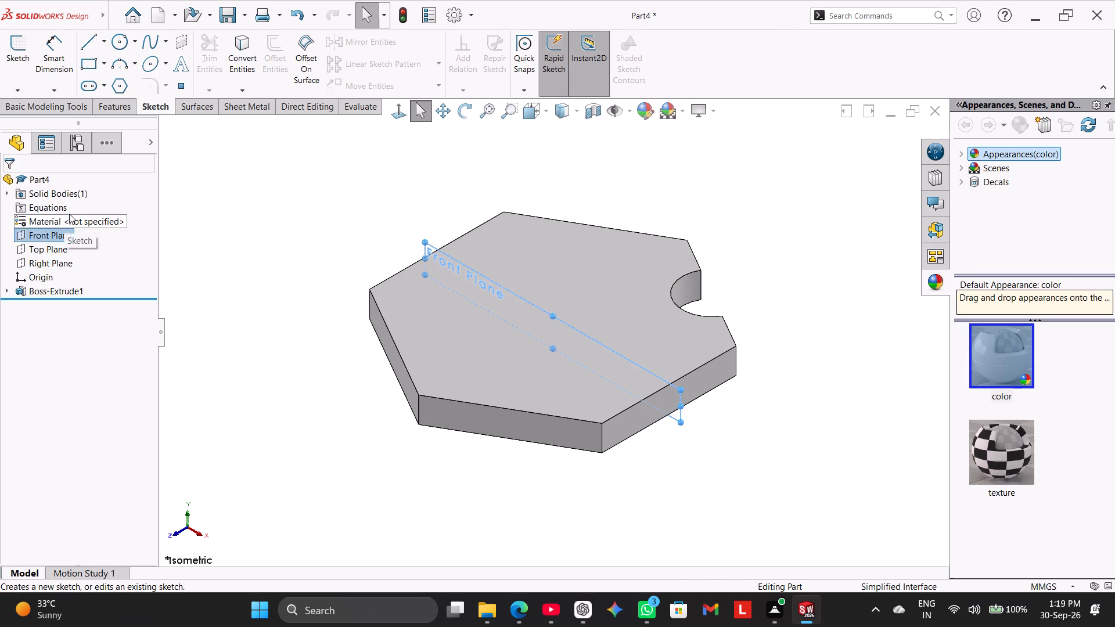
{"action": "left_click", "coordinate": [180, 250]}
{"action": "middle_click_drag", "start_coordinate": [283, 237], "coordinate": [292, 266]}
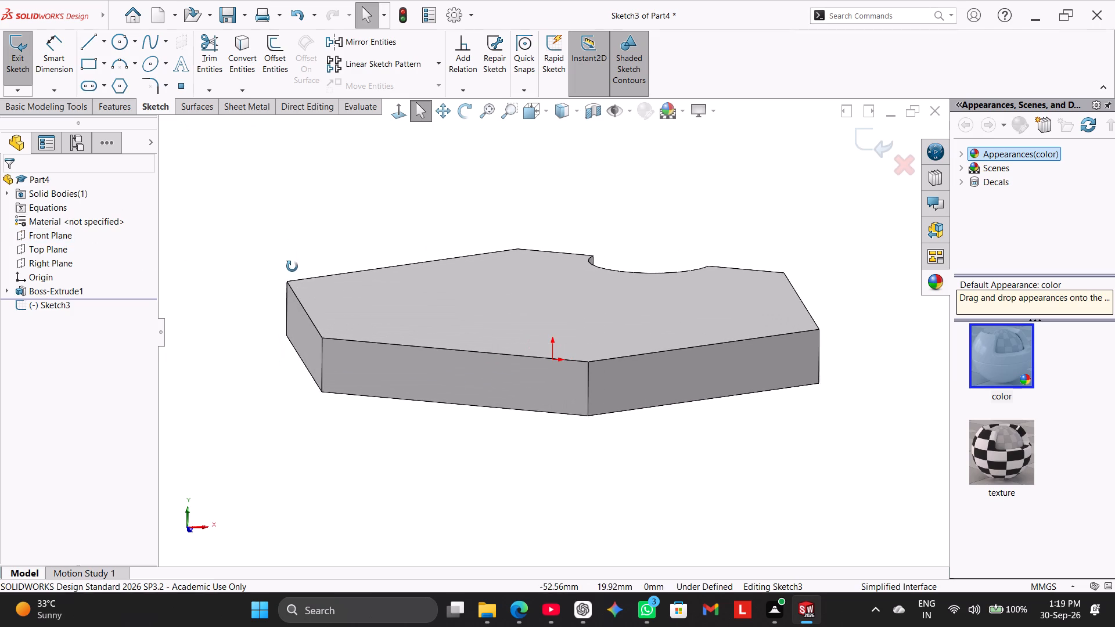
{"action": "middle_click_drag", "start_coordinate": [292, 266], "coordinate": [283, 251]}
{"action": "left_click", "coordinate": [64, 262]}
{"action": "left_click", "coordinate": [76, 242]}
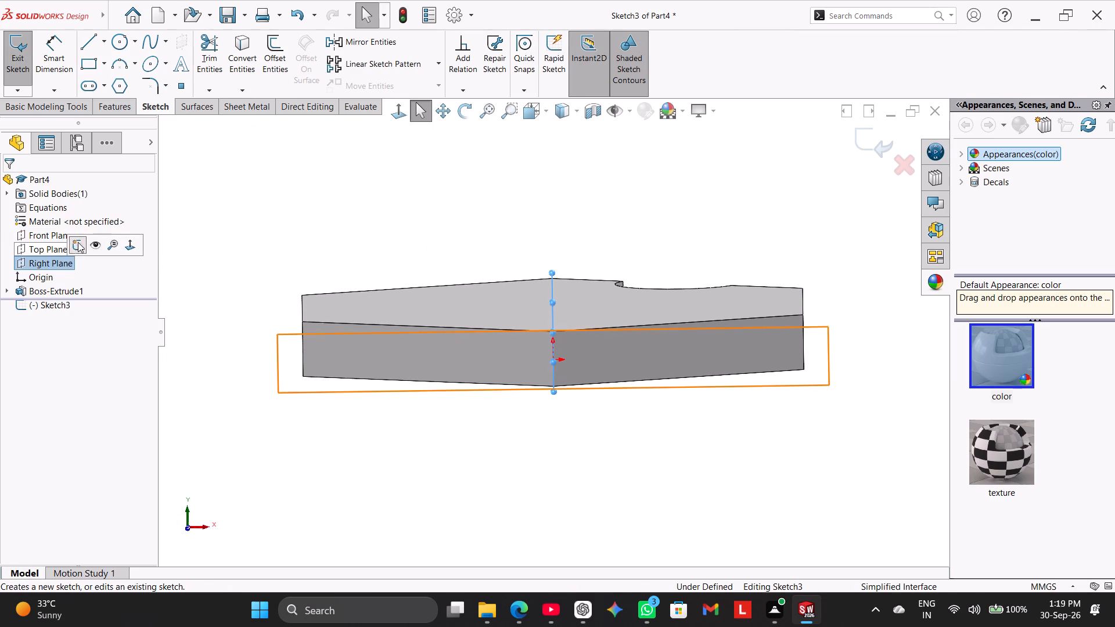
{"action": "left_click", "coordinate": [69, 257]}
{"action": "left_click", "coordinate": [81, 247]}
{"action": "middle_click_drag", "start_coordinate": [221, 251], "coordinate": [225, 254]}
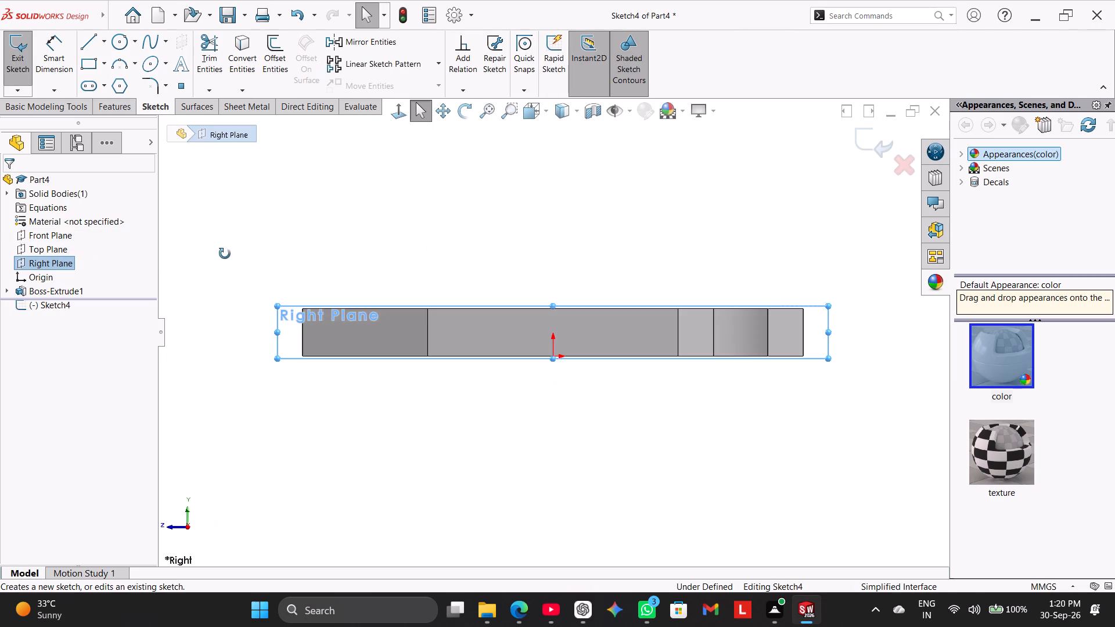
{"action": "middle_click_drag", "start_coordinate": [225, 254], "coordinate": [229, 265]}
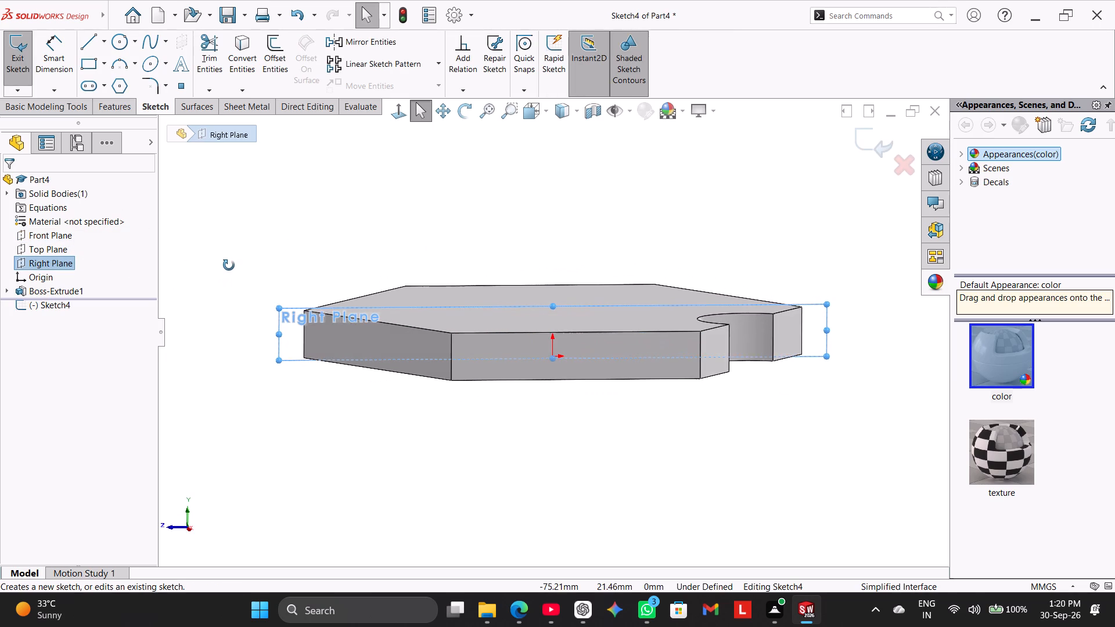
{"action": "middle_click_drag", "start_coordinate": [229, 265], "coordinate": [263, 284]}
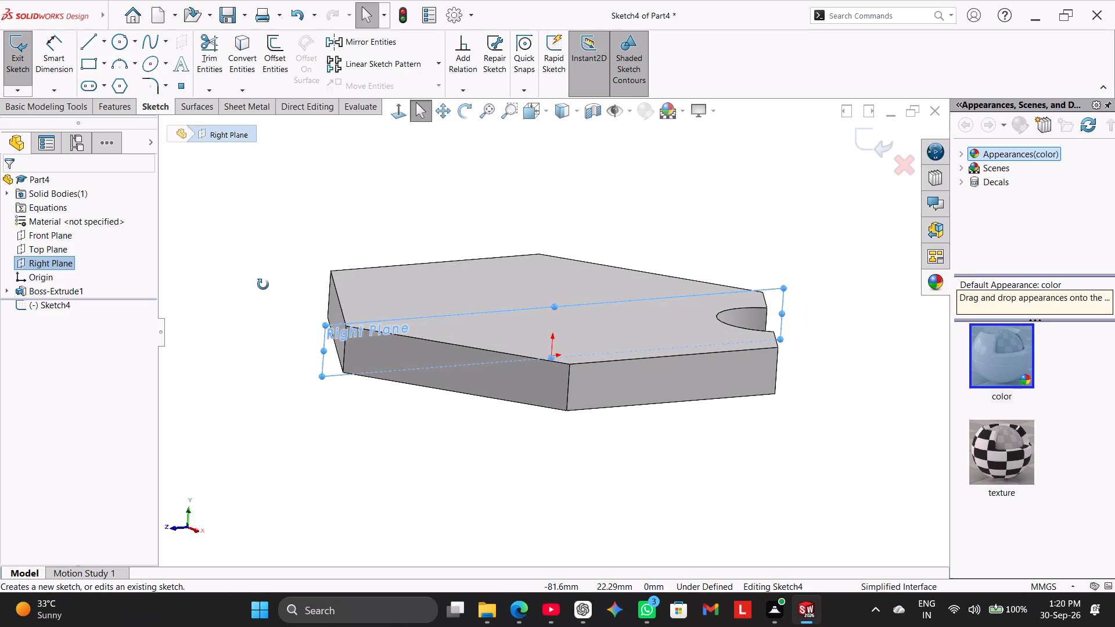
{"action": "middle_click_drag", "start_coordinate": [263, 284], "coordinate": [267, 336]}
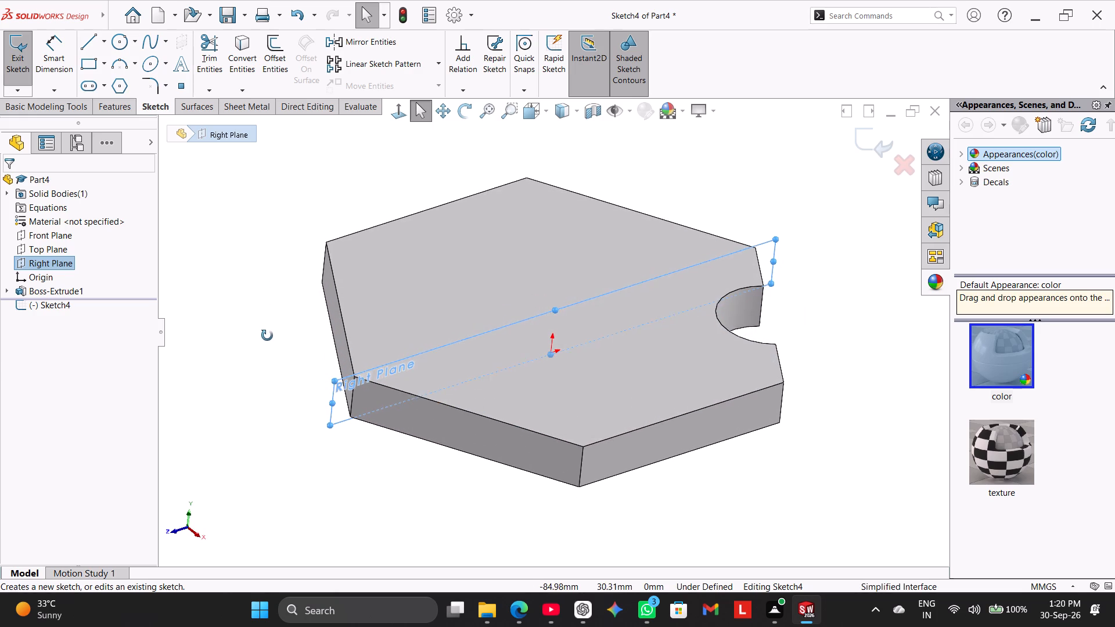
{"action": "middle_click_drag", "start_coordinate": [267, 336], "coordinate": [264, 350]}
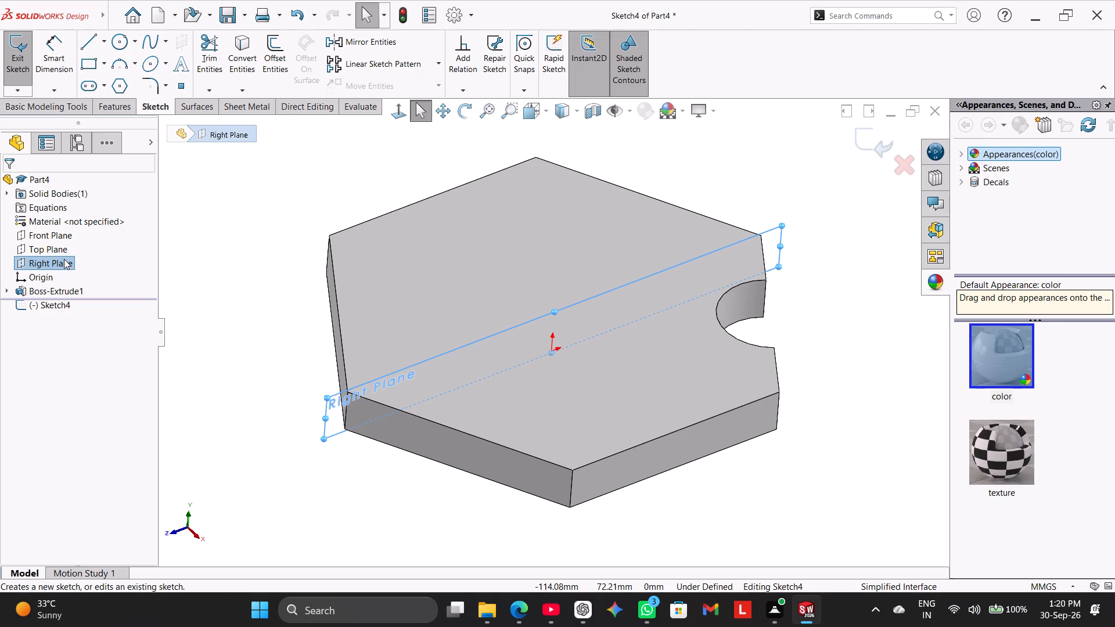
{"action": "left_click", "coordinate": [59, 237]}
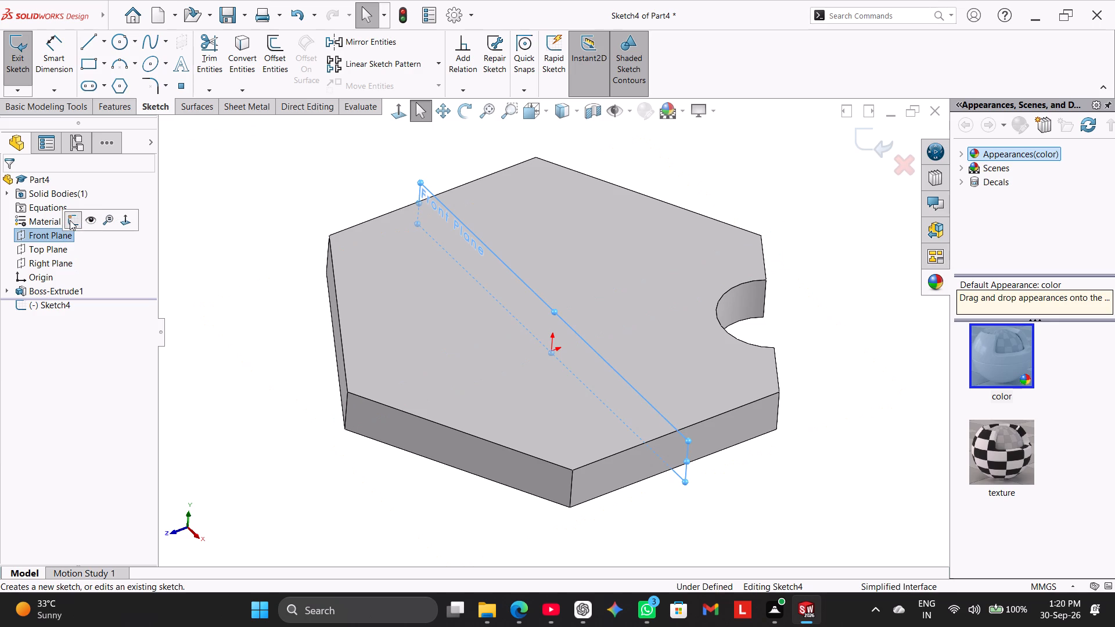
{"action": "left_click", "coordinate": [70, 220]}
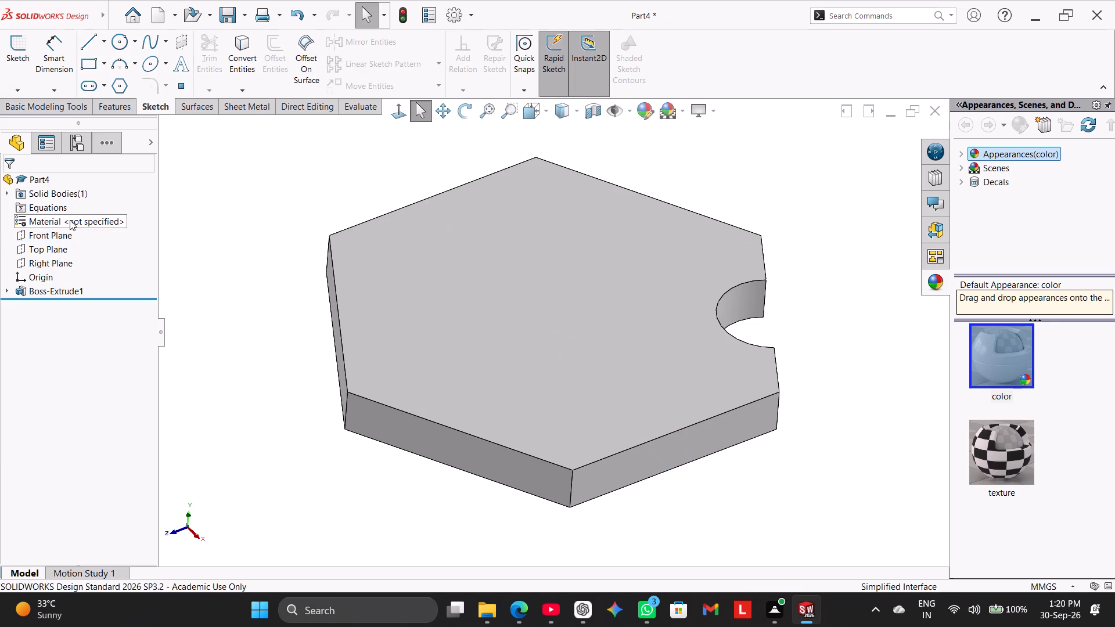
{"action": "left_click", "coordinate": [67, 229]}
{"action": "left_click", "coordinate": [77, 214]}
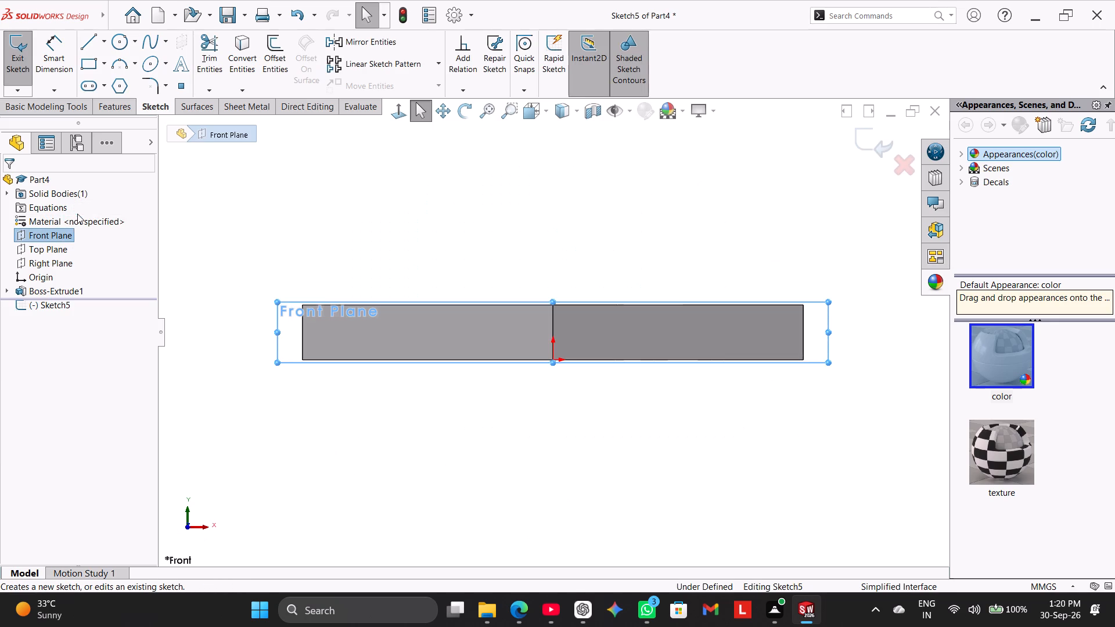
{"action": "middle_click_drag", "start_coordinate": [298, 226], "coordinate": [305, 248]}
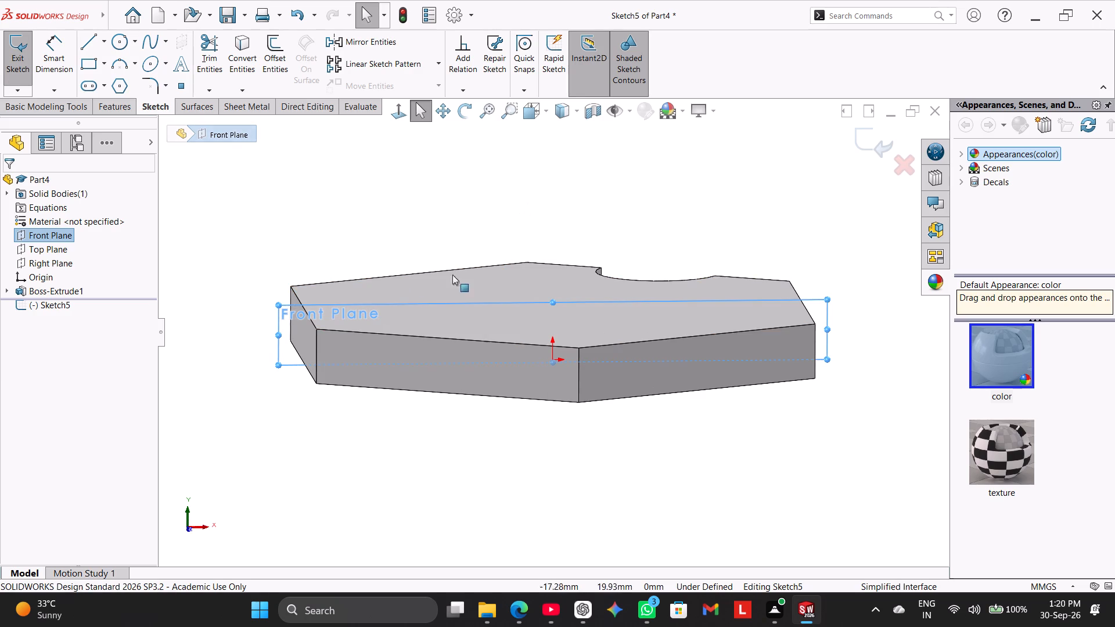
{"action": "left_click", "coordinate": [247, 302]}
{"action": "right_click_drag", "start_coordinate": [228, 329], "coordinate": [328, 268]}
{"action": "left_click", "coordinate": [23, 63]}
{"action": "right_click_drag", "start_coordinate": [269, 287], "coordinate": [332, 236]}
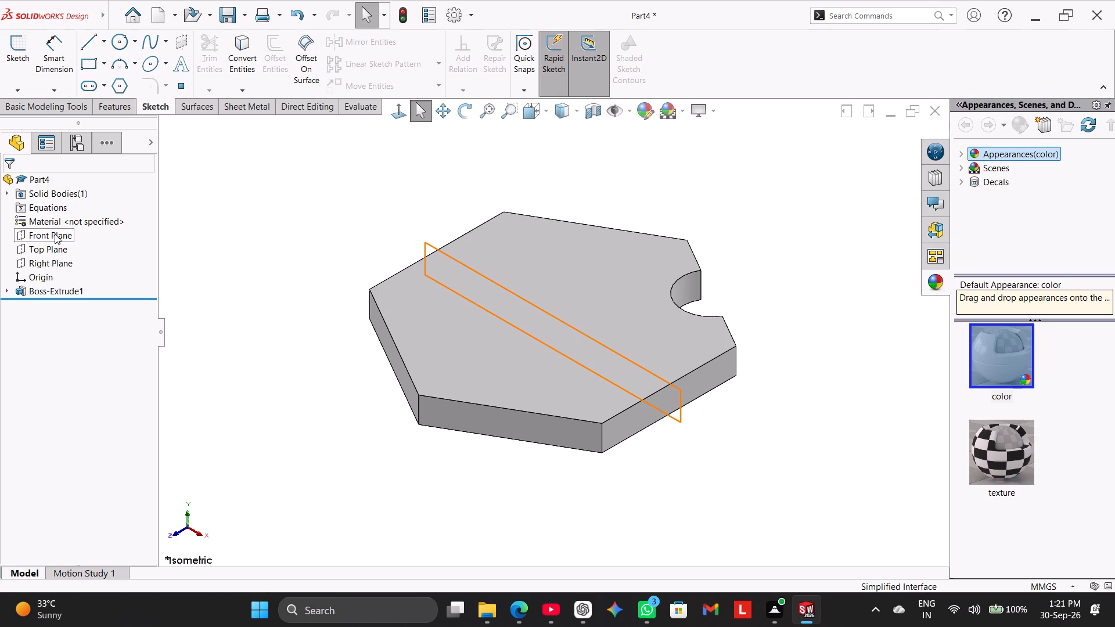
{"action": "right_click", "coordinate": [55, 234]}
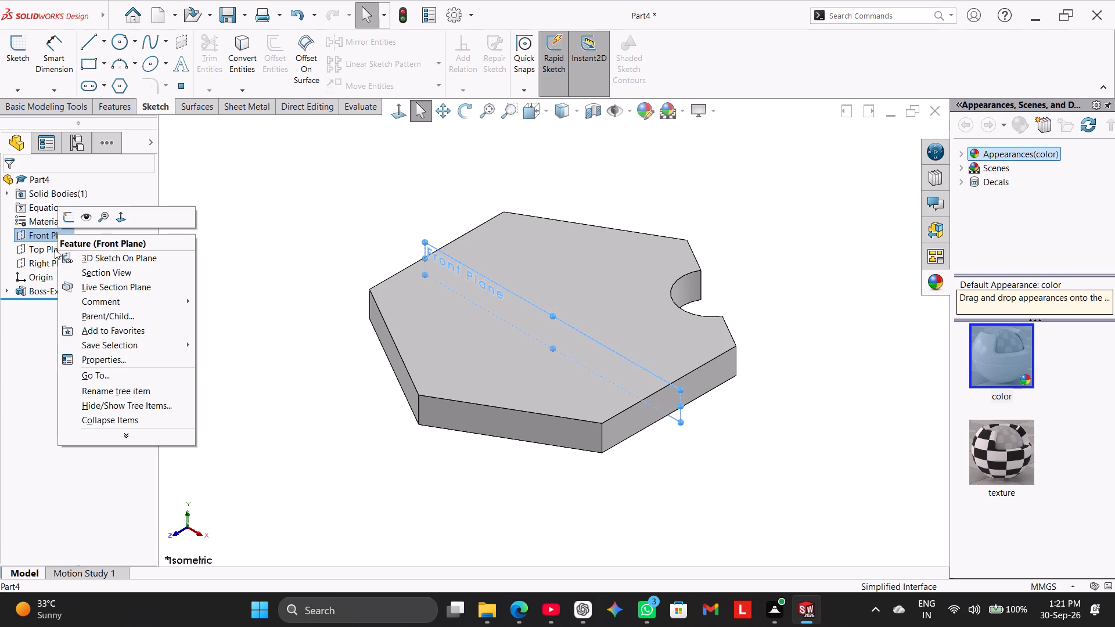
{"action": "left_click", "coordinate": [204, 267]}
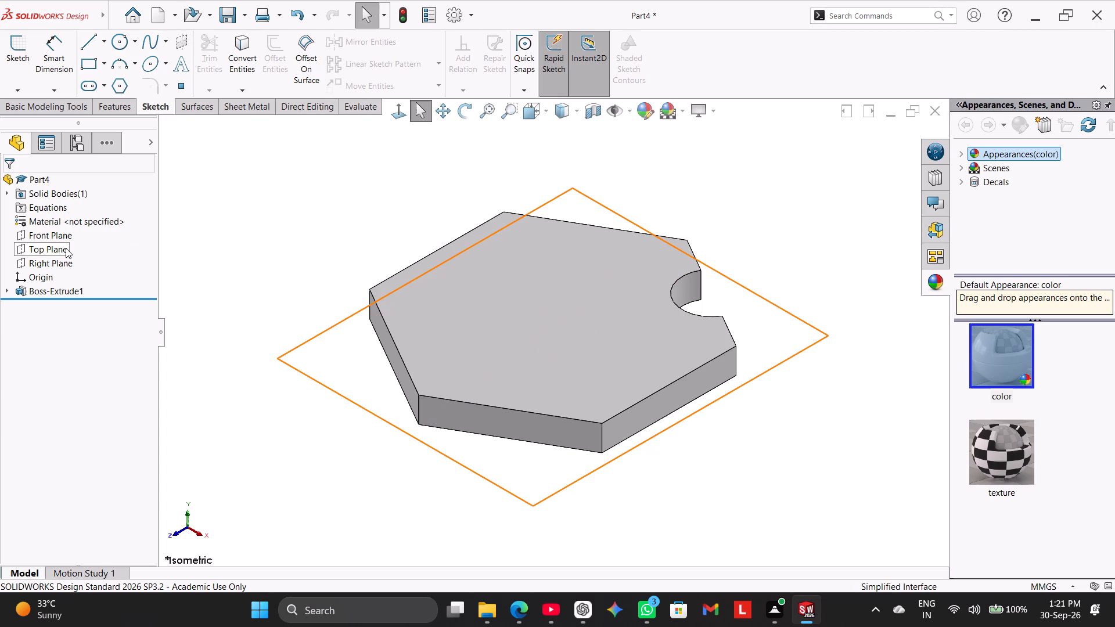
Edit the extruded plate's base sketch and delete the vertical relation on the hexagon's right edge.
{"action": "right_click", "coordinate": [64, 291]}
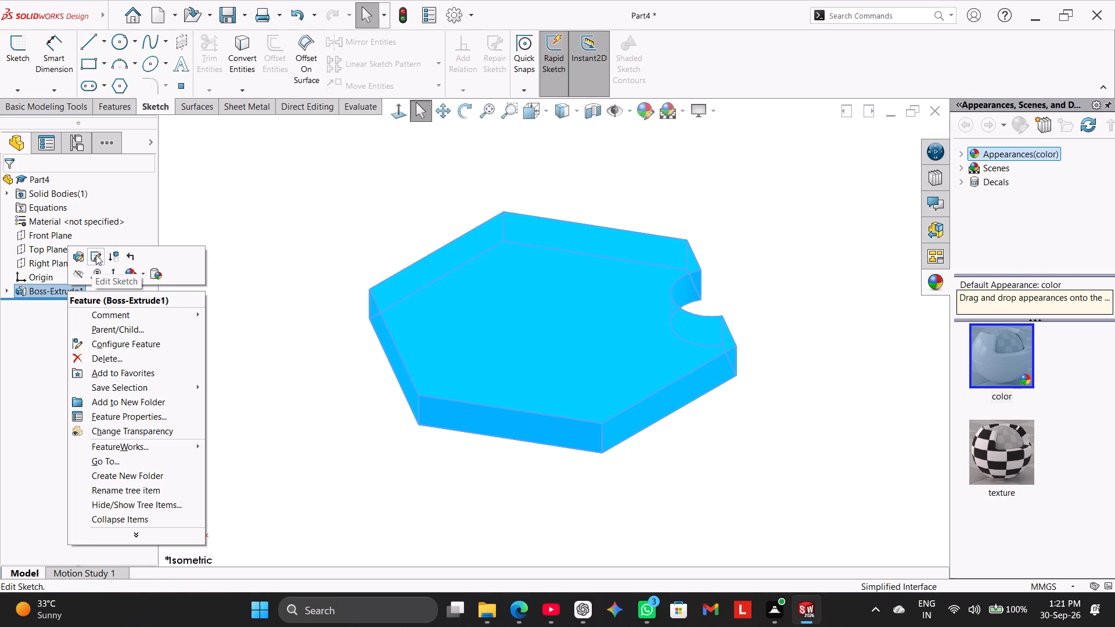
{"action": "left_click", "coordinate": [96, 255]}
{"action": "left_click", "coordinate": [260, 283]}
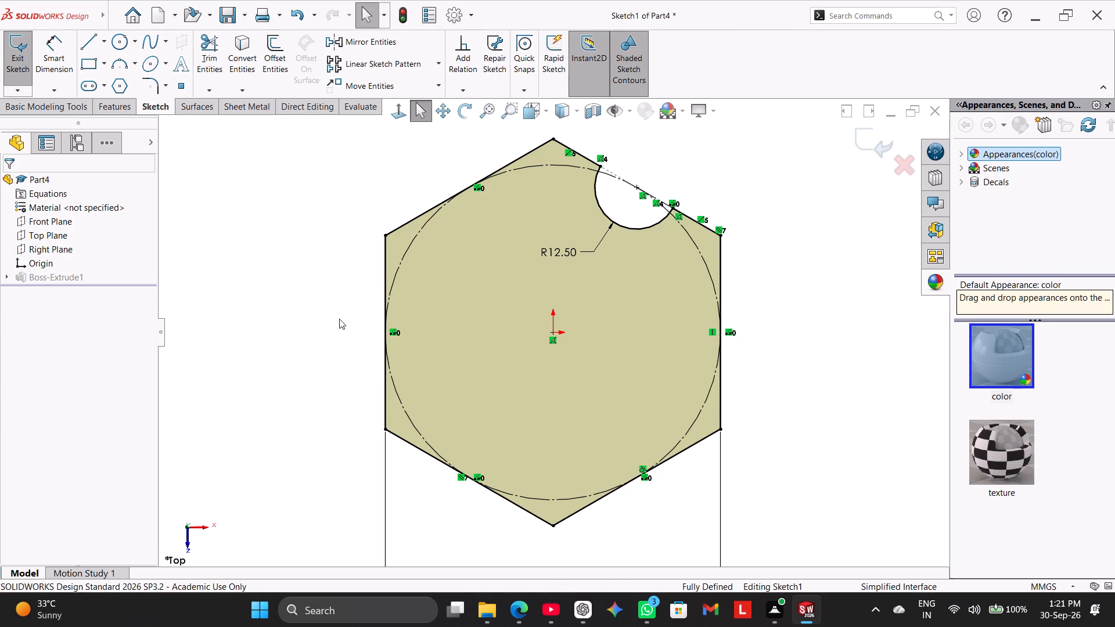
{"action": "scroll", "coordinate": [373, 336], "scroll_direction": "up", "scroll_amount": 2}
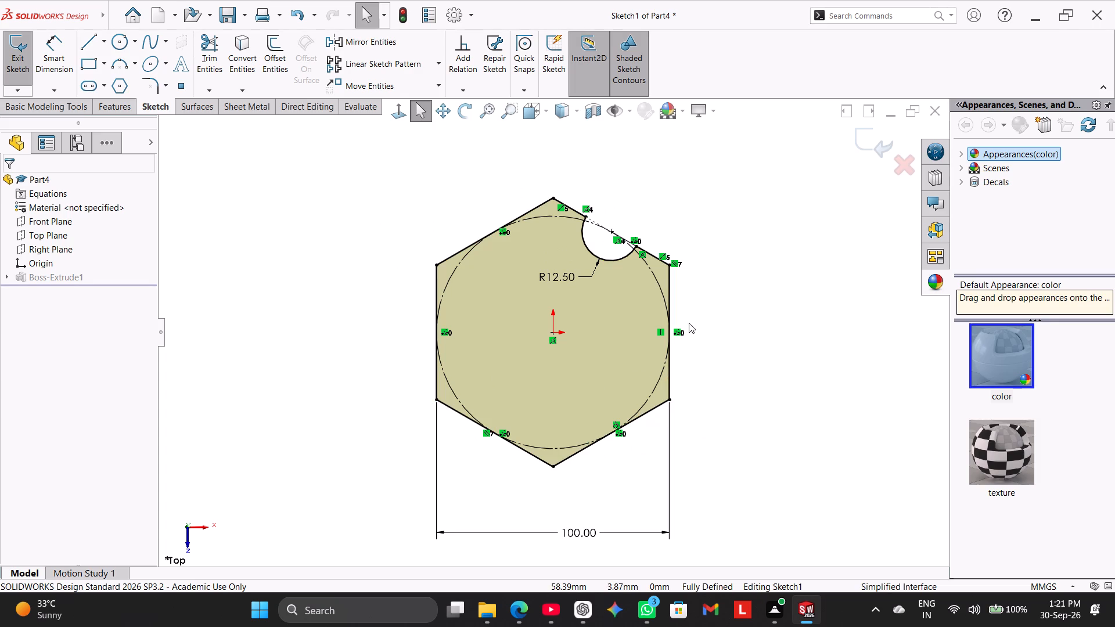
{"action": "right_click", "coordinate": [663, 333]}
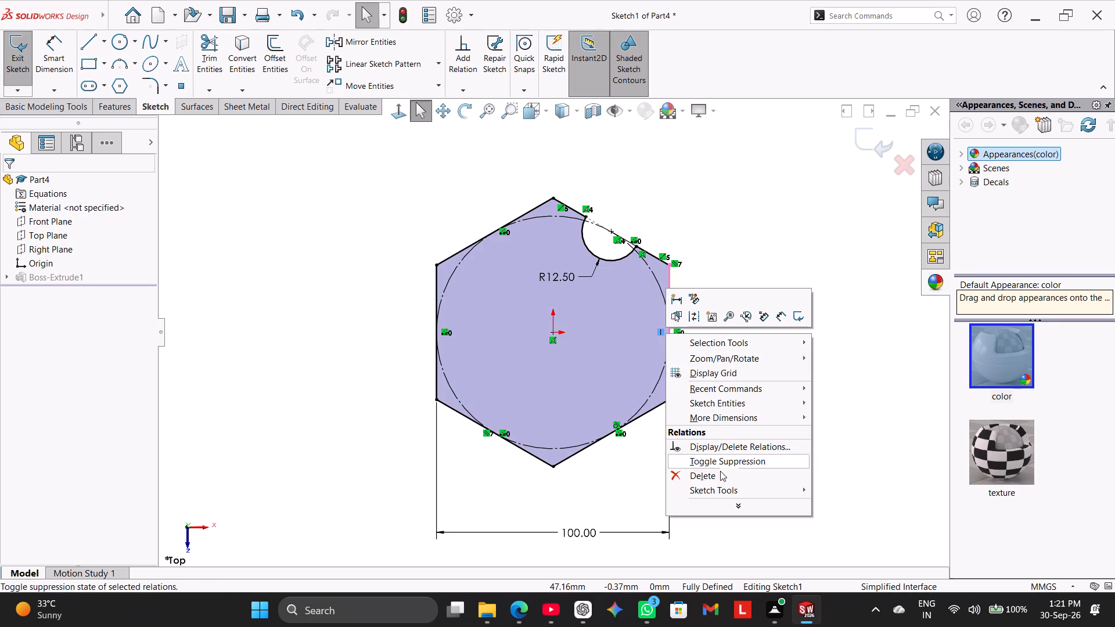
{"action": "left_click", "coordinate": [720, 471]}
Rotate the hexagon about the origin by its lower-right vertex until the notched edge lies horizontal at the top.
{"action": "left_click_drag", "start_coordinate": [668, 401], "coordinate": [681, 392]}
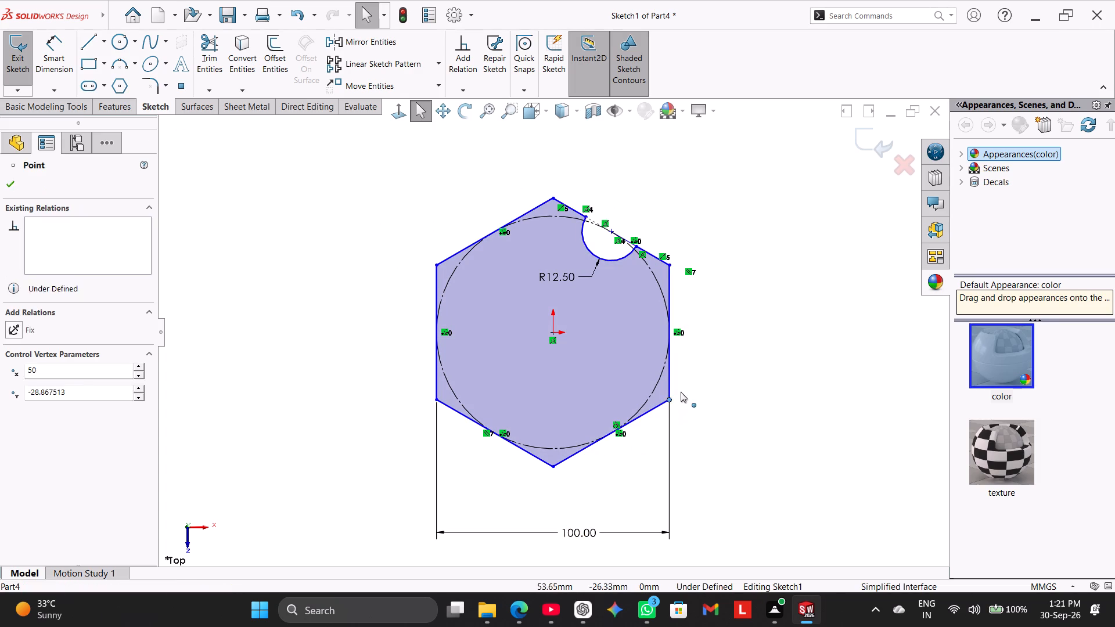
{"action": "left_click_drag", "start_coordinate": [681, 392], "coordinate": [697, 327]}
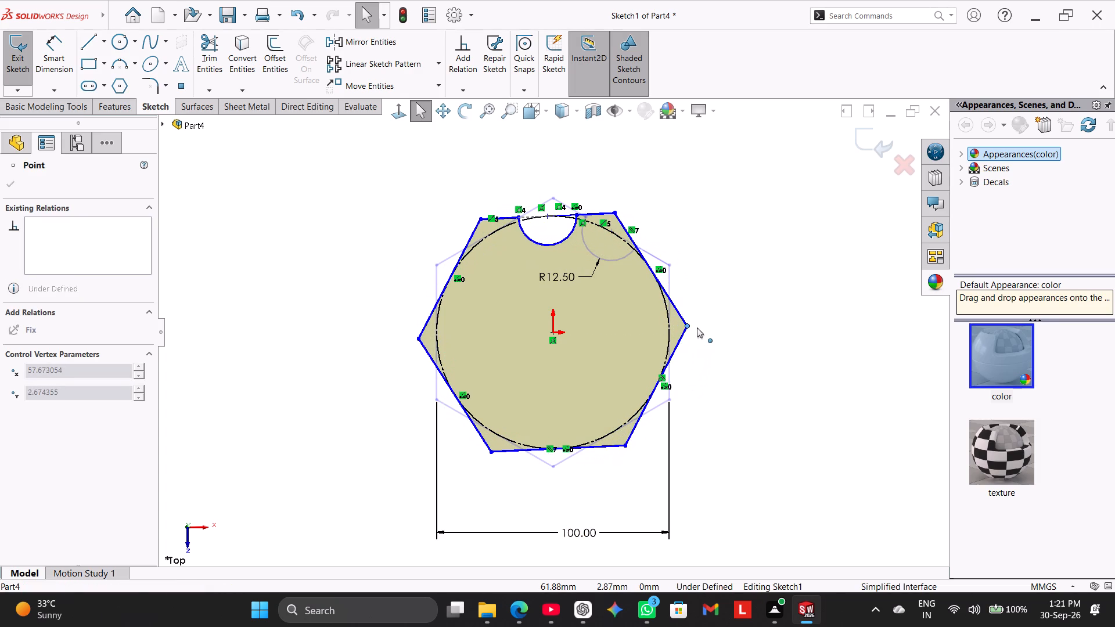
{"action": "left_click_drag", "start_coordinate": [697, 327], "coordinate": [696, 334]}
{"action": "left_click", "coordinate": [267, 320]}
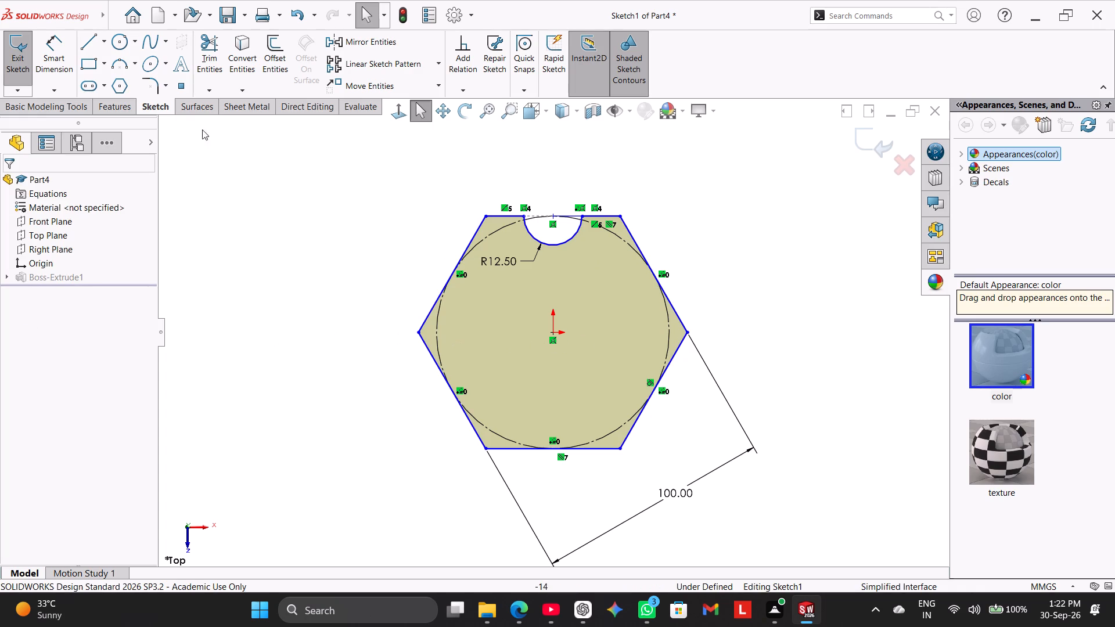
Draw a horizontal centerline about 57.7 mm long from the origin to the hexagon's right vertex, and close the sketch.
{"action": "left_click", "coordinate": [103, 46]}
{"action": "left_click", "coordinate": [112, 71]}
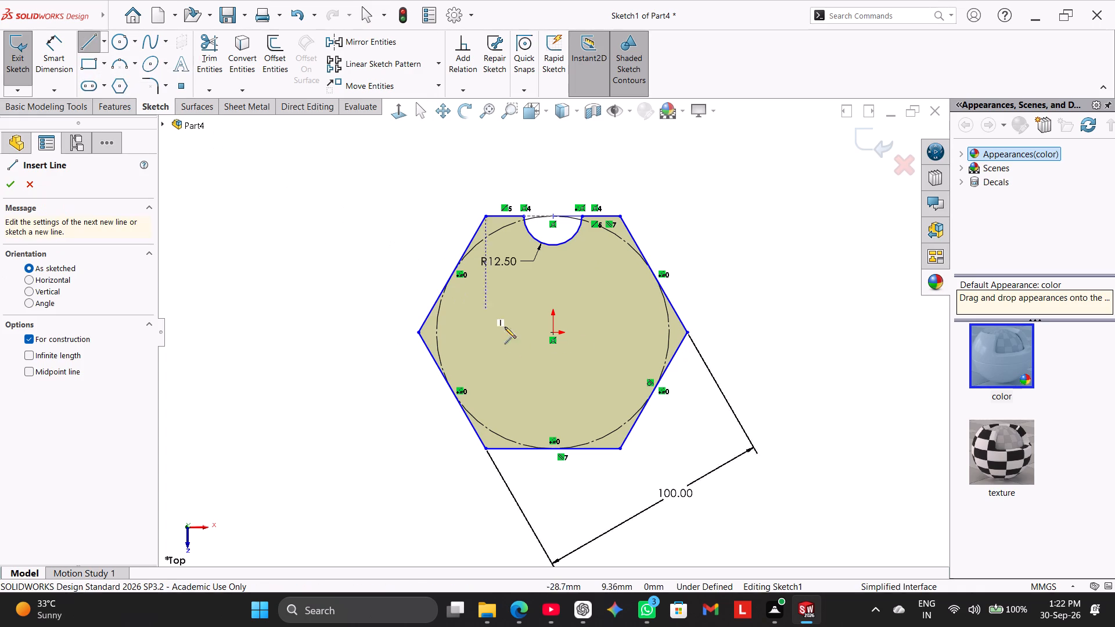
{"action": "left_click", "coordinate": [553, 334]}
{"action": "left_click", "coordinate": [688, 333]}
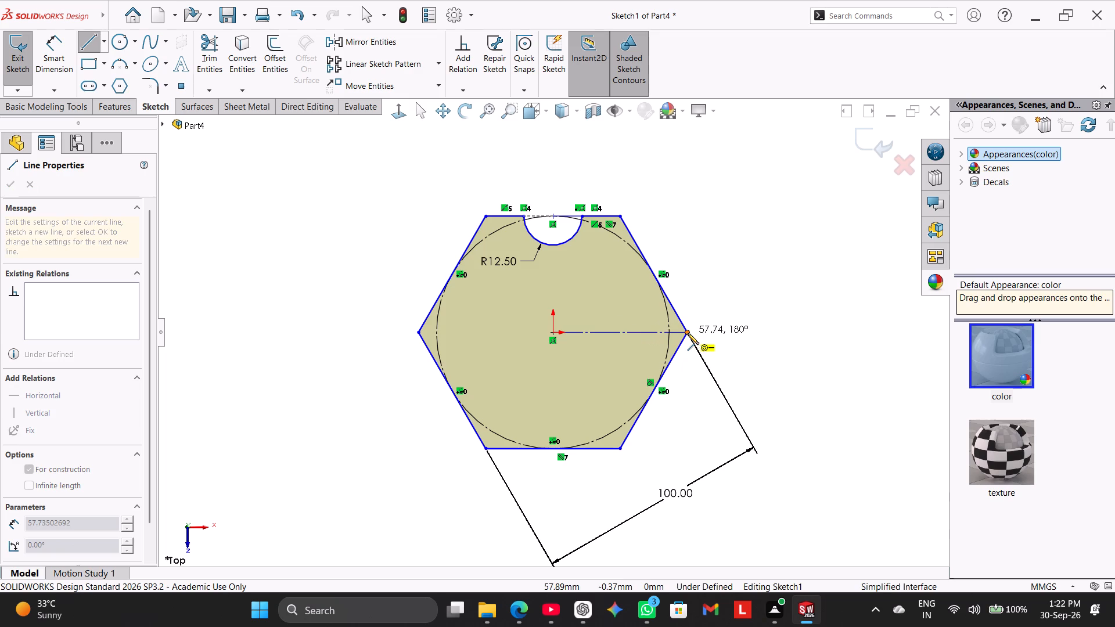
{"action": "right_click", "coordinate": [342, 226]}
{"action": "left_click", "coordinate": [364, 234]}
{"action": "left_click", "coordinate": [327, 272]}
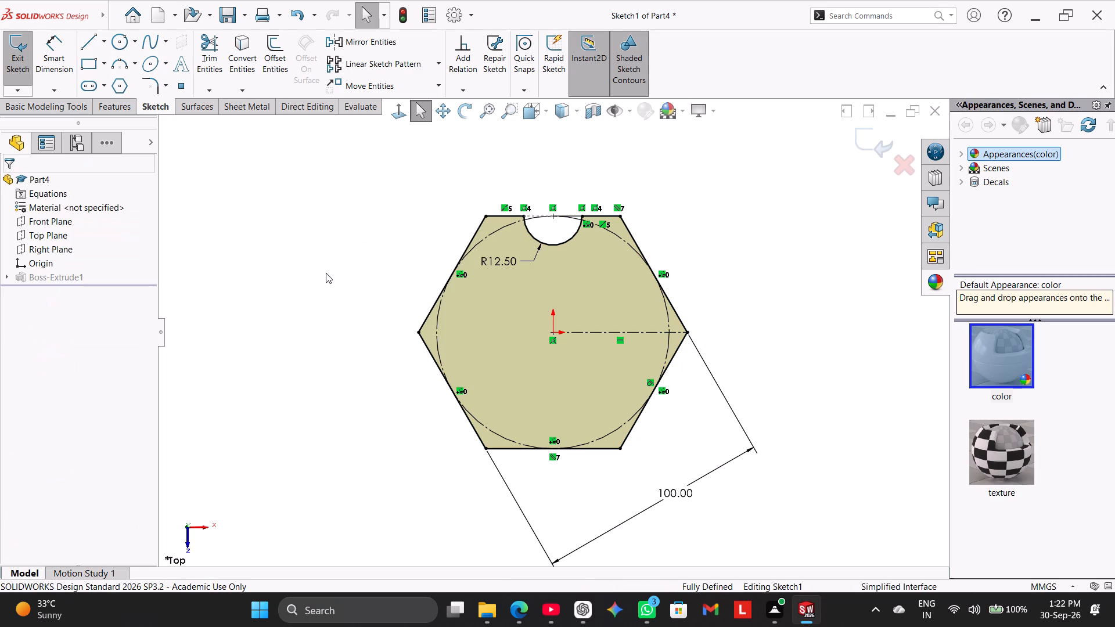
{"action": "left_click", "coordinate": [31, 68]}
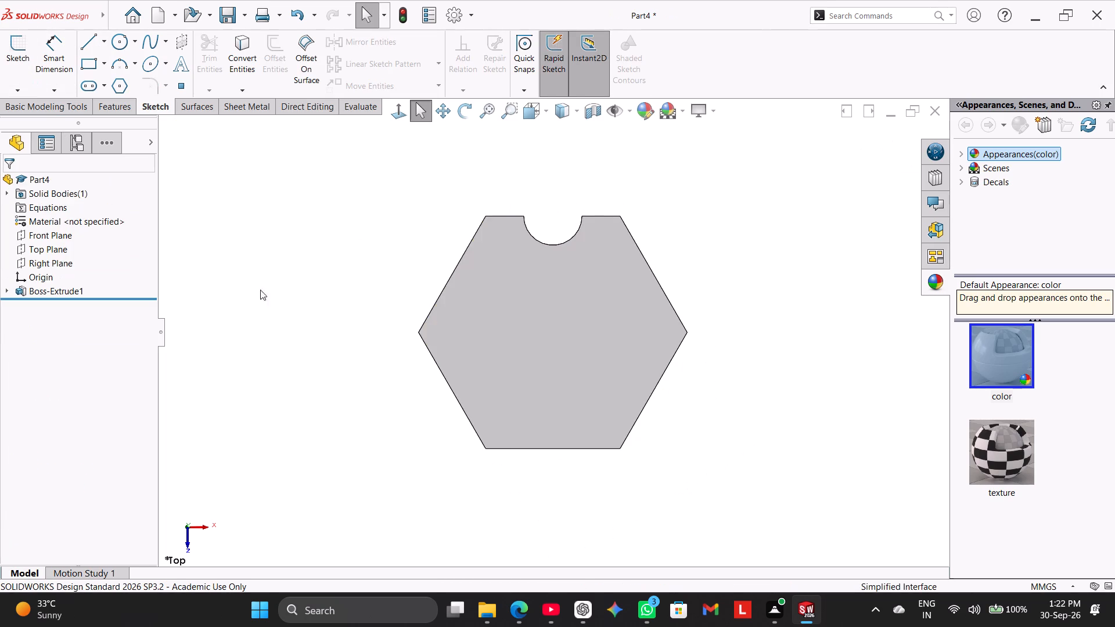
{"action": "right_click_drag", "start_coordinate": [269, 325], "coordinate": [394, 231]}
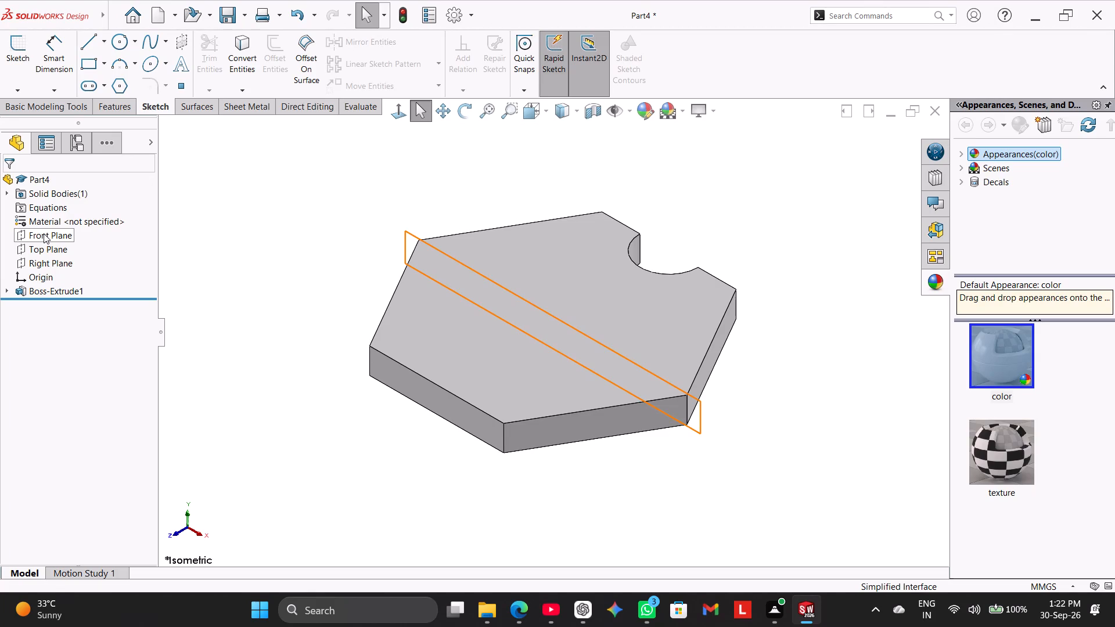
Start a sketch on the Right Plane and draw a vertical centerline about 64 mm long upward from the origin.
{"action": "left_click", "coordinate": [66, 262]}
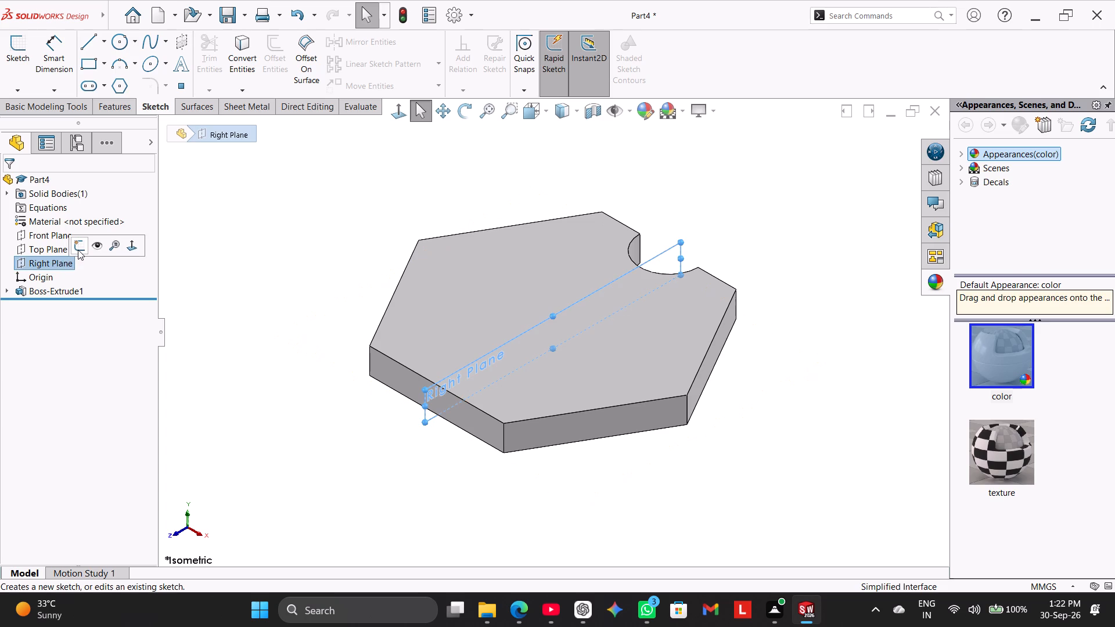
{"action": "left_click", "coordinate": [78, 250]}
{"action": "left_click", "coordinate": [302, 228]}
{"action": "middle_click_drag", "start_coordinate": [304, 225], "coordinate": [311, 246]}
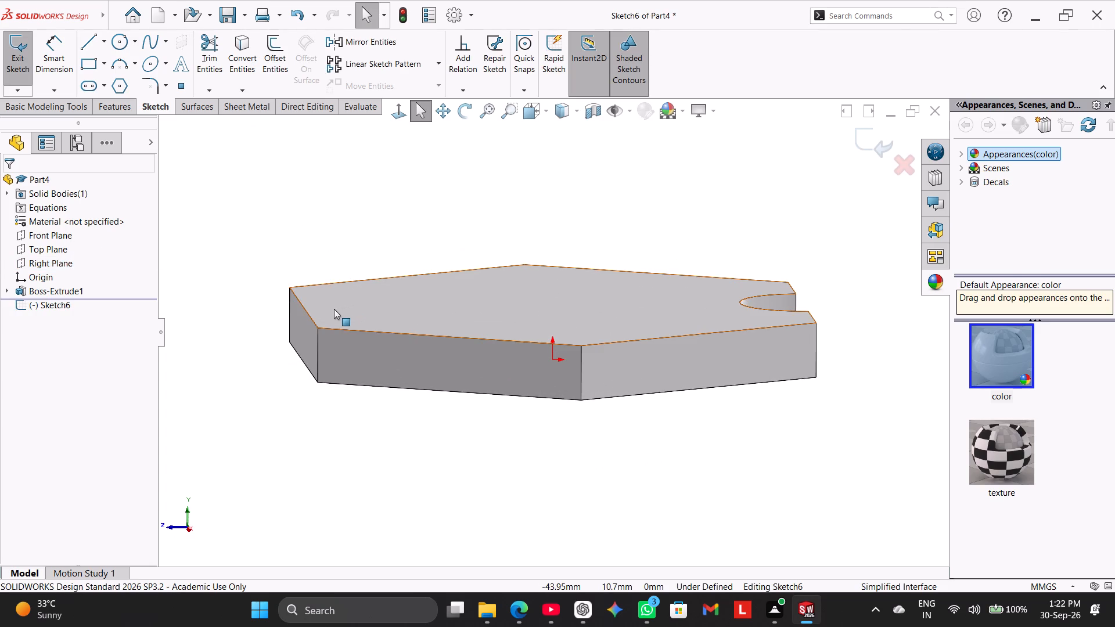
{"action": "left_click", "coordinate": [392, 114]}
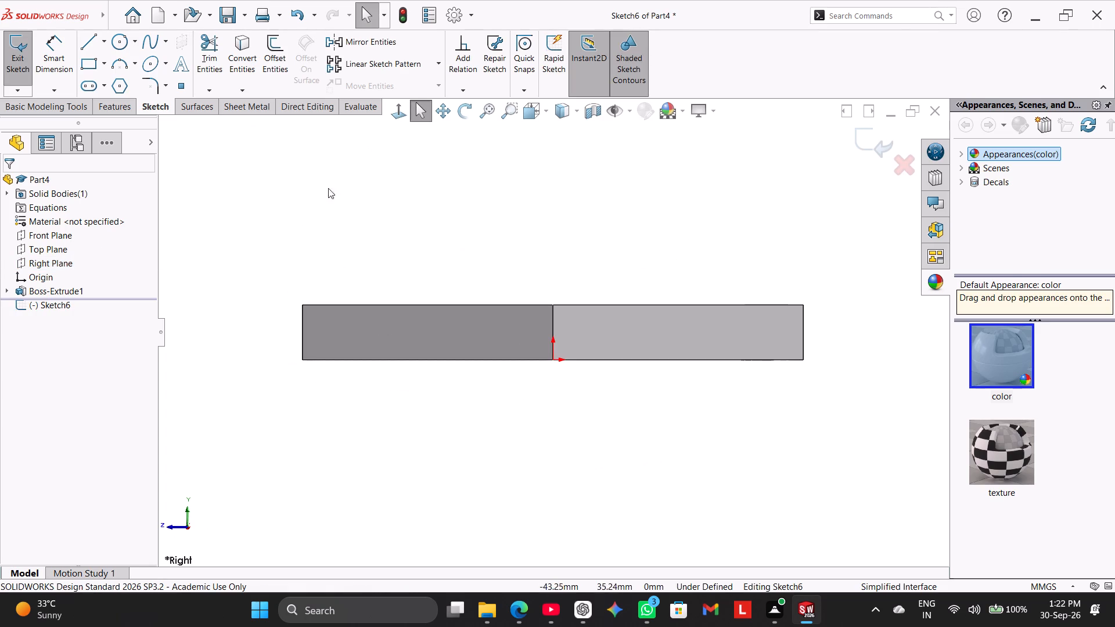
{"action": "left_click", "coordinate": [279, 222]}
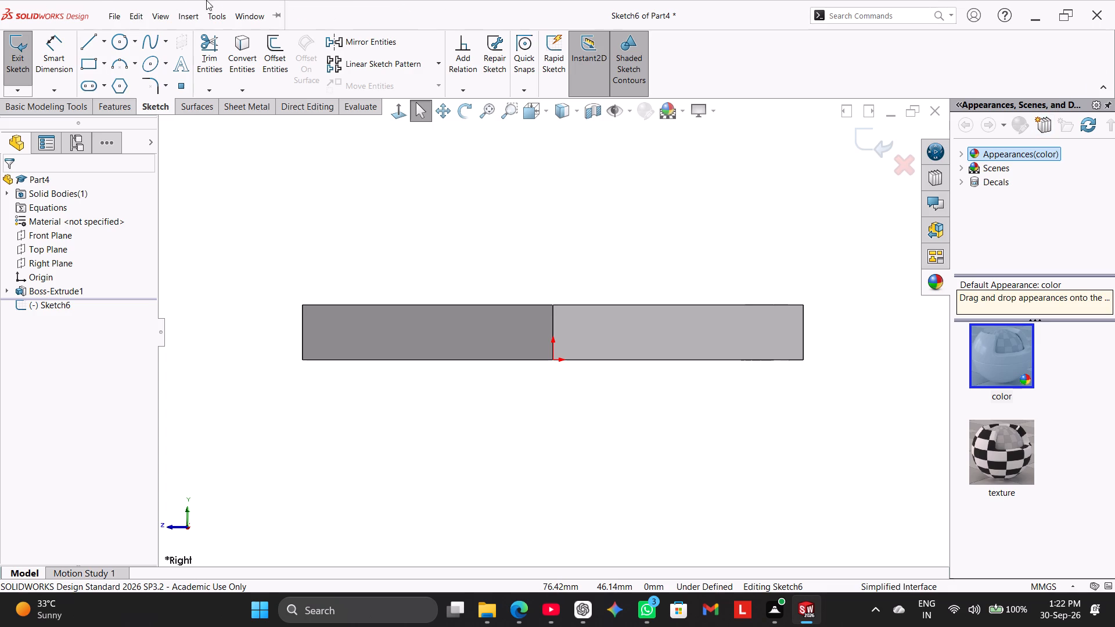
{"action": "left_click", "coordinate": [102, 41]}
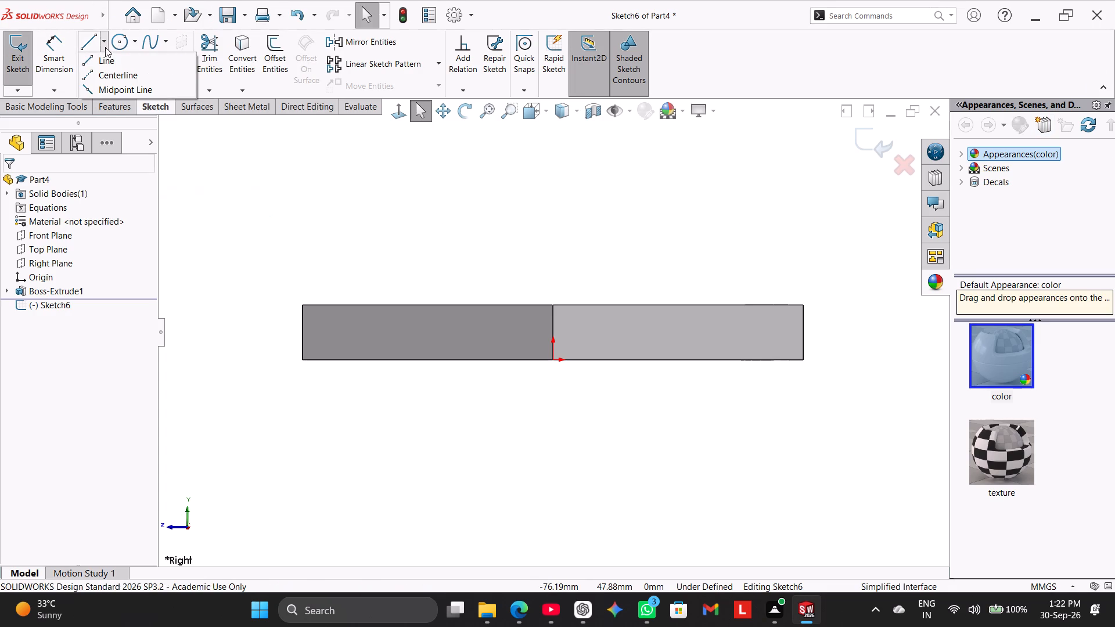
{"action": "left_click", "coordinate": [117, 73]}
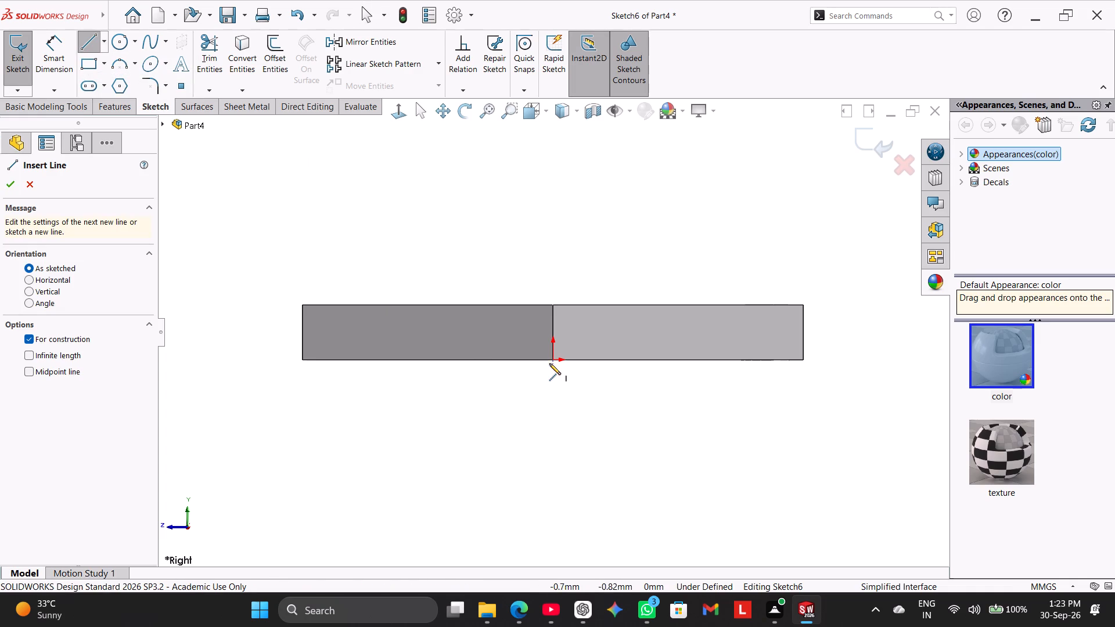
{"action": "left_click", "coordinate": [553, 359]}
{"action": "scroll", "coordinate": [550, 139], "scroll_direction": "up", "scroll_amount": 2}
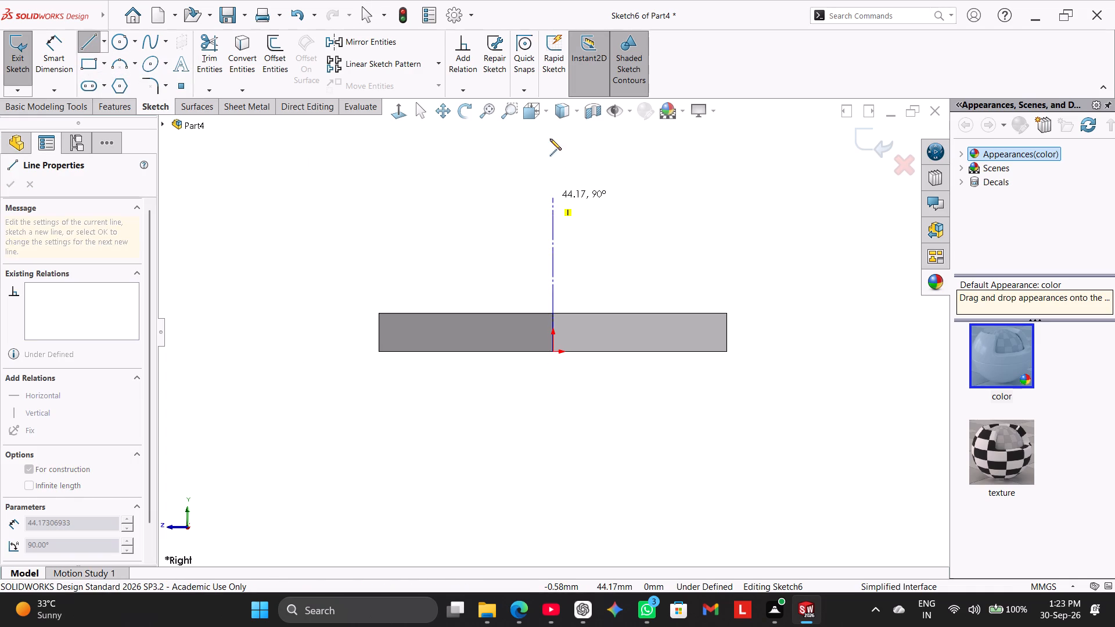
{"action": "left_click", "coordinate": [552, 127]}
{"action": "right_click", "coordinate": [612, 153]}
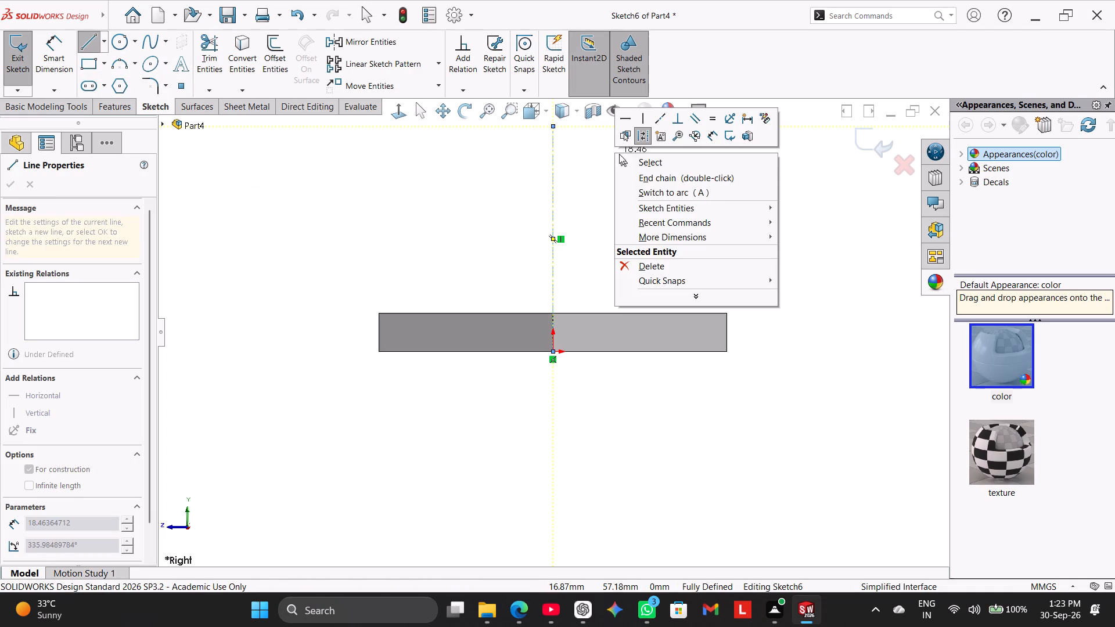
{"action": "left_click", "coordinate": [632, 157]}
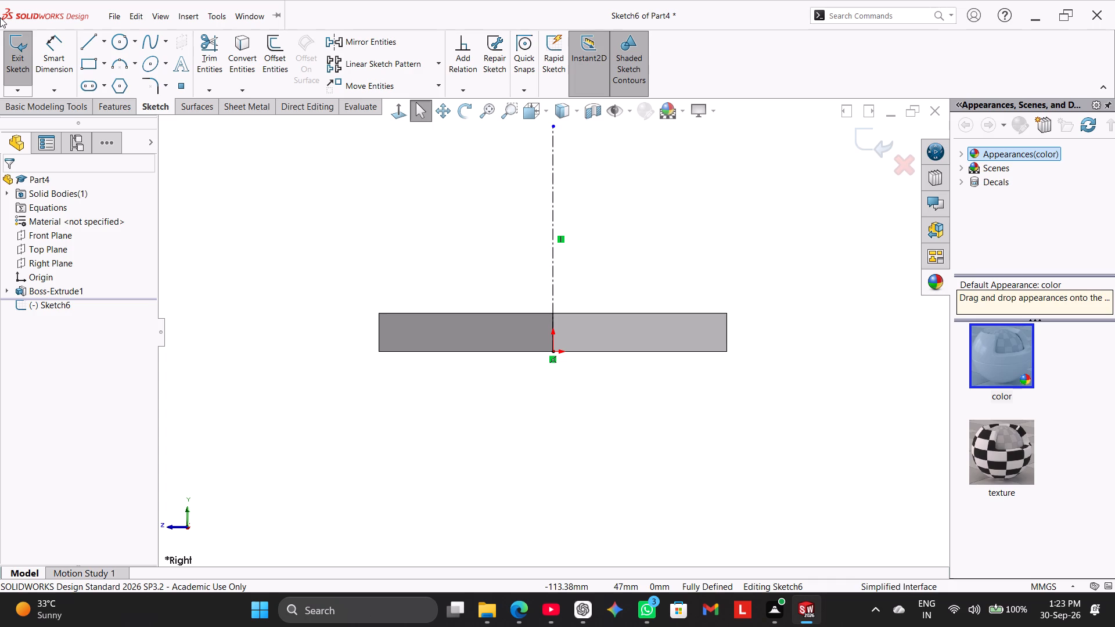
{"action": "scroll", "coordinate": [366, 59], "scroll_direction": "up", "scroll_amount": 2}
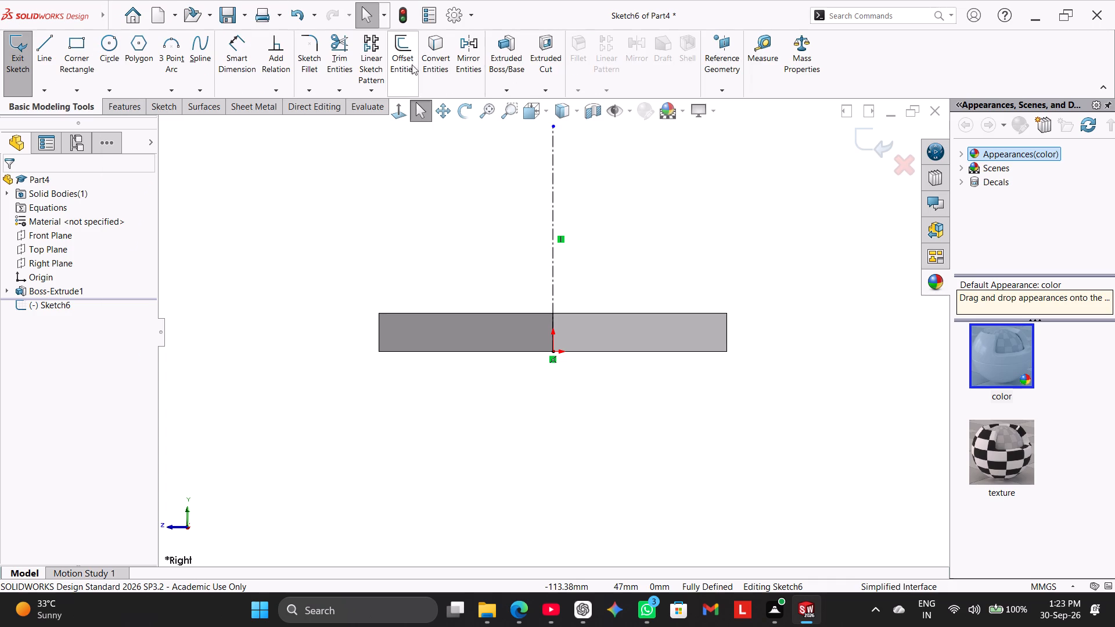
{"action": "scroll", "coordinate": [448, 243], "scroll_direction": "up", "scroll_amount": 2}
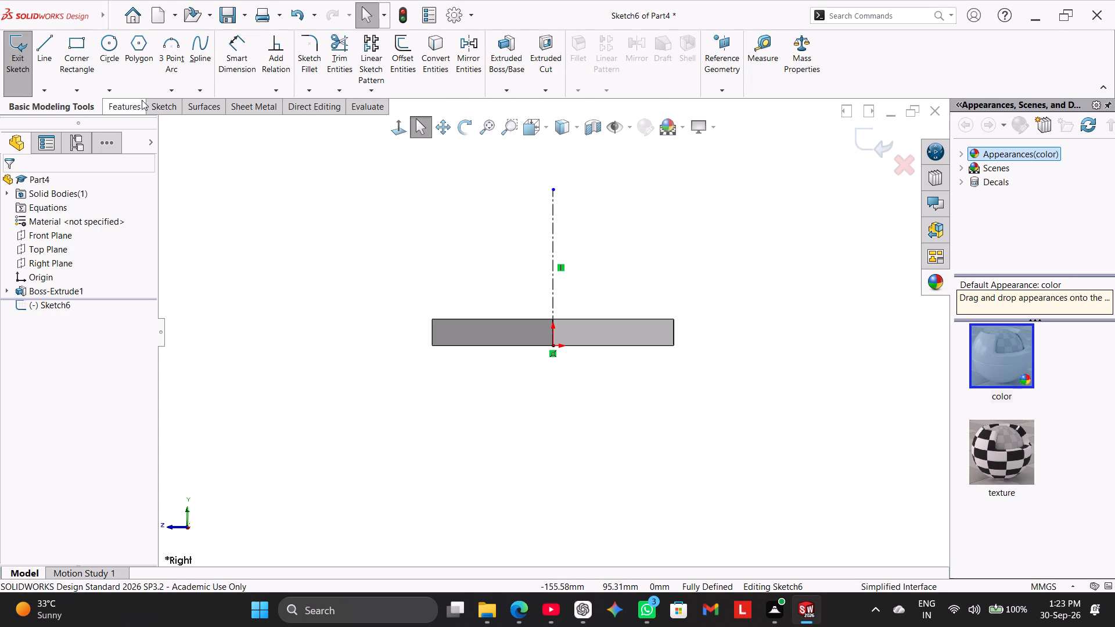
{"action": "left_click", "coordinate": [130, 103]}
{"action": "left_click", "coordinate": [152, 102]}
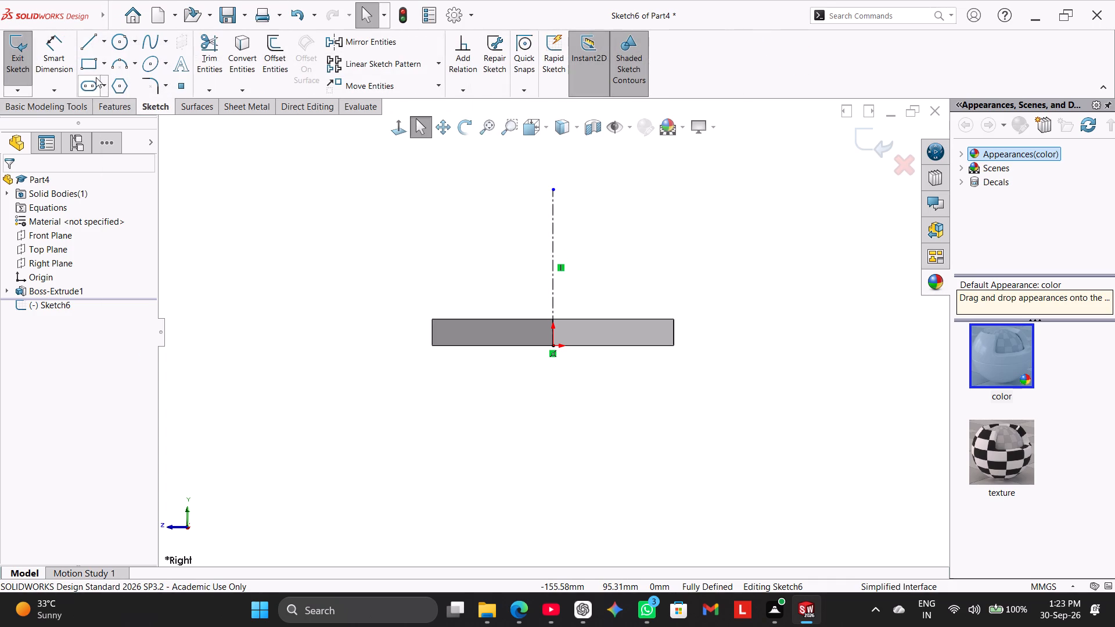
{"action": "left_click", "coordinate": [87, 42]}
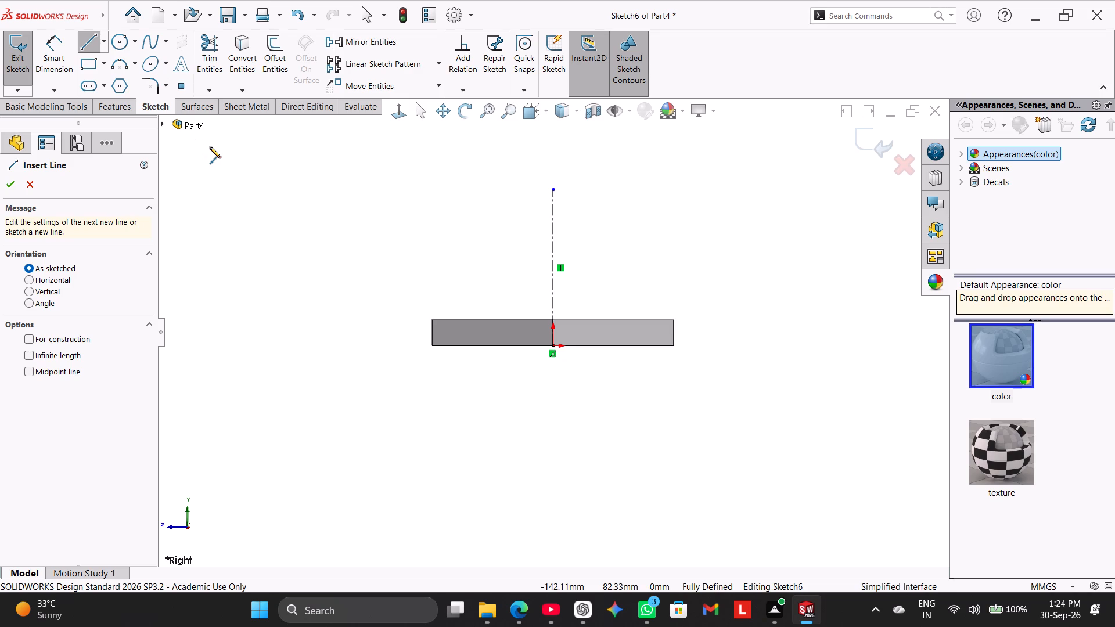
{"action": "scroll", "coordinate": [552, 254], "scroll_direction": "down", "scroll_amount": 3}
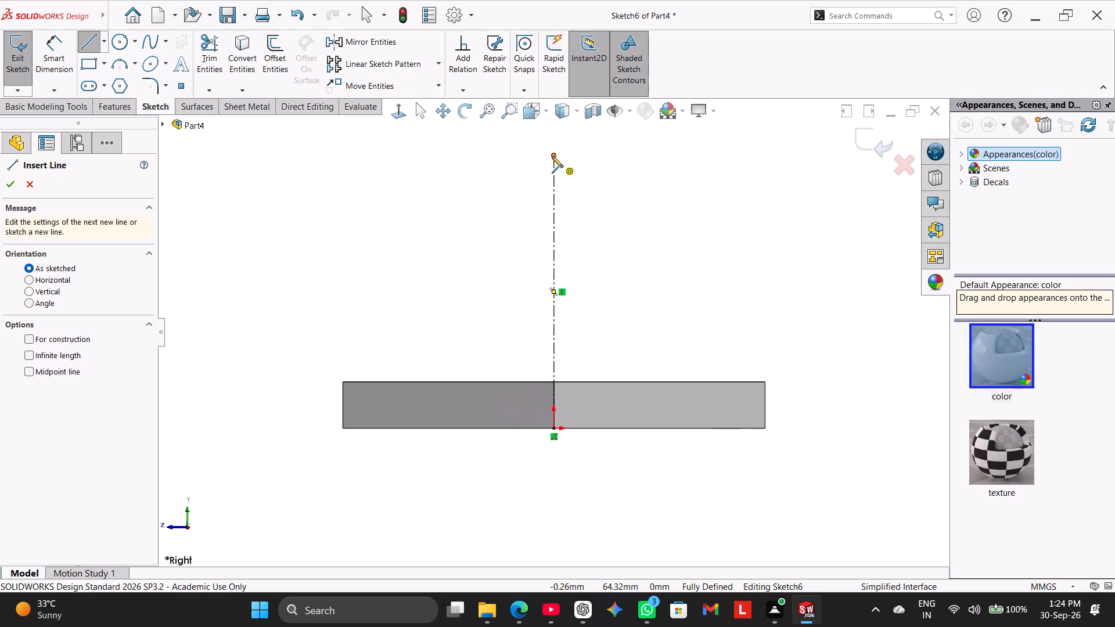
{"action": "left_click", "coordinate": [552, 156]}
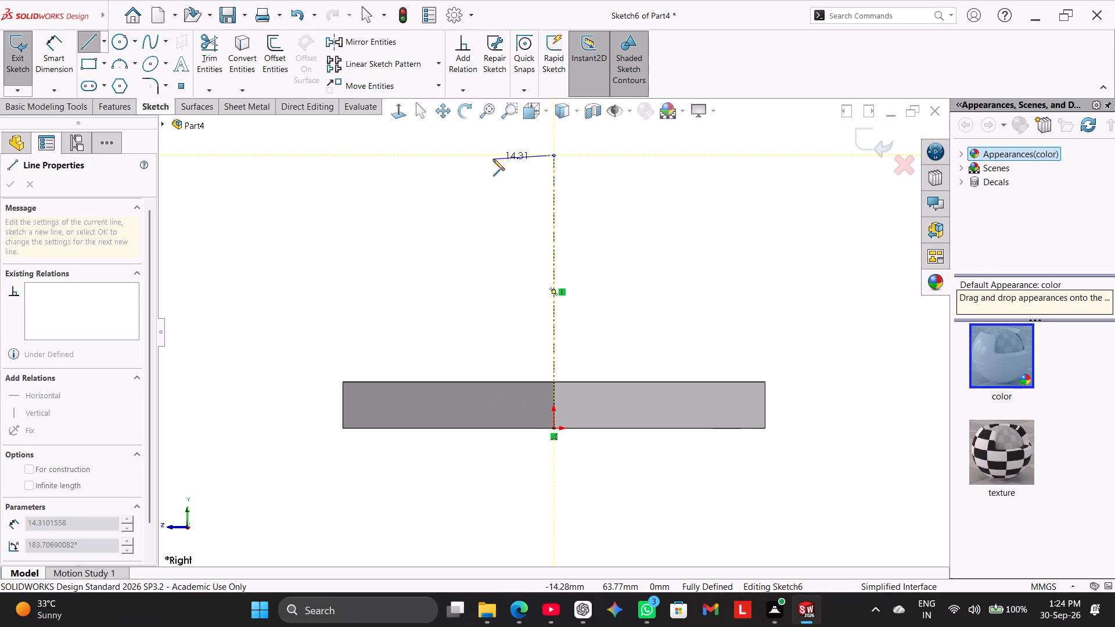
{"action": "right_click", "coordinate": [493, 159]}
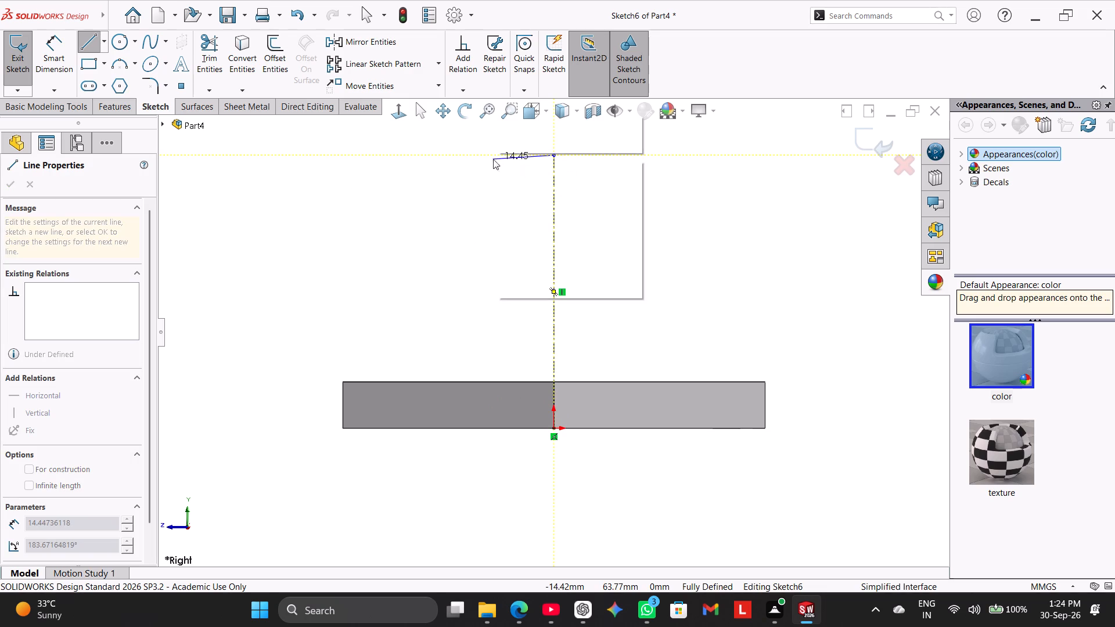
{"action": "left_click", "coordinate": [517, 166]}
Sketch a closed leaning arm profile from the plate's bottom edge to the centerline's top height, with an inward step about 39 mm up.
{"action": "left_click", "coordinate": [91, 35]}
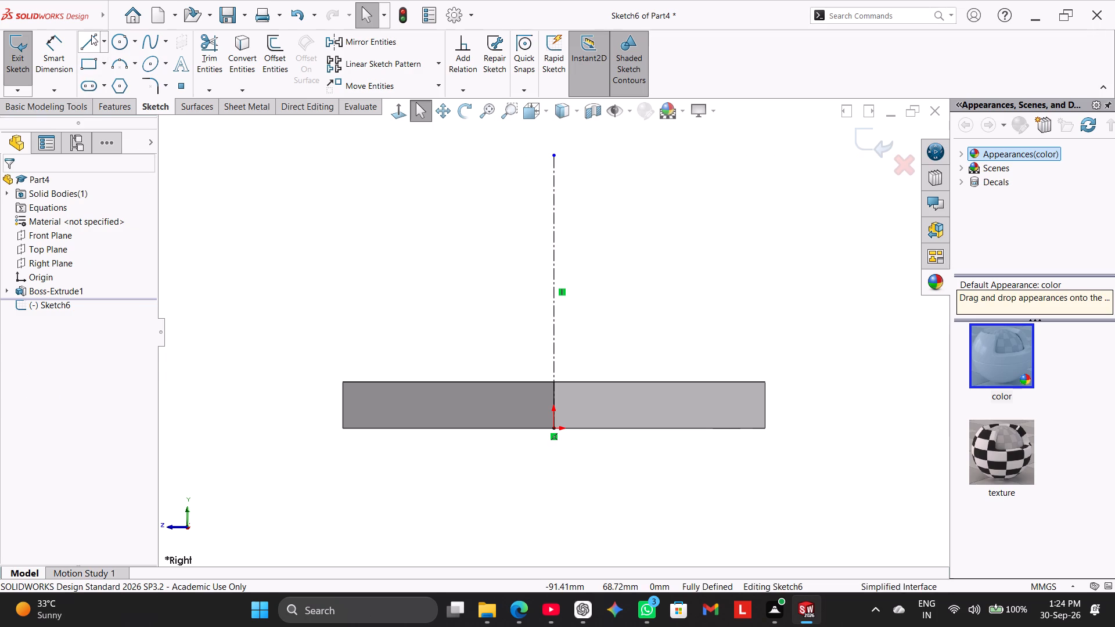
{"action": "left_click", "coordinate": [454, 157]}
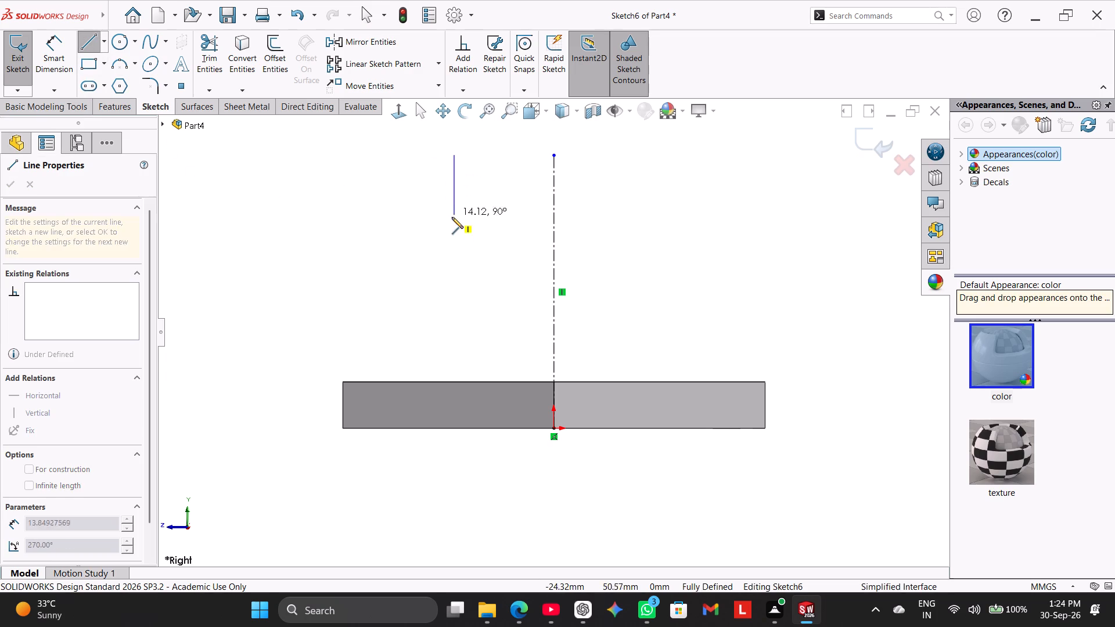
{"action": "left_click", "coordinate": [459, 265]}
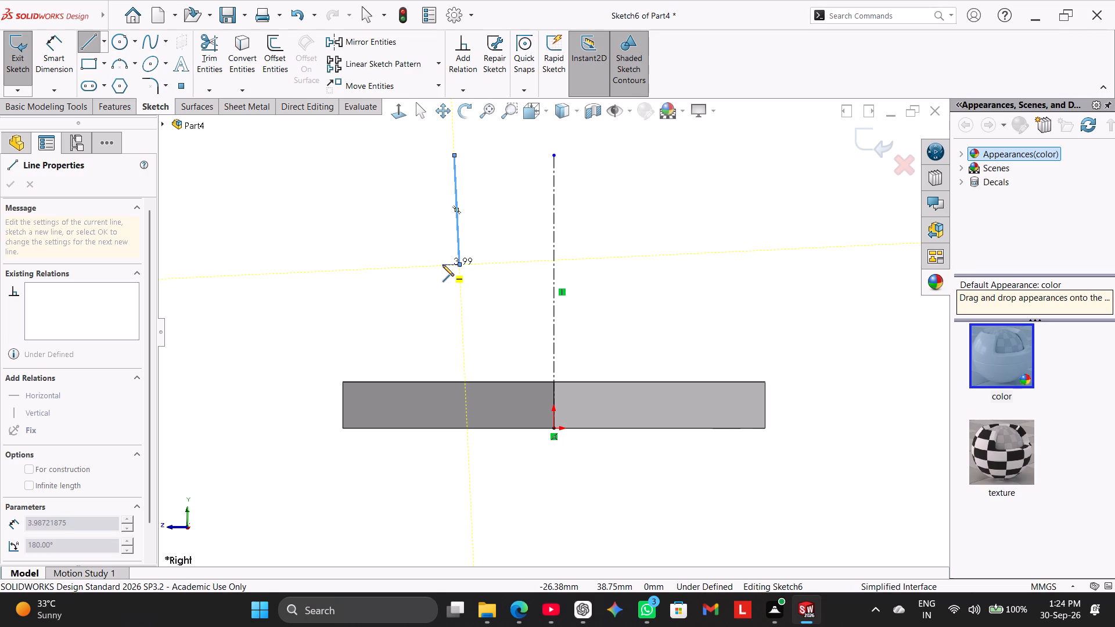
{"action": "left_click", "coordinate": [440, 265]}
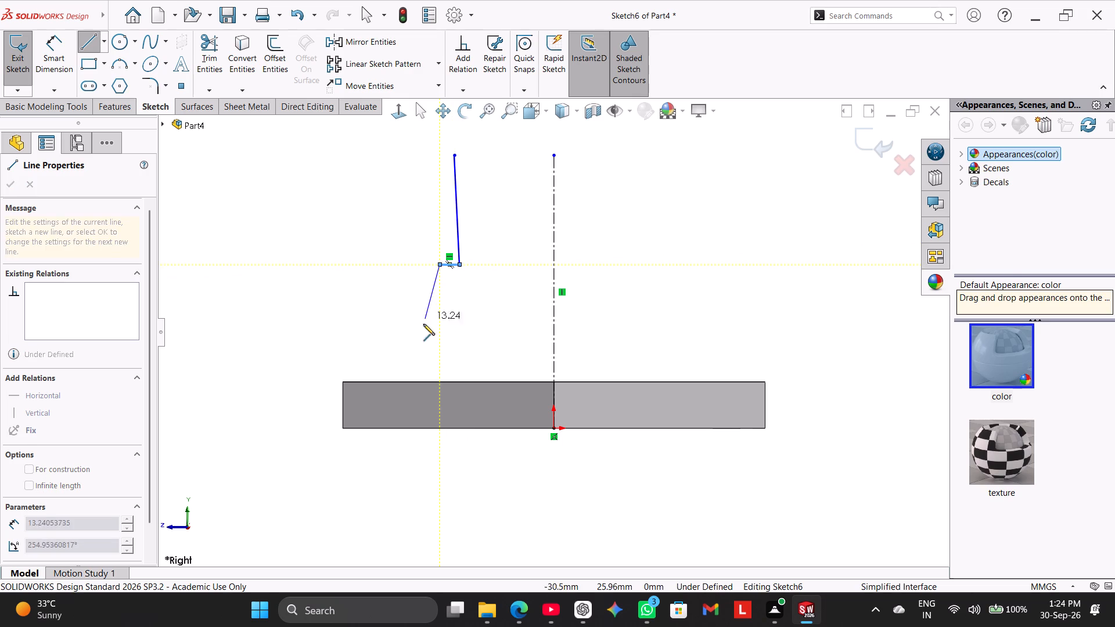
{"action": "left_click", "coordinate": [406, 427]}
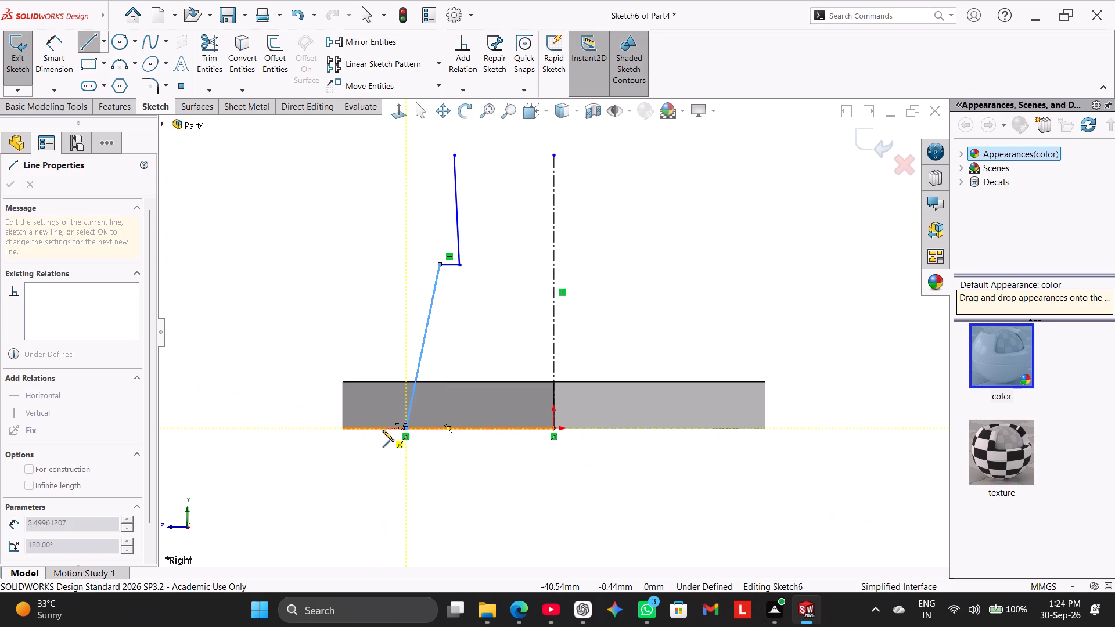
{"action": "left_click", "coordinate": [383, 430]}
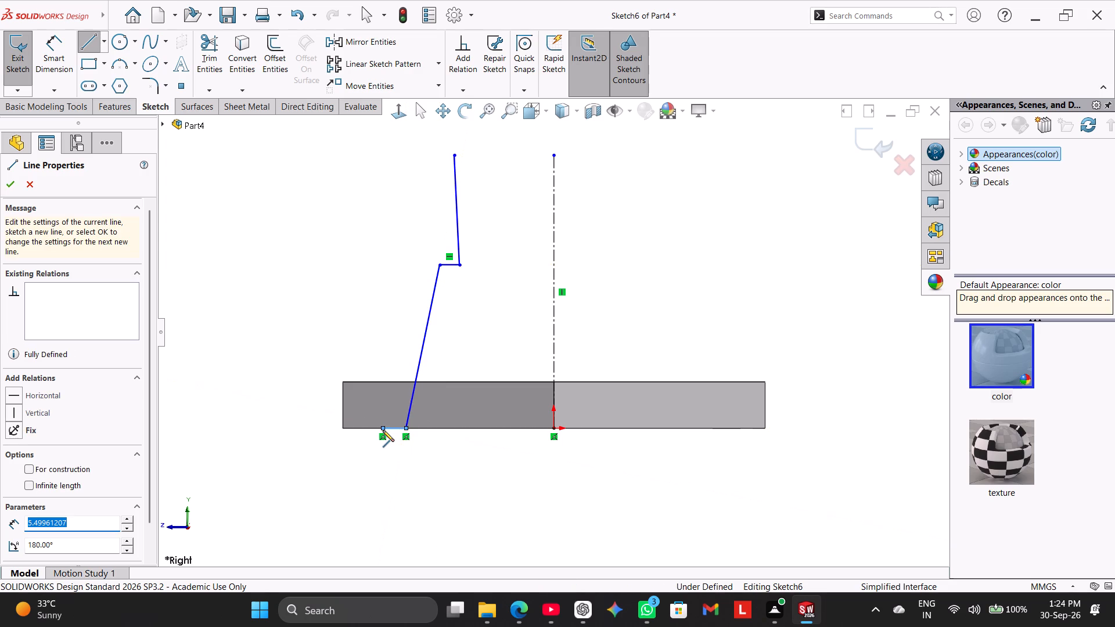
{"action": "left_click", "coordinate": [381, 383]}
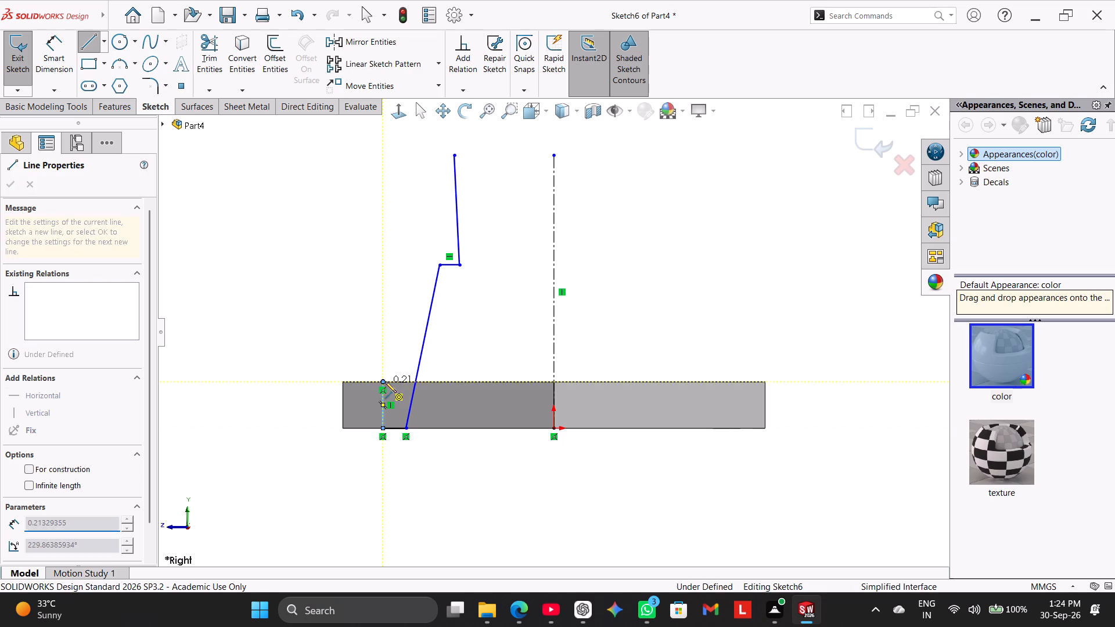
{"action": "left_click", "coordinate": [394, 380]}
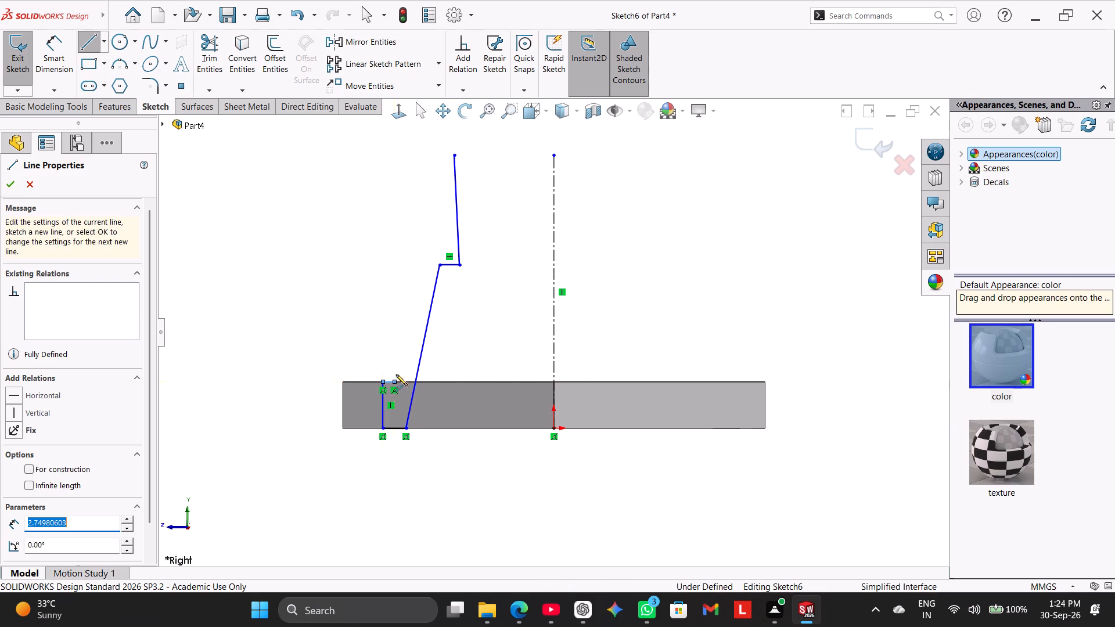
{"action": "left_click", "coordinate": [438, 153]}
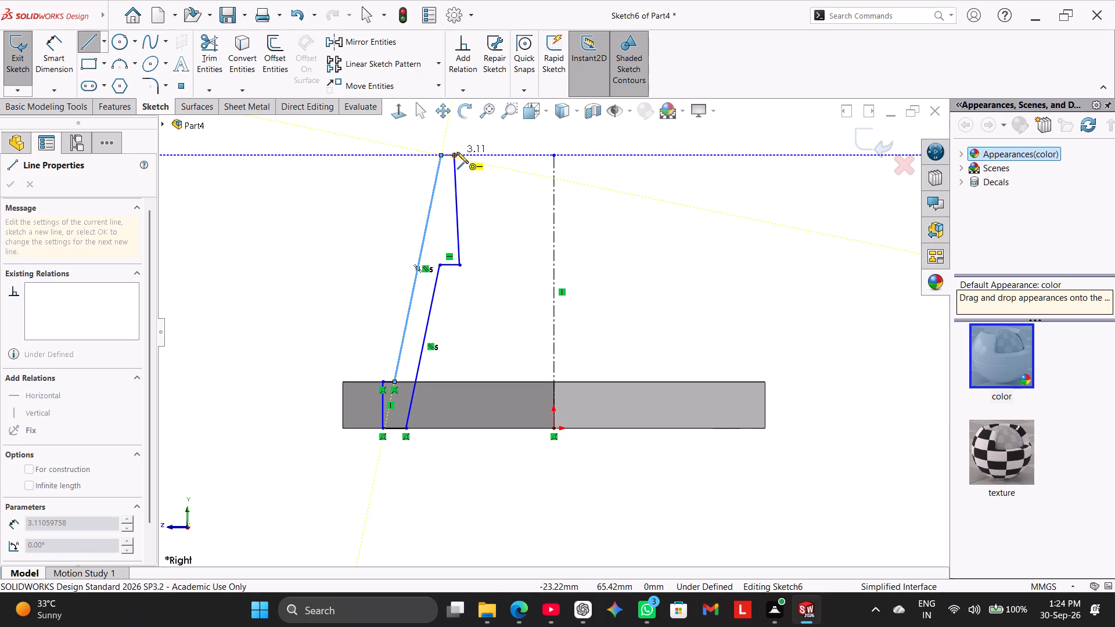
{"action": "left_click", "coordinate": [457, 152]}
{"action": "right_click", "coordinate": [319, 183]}
{"action": "left_click", "coordinate": [350, 191]}
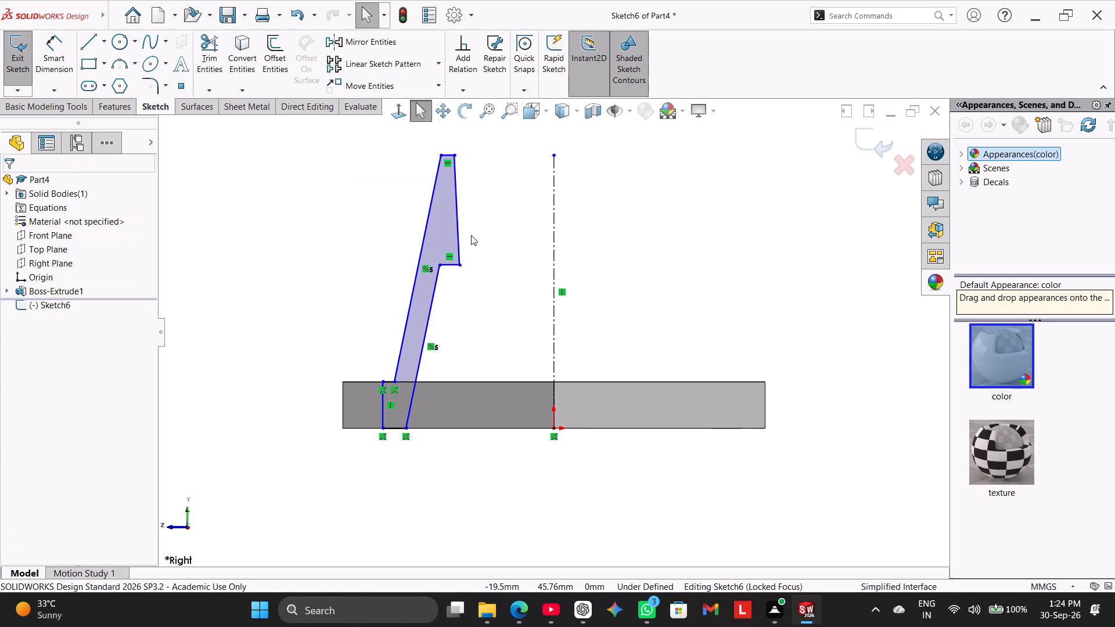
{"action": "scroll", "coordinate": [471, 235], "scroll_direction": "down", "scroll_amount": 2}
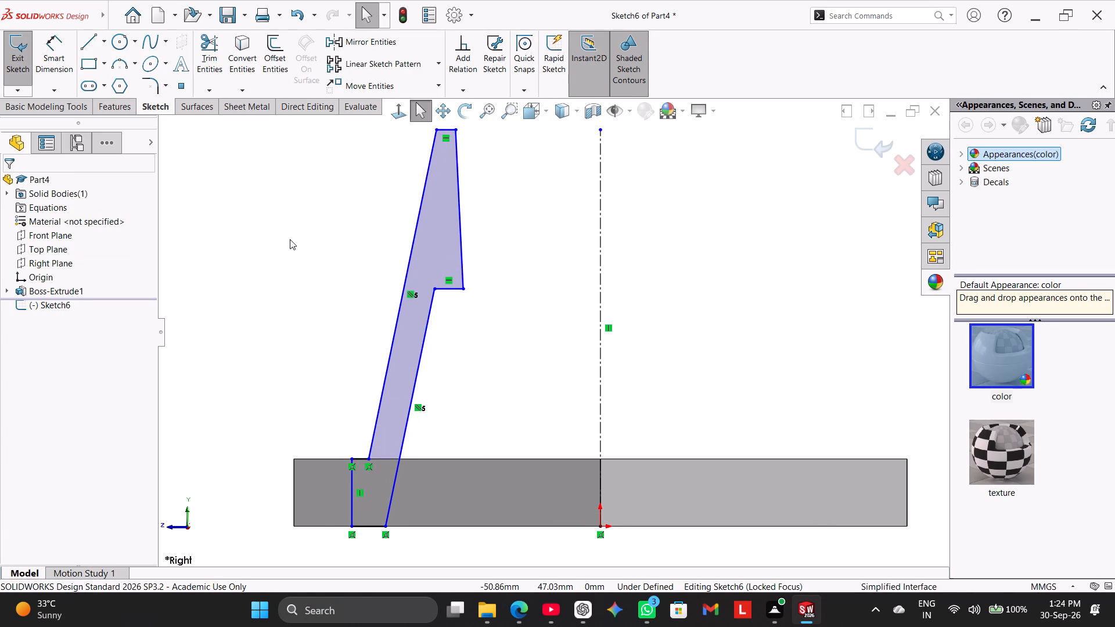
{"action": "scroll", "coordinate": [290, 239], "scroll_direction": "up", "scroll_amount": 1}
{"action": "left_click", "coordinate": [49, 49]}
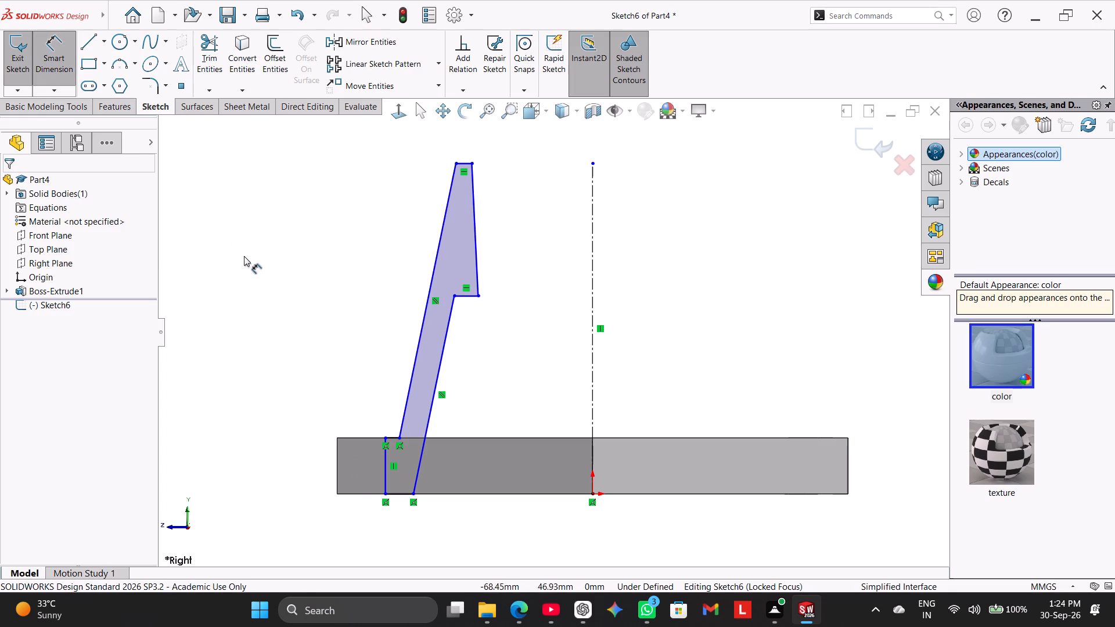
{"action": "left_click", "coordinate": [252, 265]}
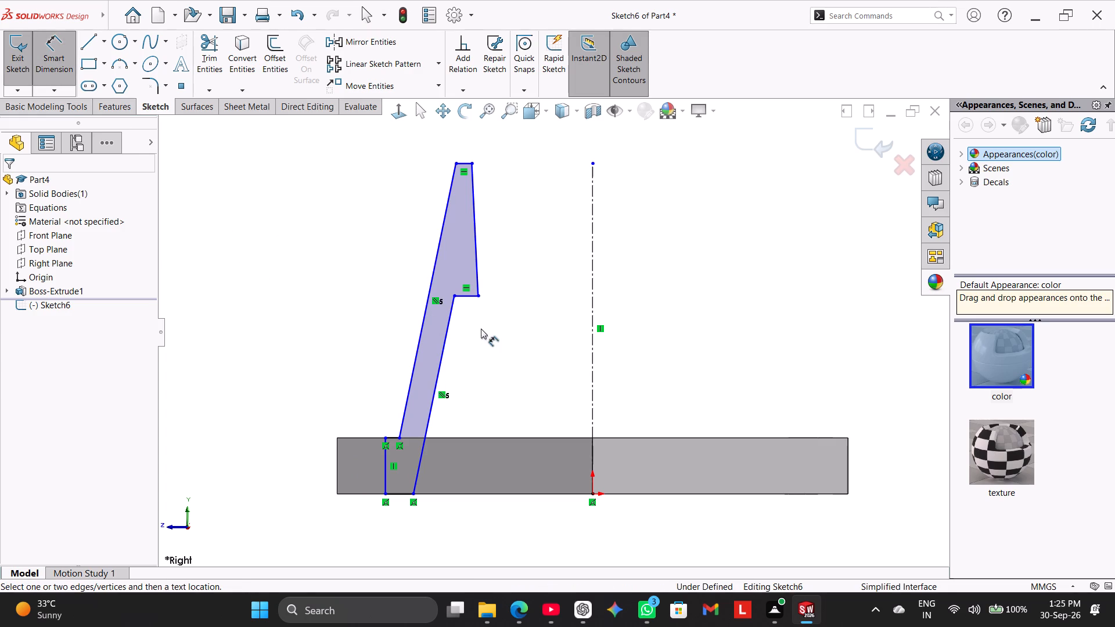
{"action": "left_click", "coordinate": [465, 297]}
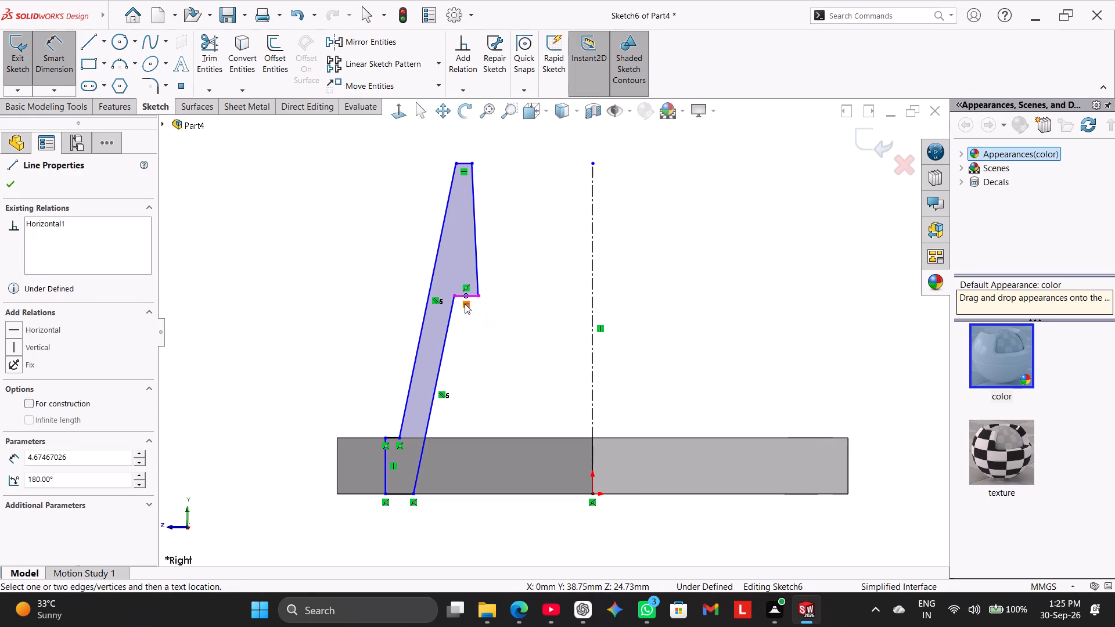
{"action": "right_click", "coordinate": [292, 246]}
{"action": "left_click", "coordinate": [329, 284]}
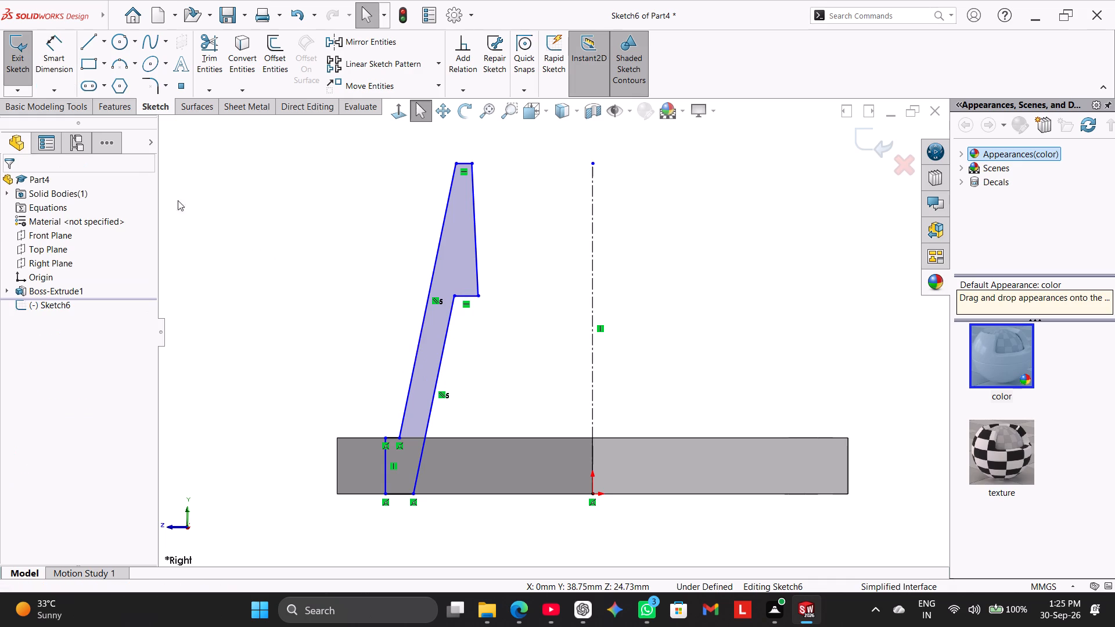
Dimension the height of the arm's inward step edge above the plate's bottom edge at 44.45 mm.
{"action": "left_click_drag", "start_coordinate": [46, 52], "coordinate": [63, 62]}
{"action": "scroll", "coordinate": [491, 337], "scroll_direction": "down", "scroll_amount": 2}
{"action": "left_click", "coordinate": [458, 276]}
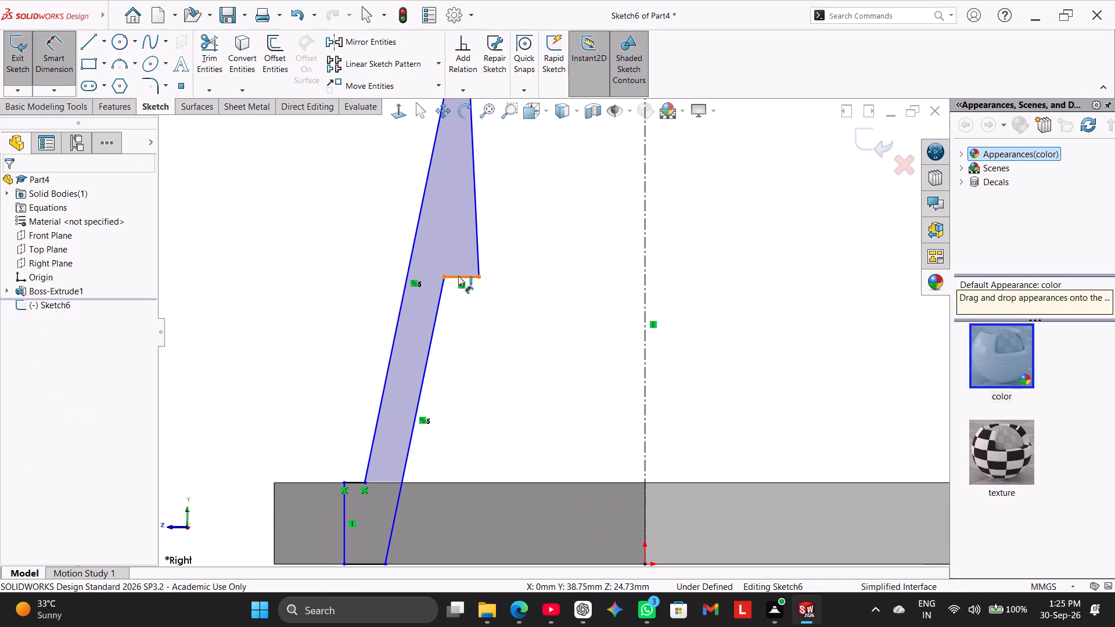
{"action": "scroll", "coordinate": [532, 460], "scroll_direction": "up", "scroll_amount": 3}
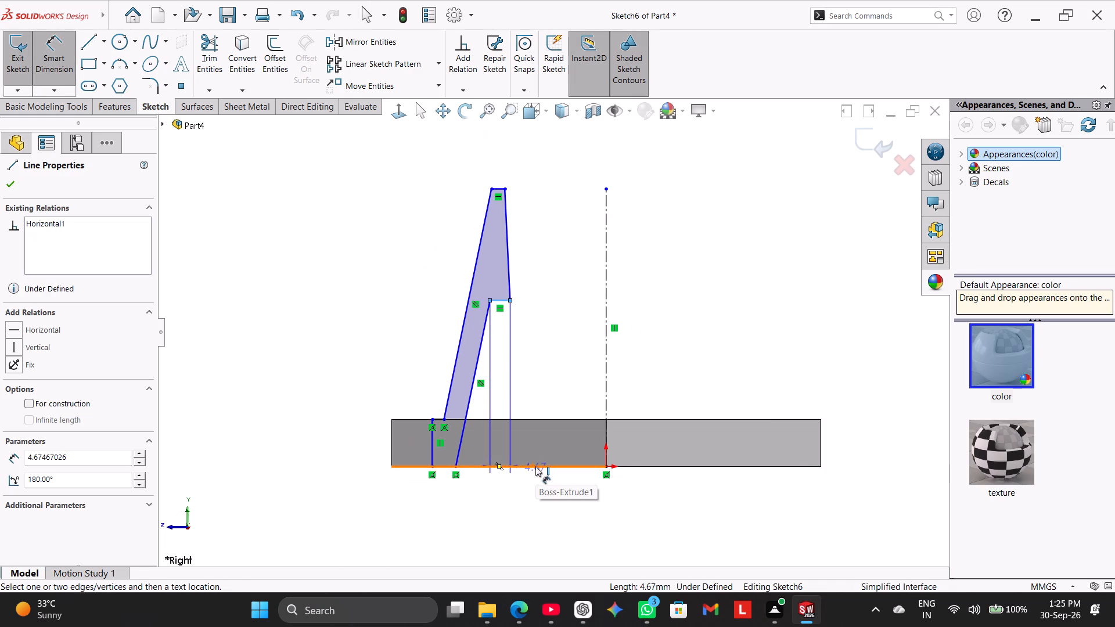
{"action": "left_click", "coordinate": [535, 466]}
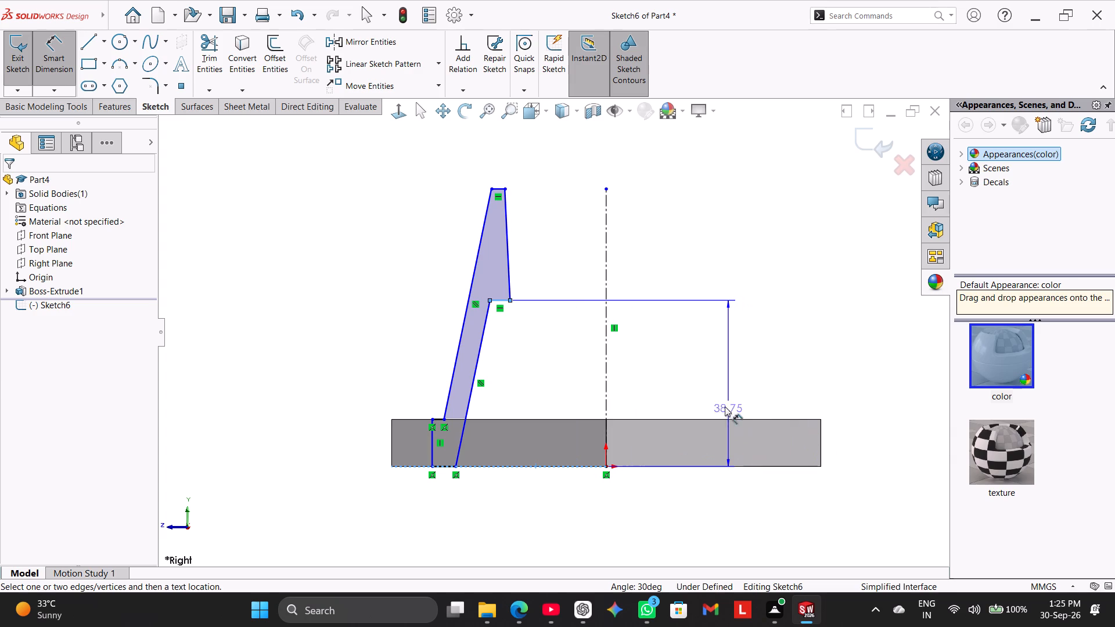
{"action": "left_click", "coordinate": [692, 385]}
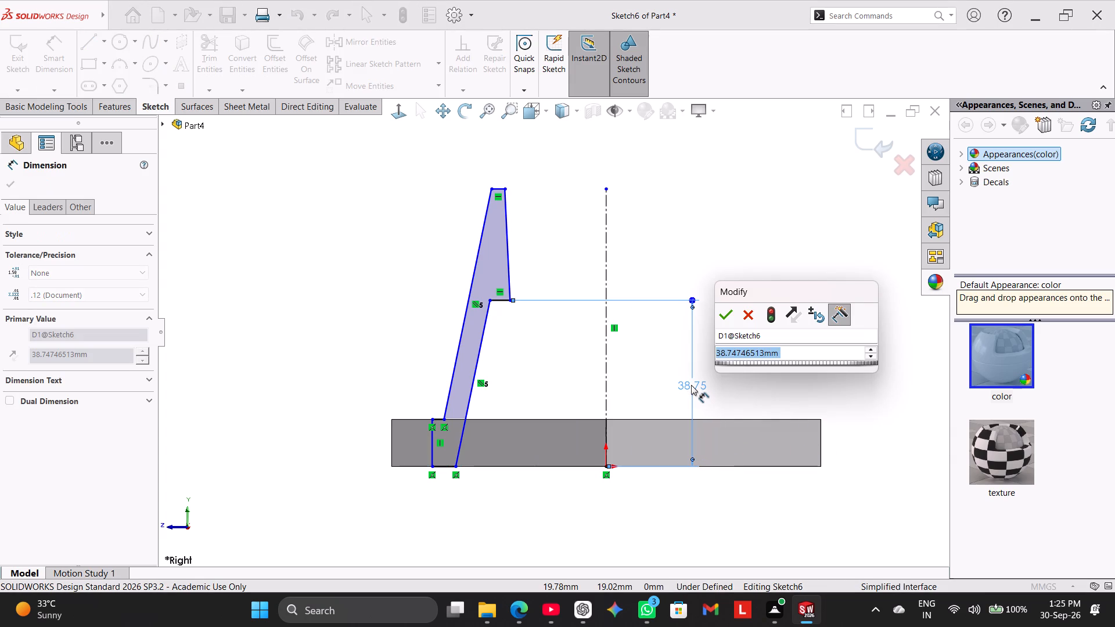
{"action": "type", "text": "44"}
{"action": "type", "text": ".45"}
{"action": "key", "text": "Return"}
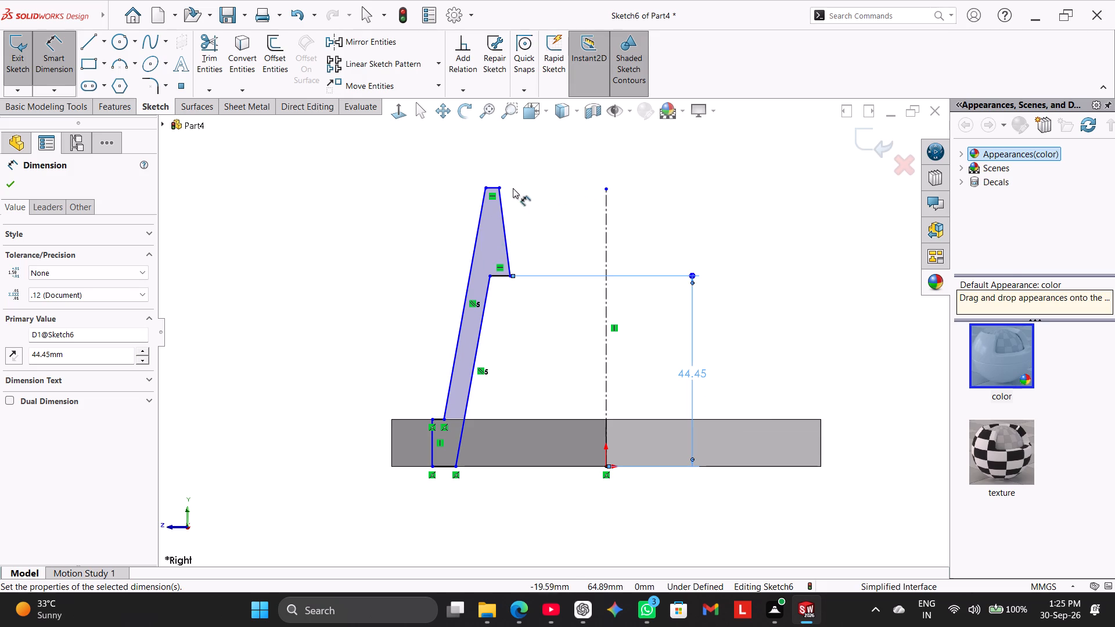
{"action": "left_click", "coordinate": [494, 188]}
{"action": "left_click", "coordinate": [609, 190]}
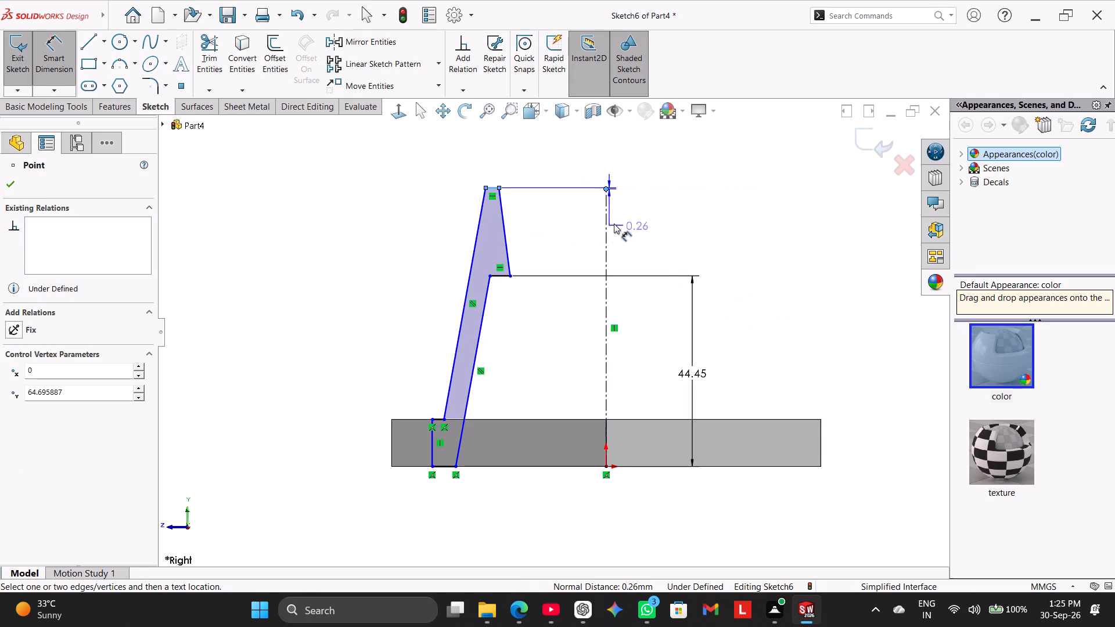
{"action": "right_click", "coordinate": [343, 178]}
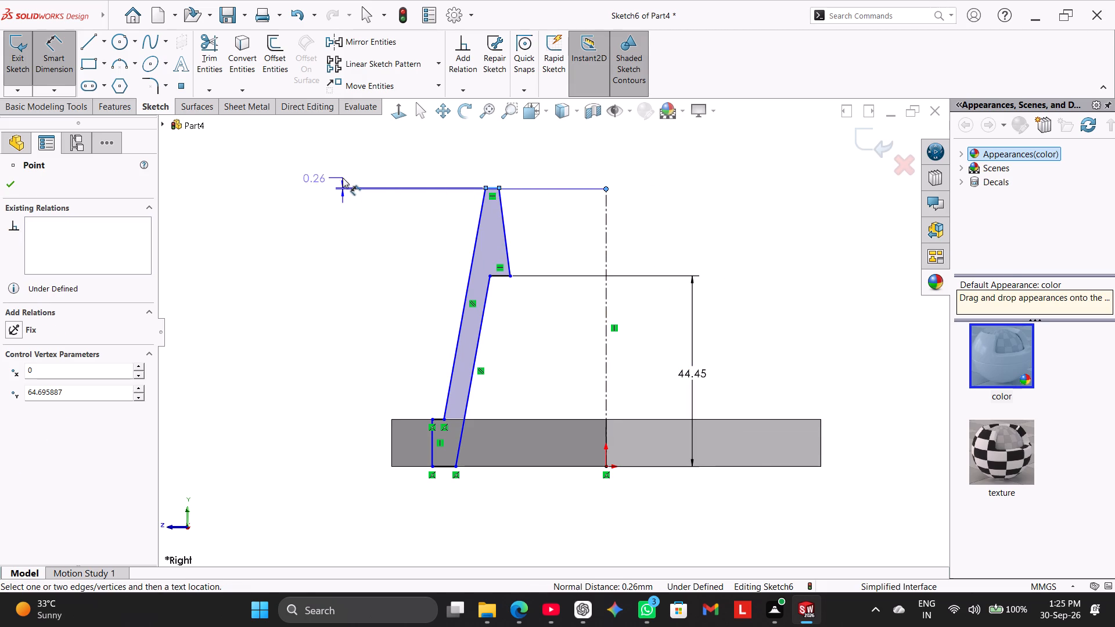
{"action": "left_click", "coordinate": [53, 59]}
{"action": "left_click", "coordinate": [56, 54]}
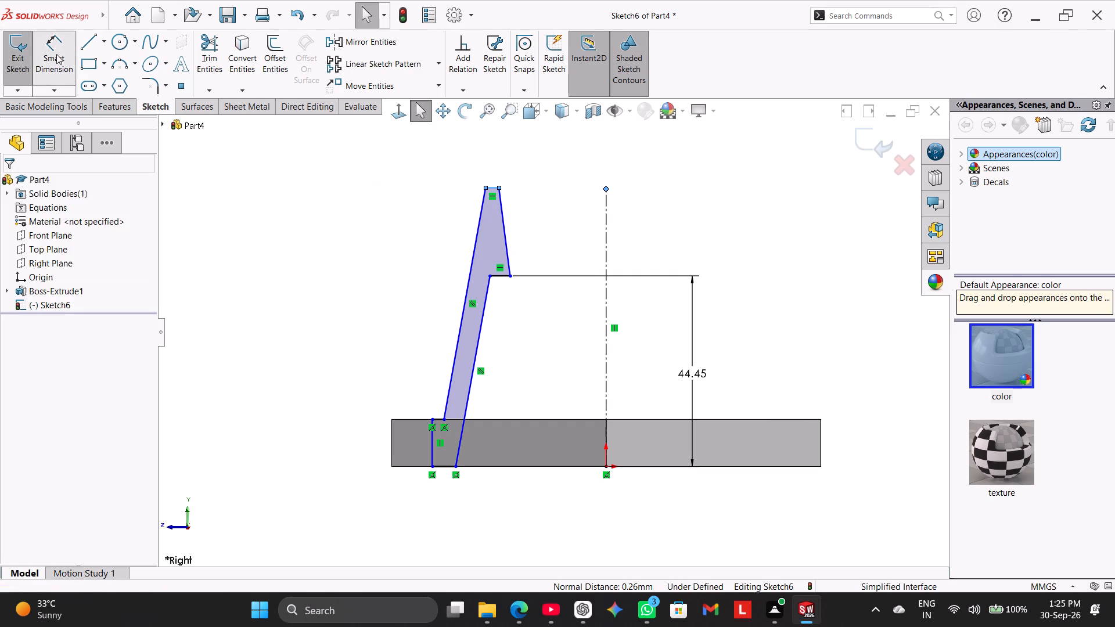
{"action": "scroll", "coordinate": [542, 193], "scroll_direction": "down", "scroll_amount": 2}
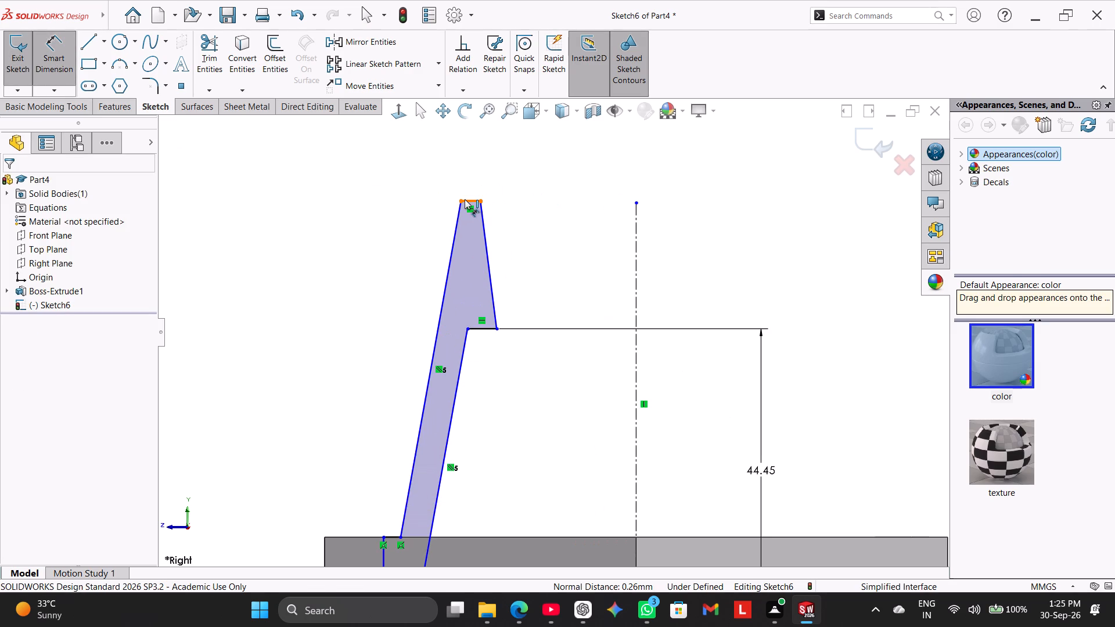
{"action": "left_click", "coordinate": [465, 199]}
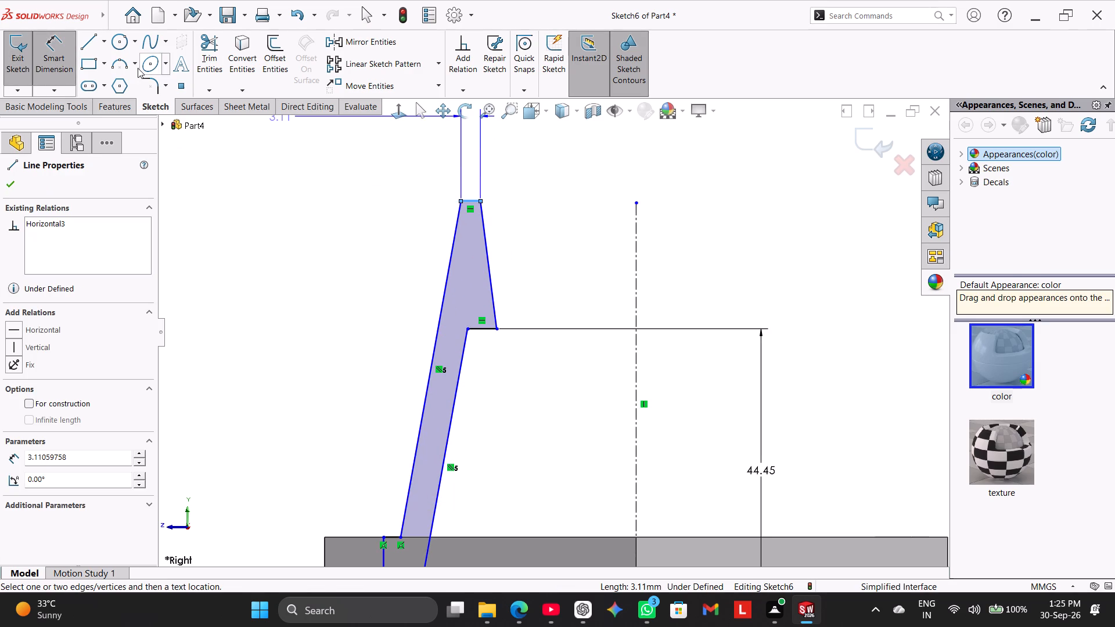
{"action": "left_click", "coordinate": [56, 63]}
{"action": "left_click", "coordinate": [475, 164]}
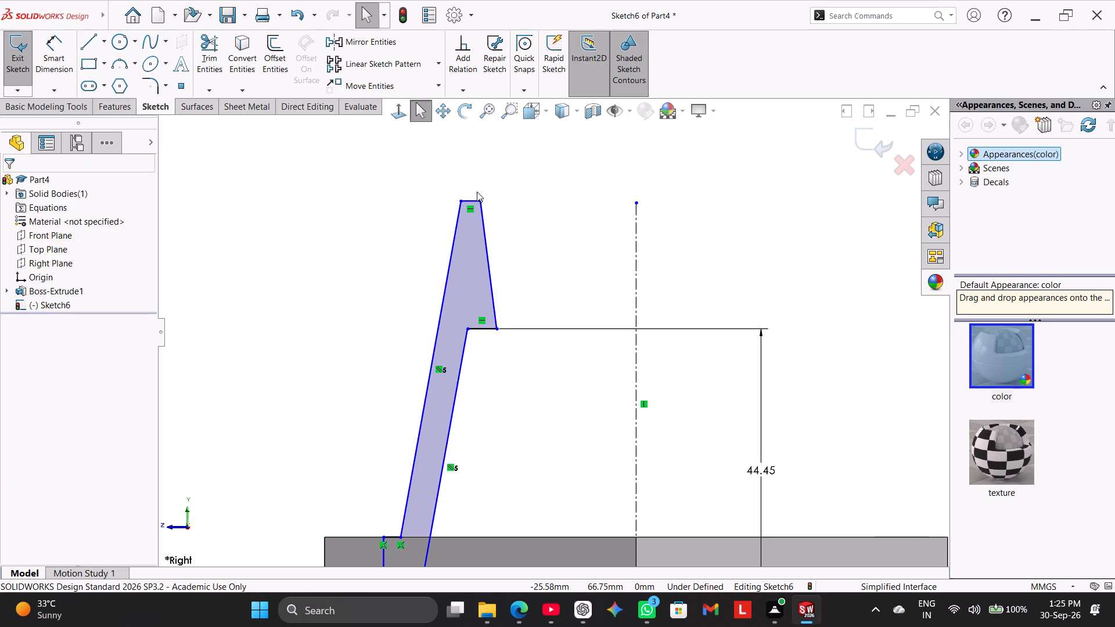
Add a coincident relation between the arm's top edge and the vertical centerline's upper endpoint.
{"action": "left_click", "coordinate": [473, 200], "text": "ctrl"}
{"action": "left_click", "coordinate": [636, 201], "text": "ctrl"}
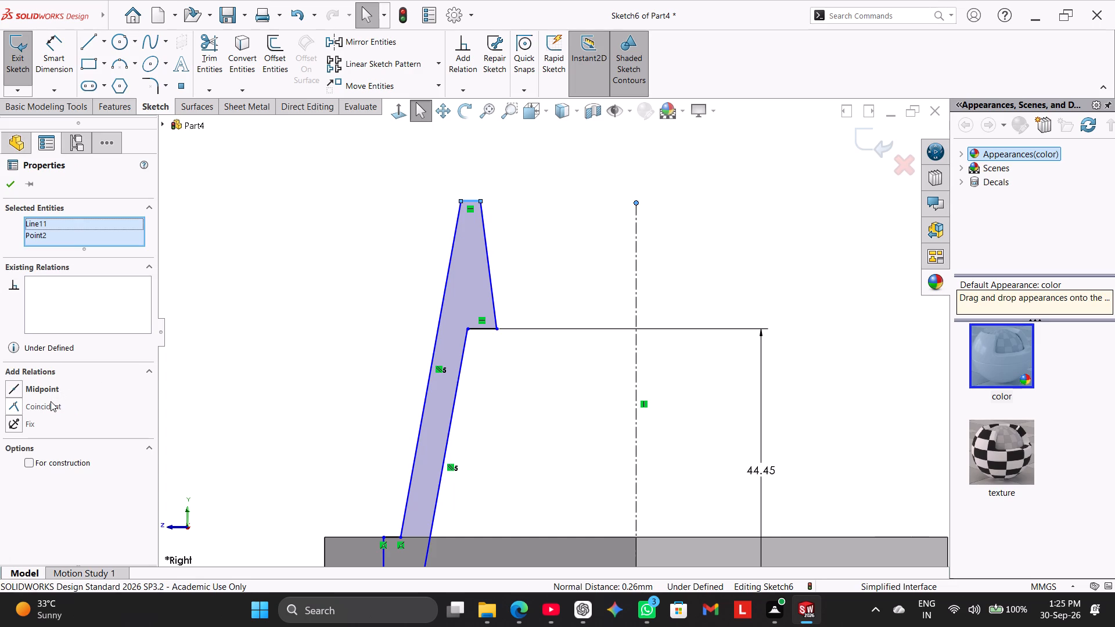
{"action": "left_click", "coordinate": [51, 402]}
{"action": "left_click", "coordinate": [285, 302]}
{"action": "scroll", "coordinate": [357, 291], "scroll_direction": "up", "scroll_amount": 1}
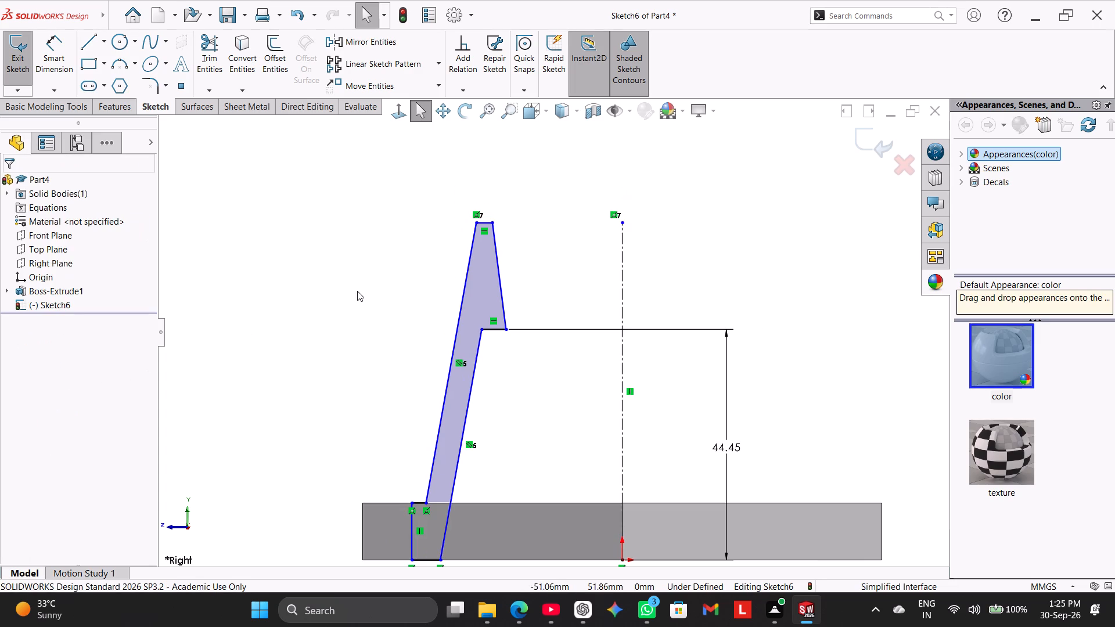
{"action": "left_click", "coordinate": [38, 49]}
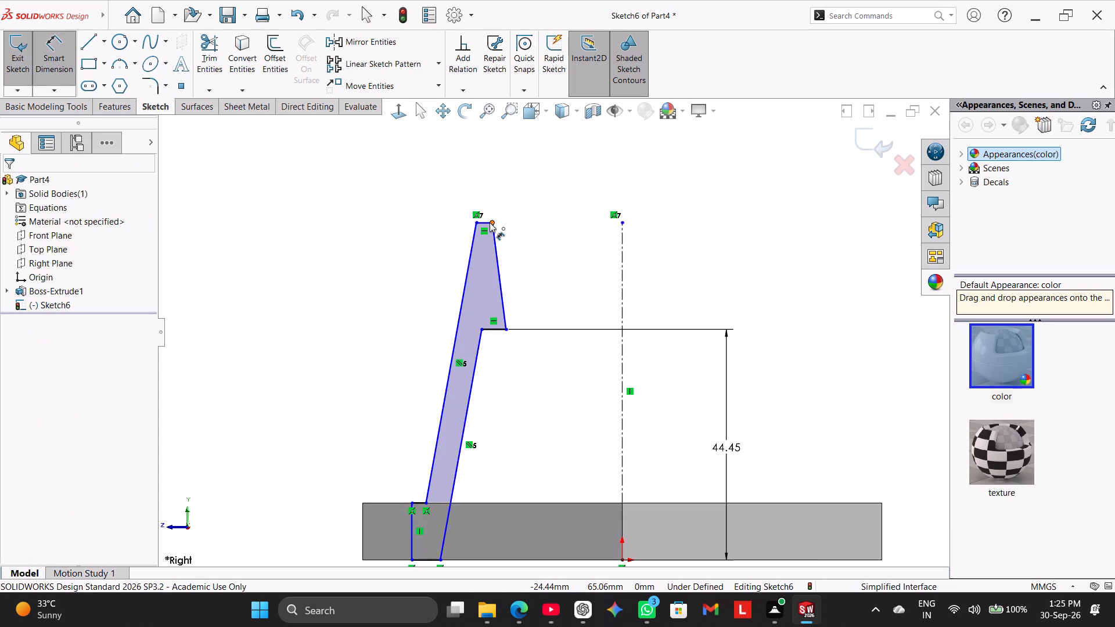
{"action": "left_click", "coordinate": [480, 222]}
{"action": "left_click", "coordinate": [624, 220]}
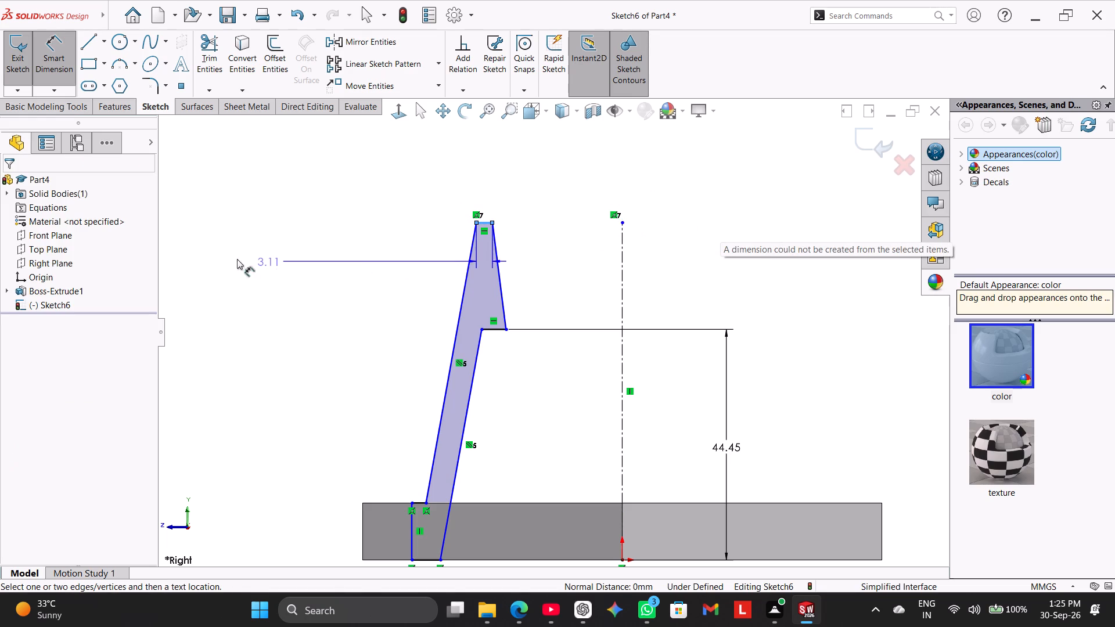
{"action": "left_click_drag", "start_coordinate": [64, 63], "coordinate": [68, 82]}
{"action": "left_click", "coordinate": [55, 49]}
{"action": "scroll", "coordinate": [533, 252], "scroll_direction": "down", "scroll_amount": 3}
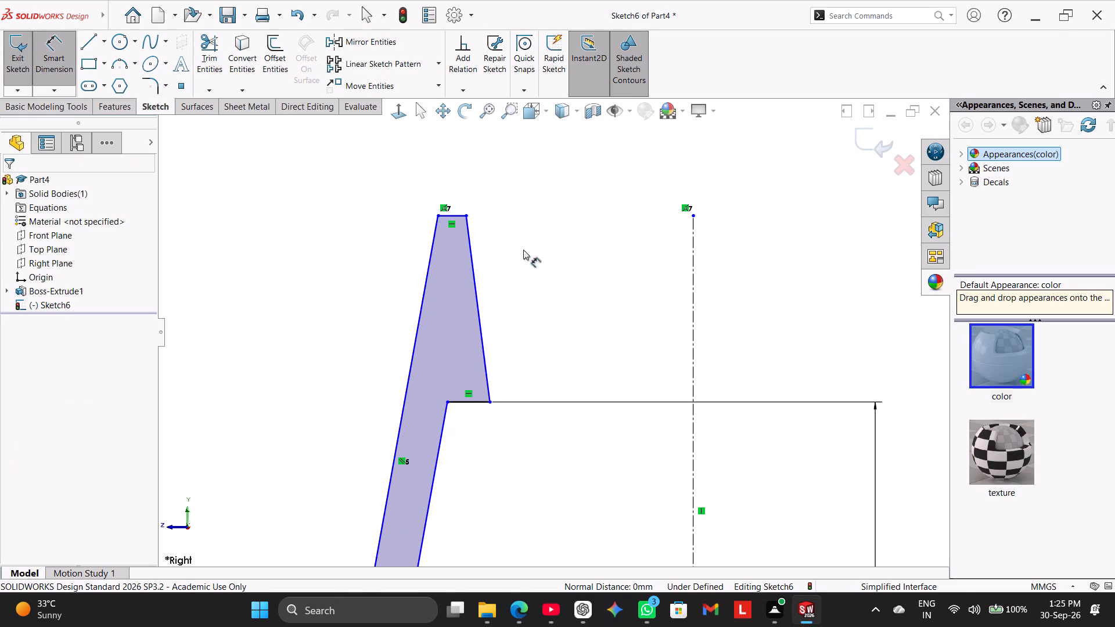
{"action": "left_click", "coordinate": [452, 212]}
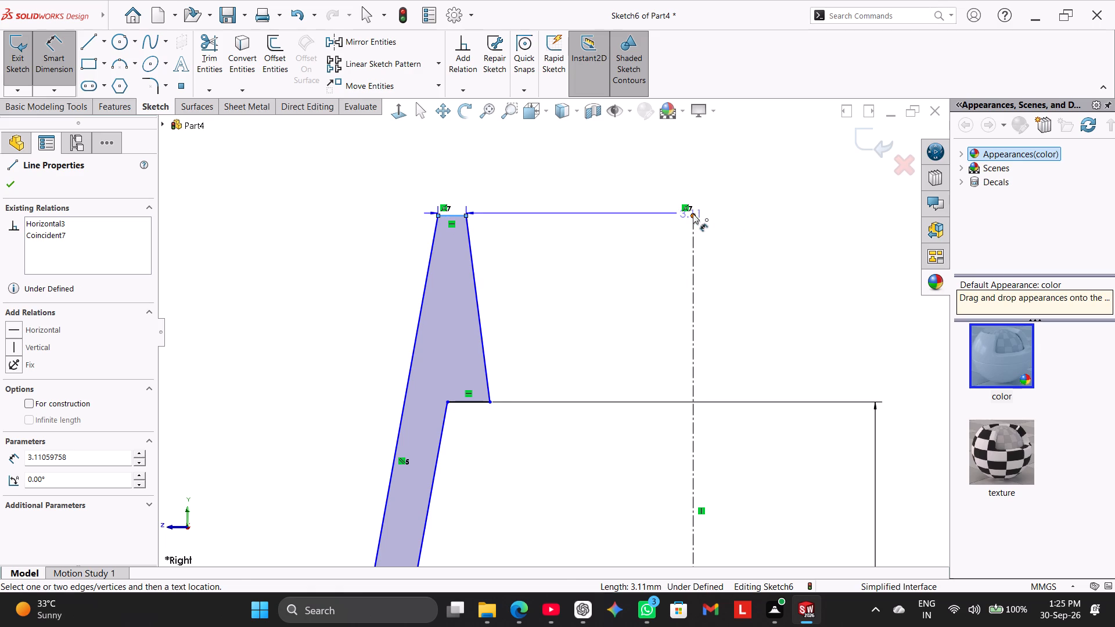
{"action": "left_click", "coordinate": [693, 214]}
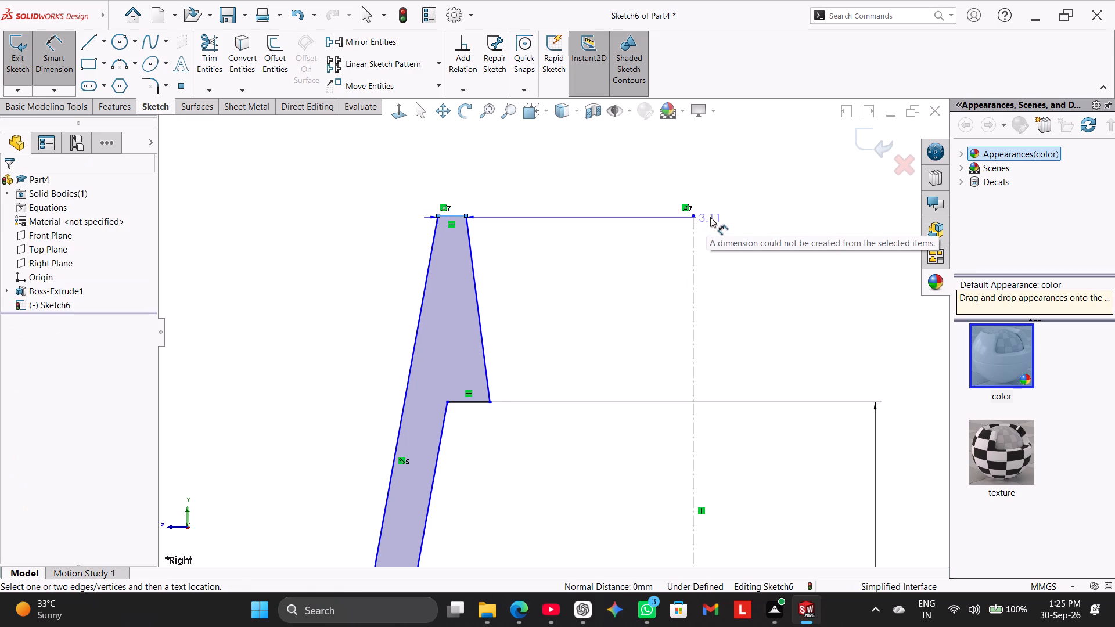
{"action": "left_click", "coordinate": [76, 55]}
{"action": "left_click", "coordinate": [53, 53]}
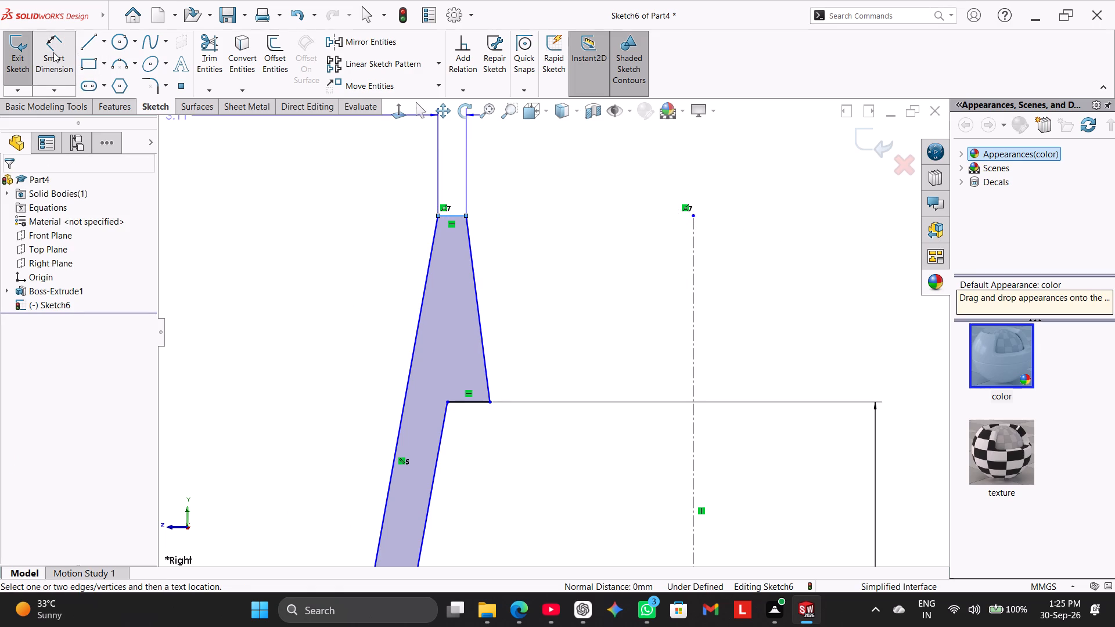
Dimension the vertical centerline's length at 86 mm.
{"action": "left_click", "coordinate": [63, 71]}
{"action": "scroll", "coordinate": [582, 359], "scroll_direction": "up", "scroll_amount": 2}
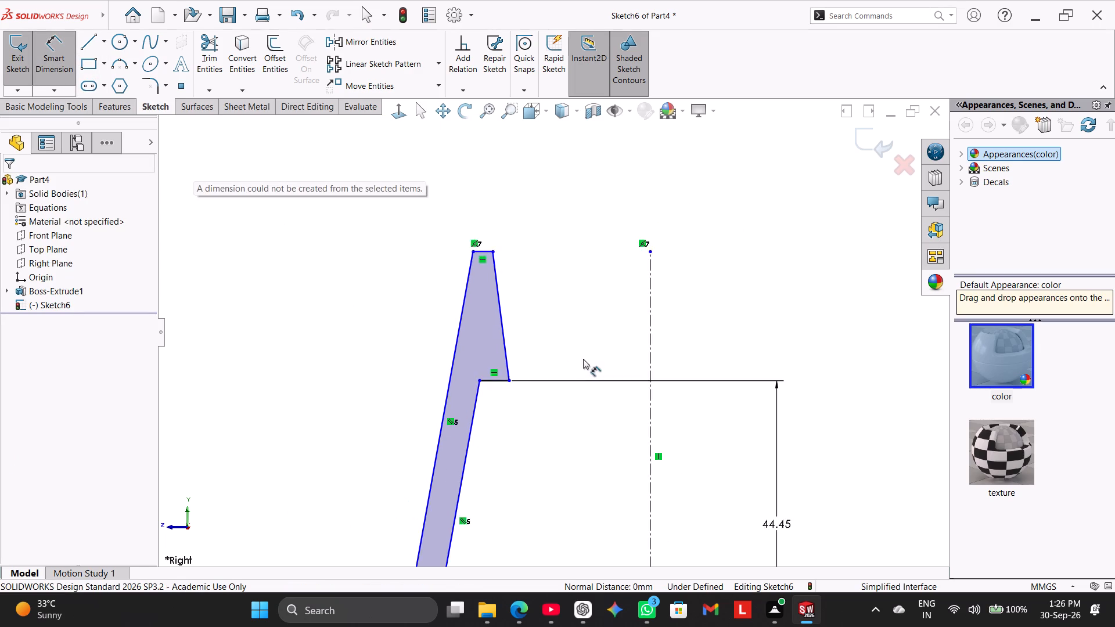
{"action": "scroll", "coordinate": [583, 359], "scroll_direction": "up", "scroll_amount": 2}
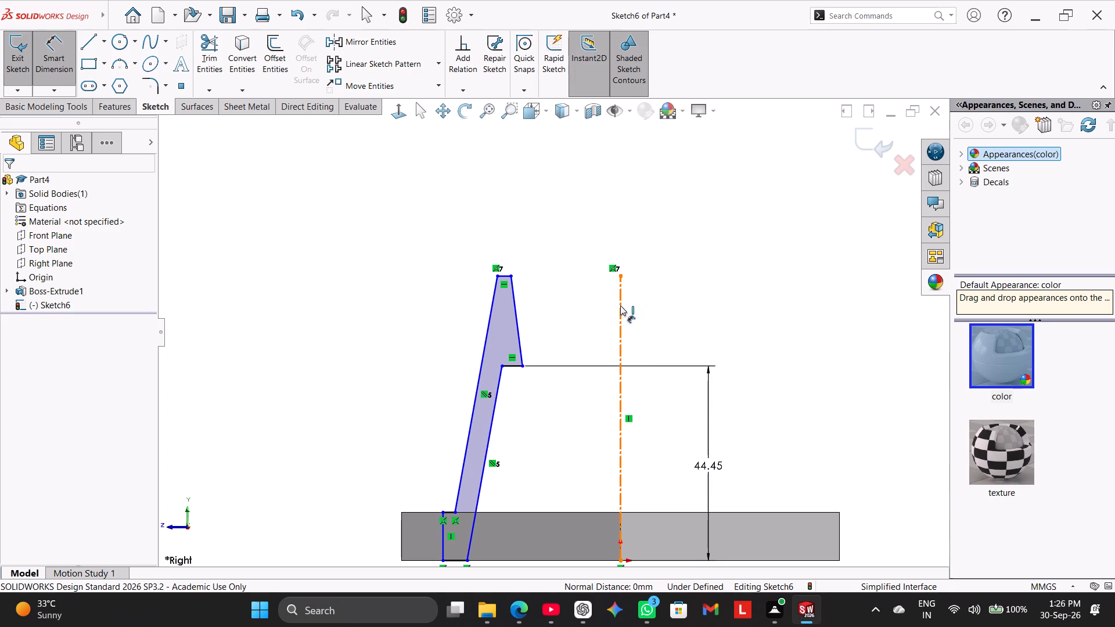
{"action": "left_click", "coordinate": [620, 305]}
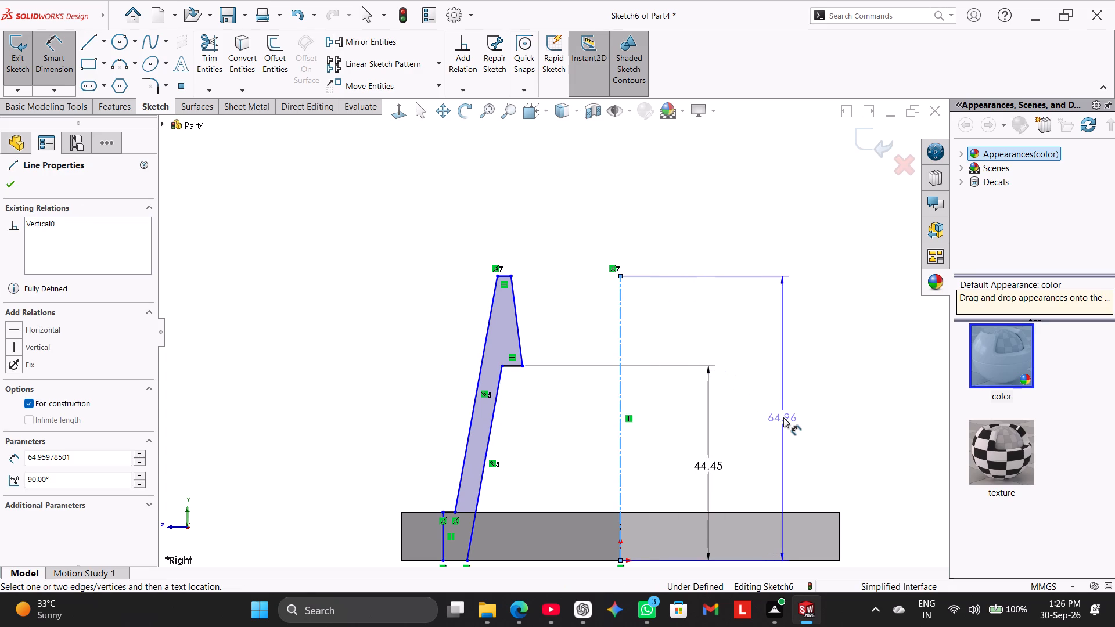
{"action": "left_click", "coordinate": [877, 416]}
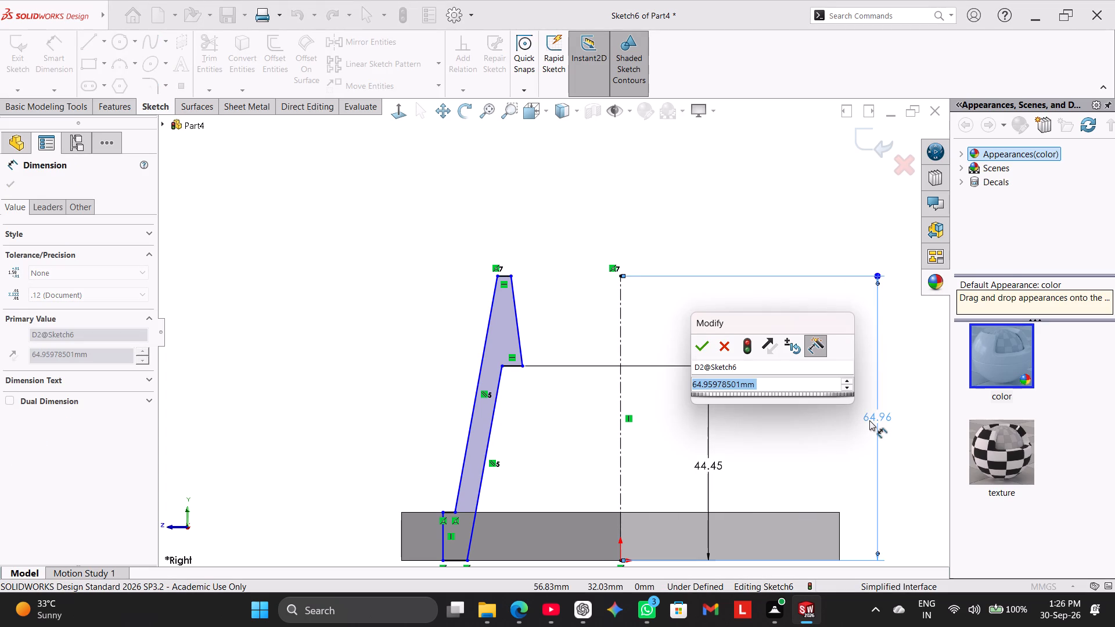
{"action": "key", "text": "8"}
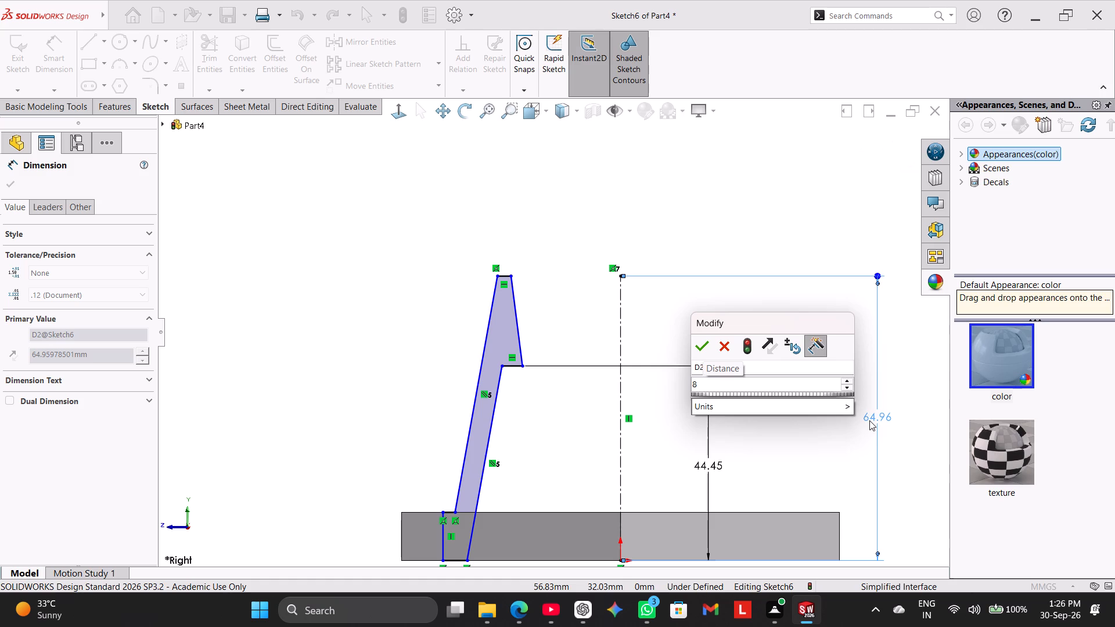
{"action": "key", "text": "6"}
{"action": "key", "text": "Return"}
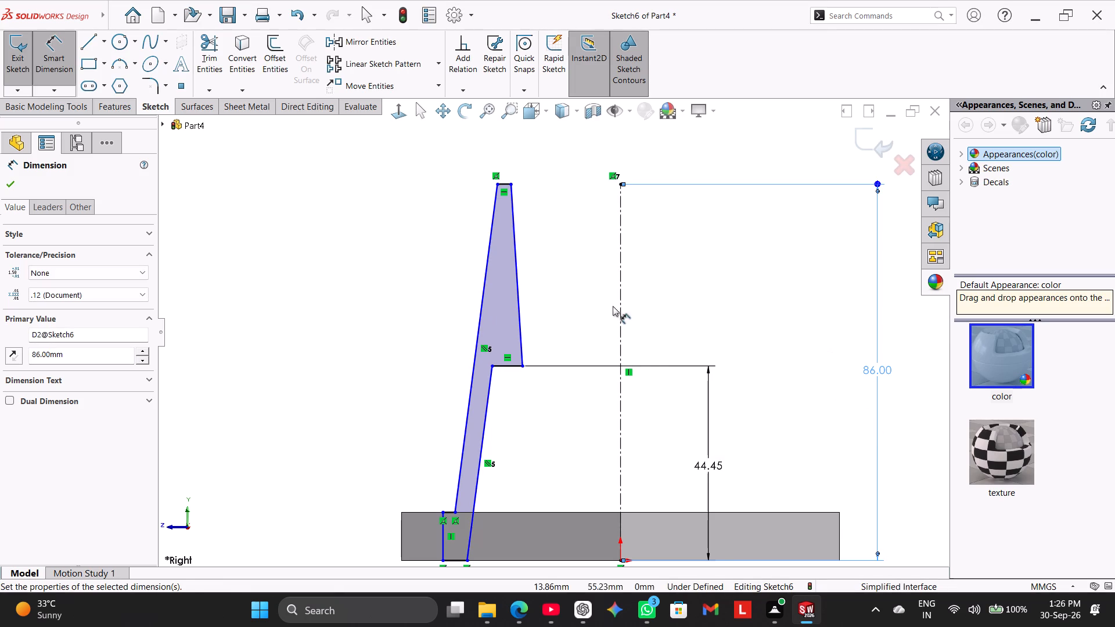
{"action": "right_click", "coordinate": [337, 231]}
{"action": "left_click", "coordinate": [436, 272]}
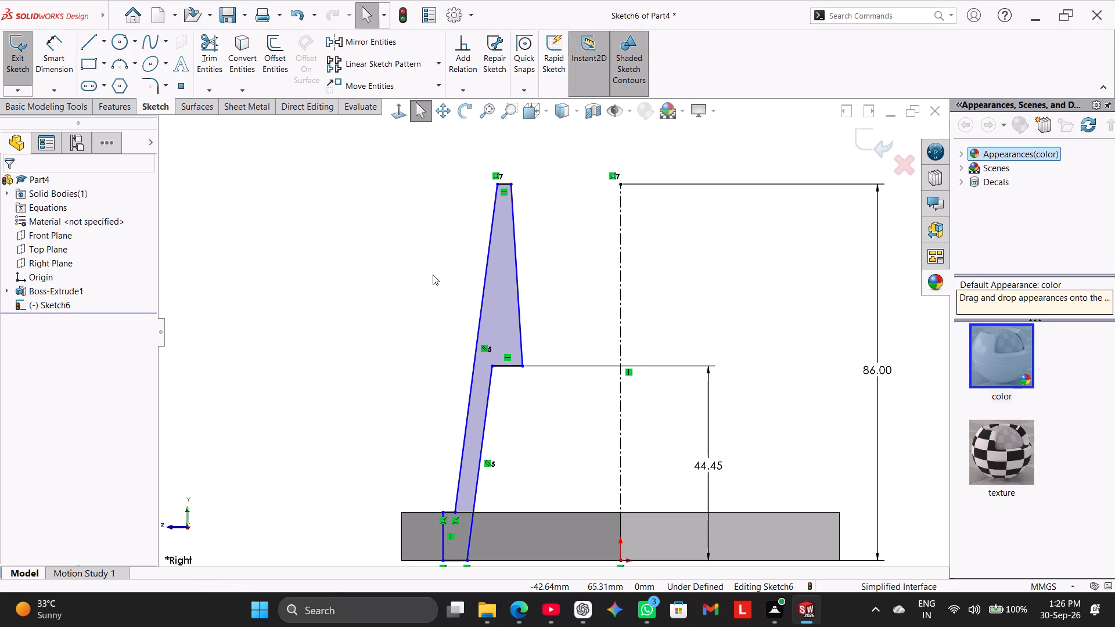
Add a vertical relation to the arm's upper inner edge, above the inward step.
{"action": "right_click", "coordinate": [513, 241]}
{"action": "left_click", "coordinate": [547, 207]}
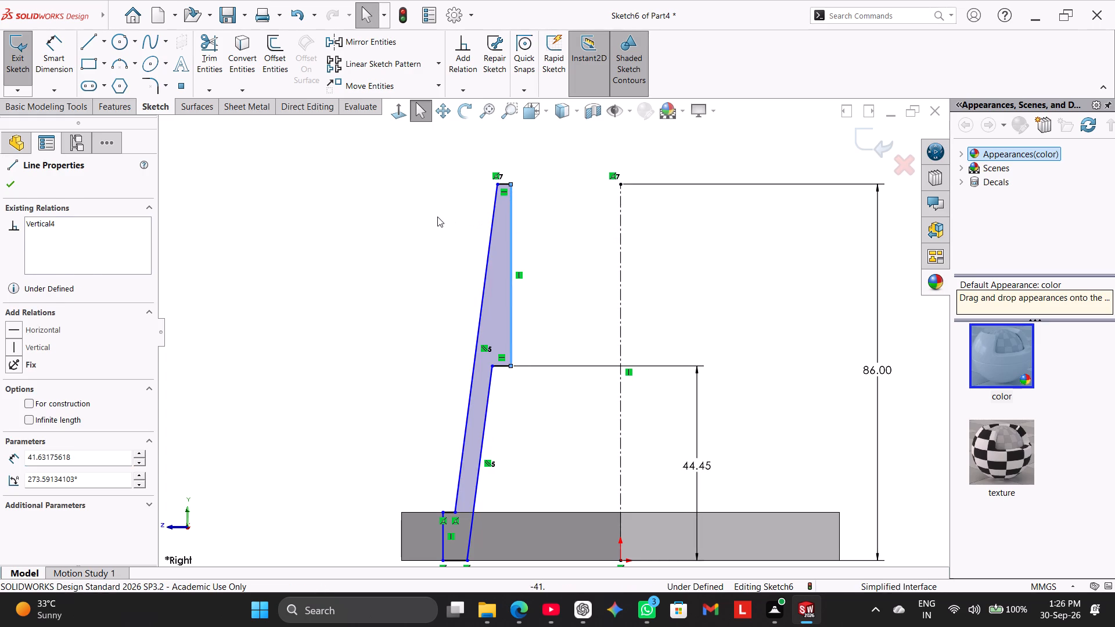
{"action": "left_click", "coordinate": [437, 215]}
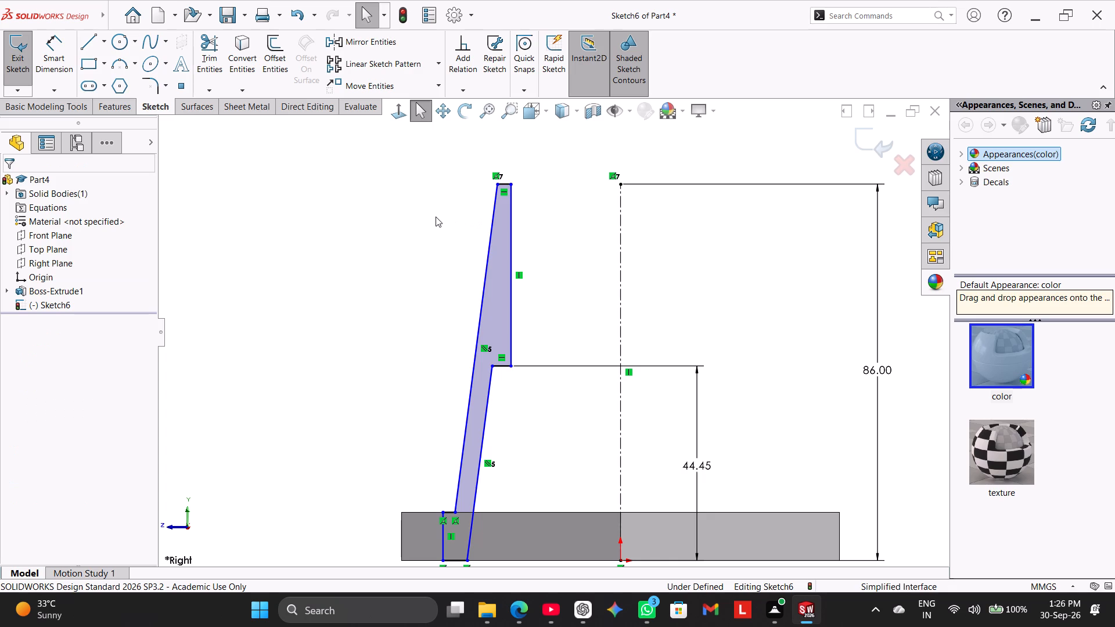
Add a doubled dimension of 36 mm across the centerline from the arm's vertical inner edge.
{"action": "left_click", "coordinate": [54, 59]}
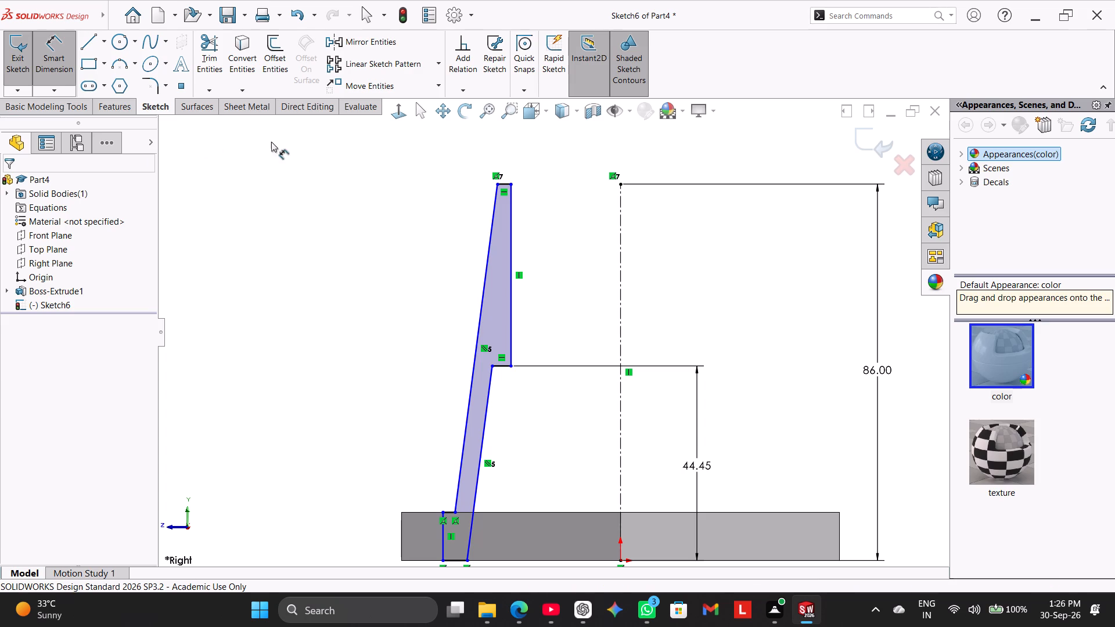
{"action": "left_click", "coordinate": [510, 250]}
{"action": "left_click", "coordinate": [621, 265]}
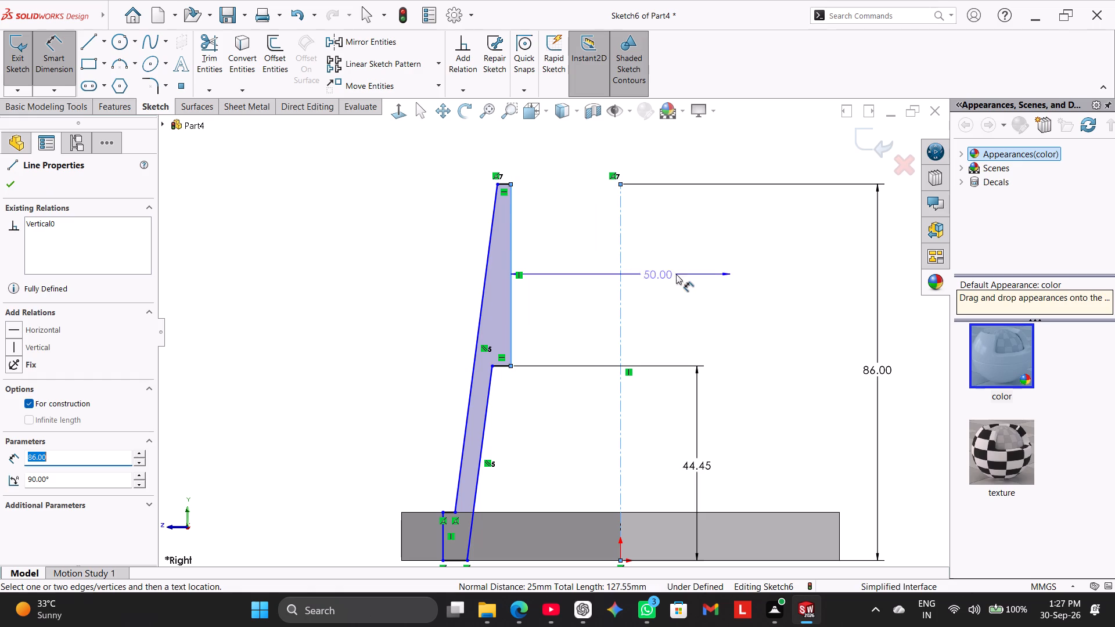
{"action": "left_click", "coordinate": [696, 274]}
{"action": "type", "text": "36"}
{"action": "key", "text": "Return"}
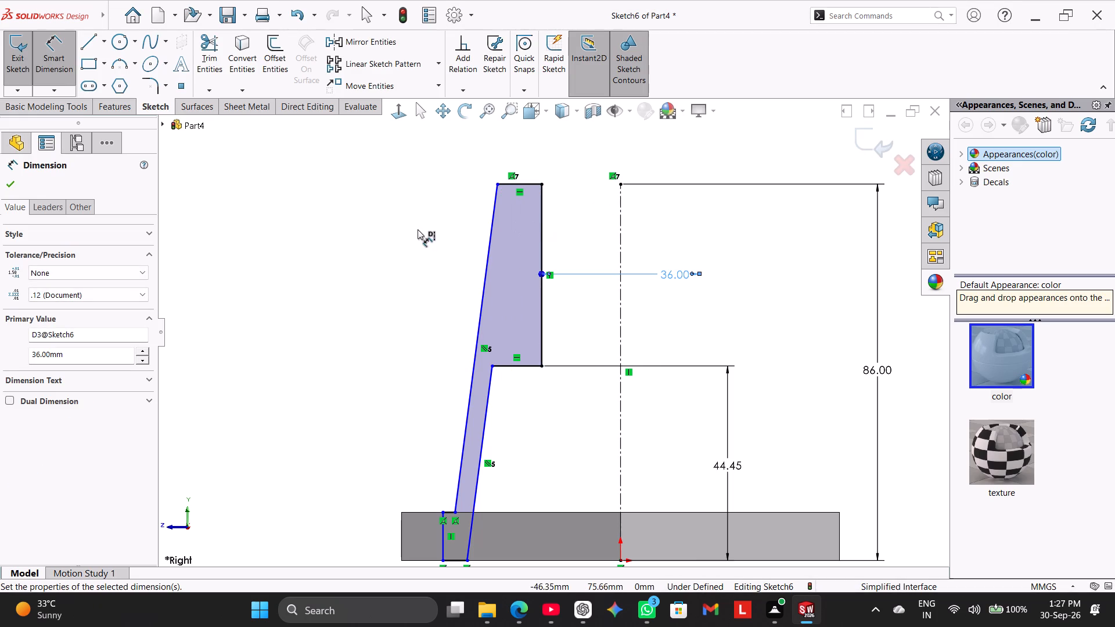
{"action": "right_click", "coordinate": [372, 215]}
{"action": "left_click", "coordinate": [339, 229]}
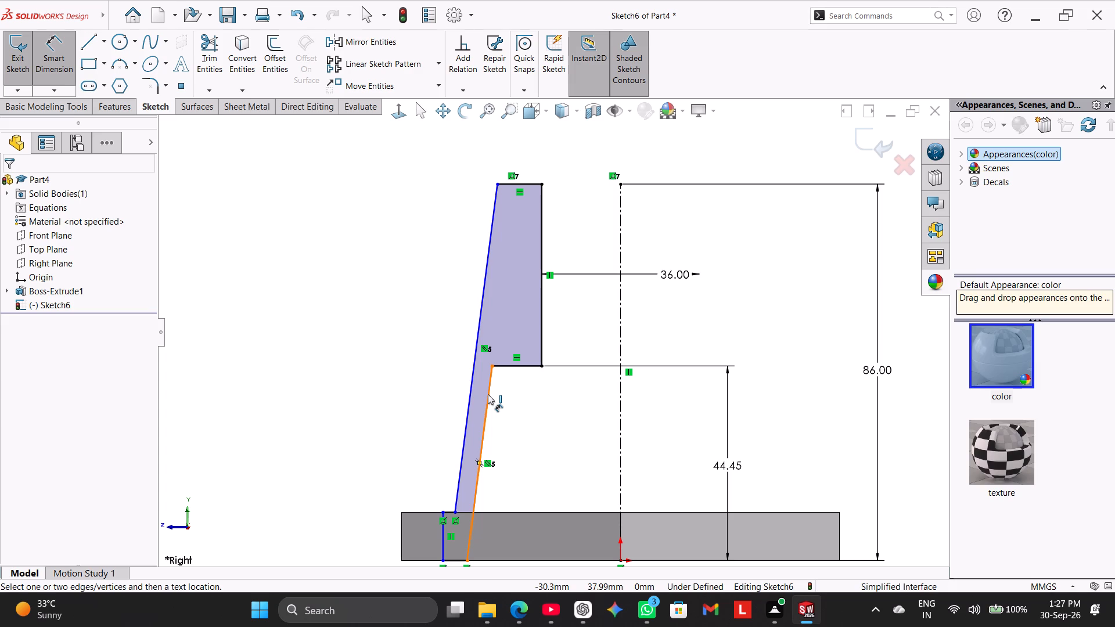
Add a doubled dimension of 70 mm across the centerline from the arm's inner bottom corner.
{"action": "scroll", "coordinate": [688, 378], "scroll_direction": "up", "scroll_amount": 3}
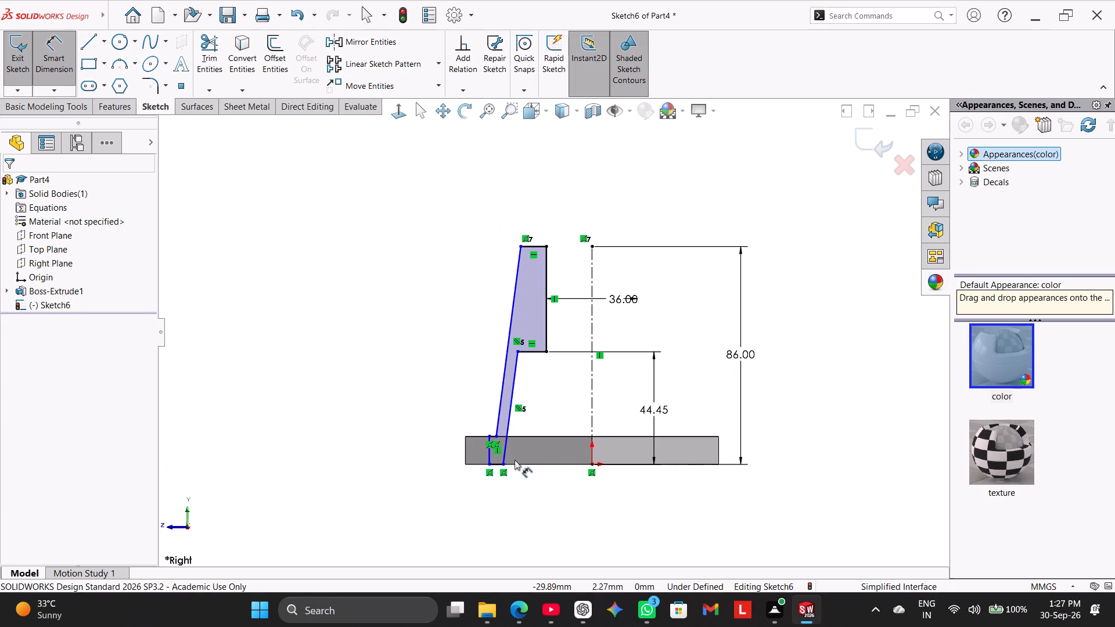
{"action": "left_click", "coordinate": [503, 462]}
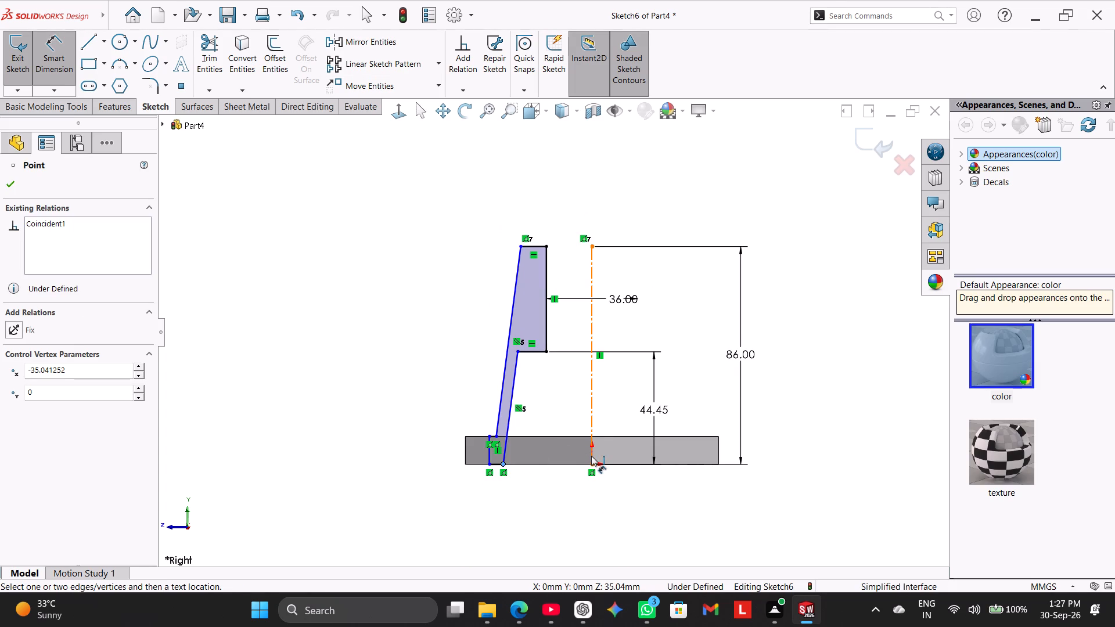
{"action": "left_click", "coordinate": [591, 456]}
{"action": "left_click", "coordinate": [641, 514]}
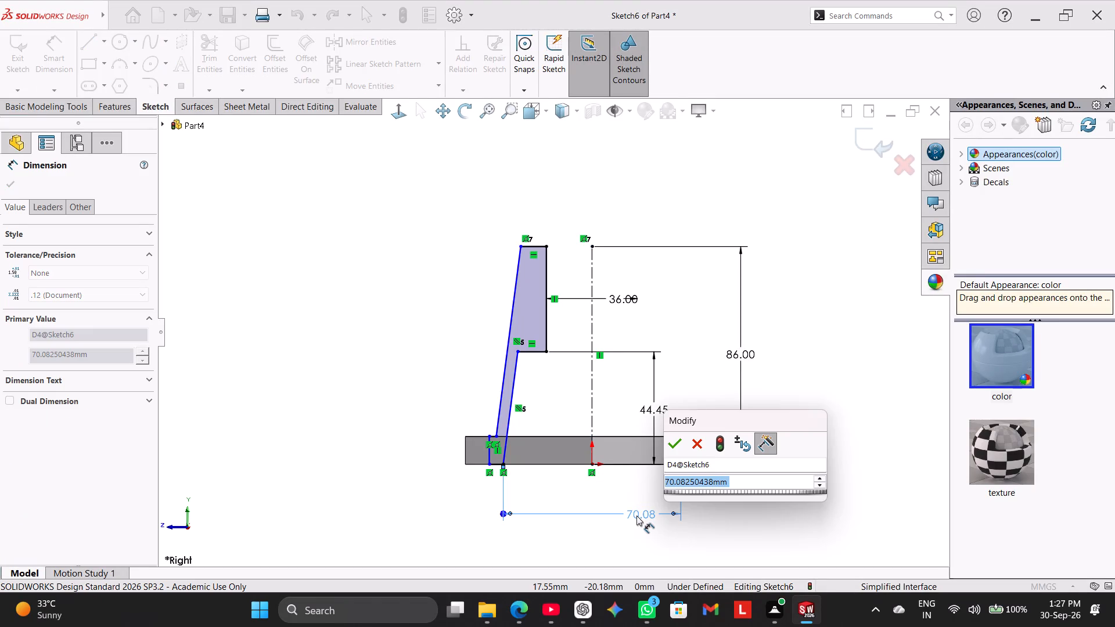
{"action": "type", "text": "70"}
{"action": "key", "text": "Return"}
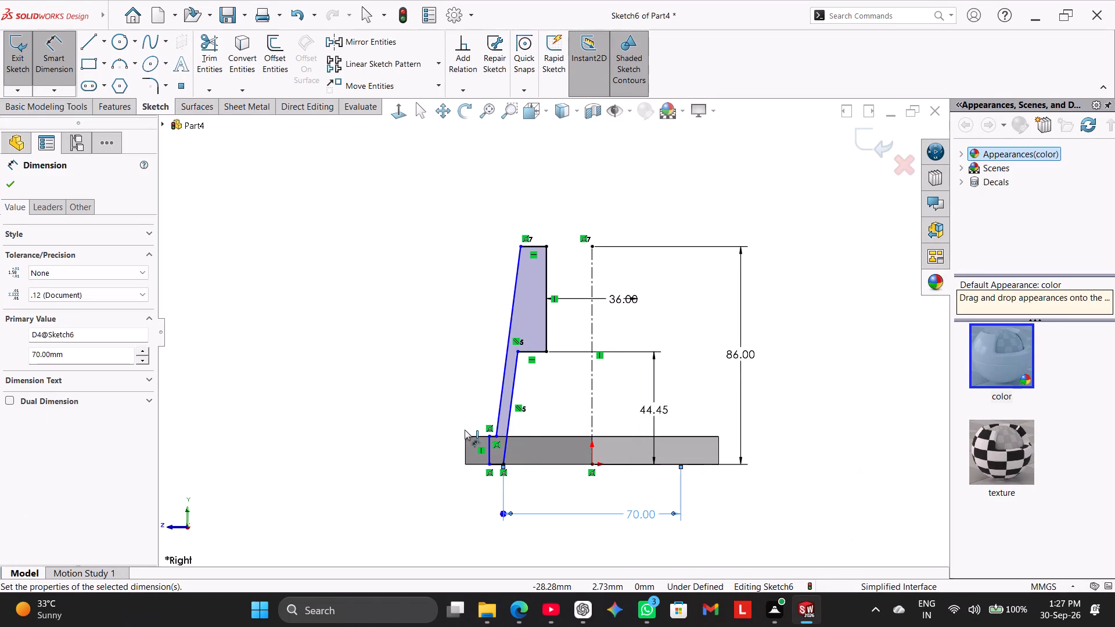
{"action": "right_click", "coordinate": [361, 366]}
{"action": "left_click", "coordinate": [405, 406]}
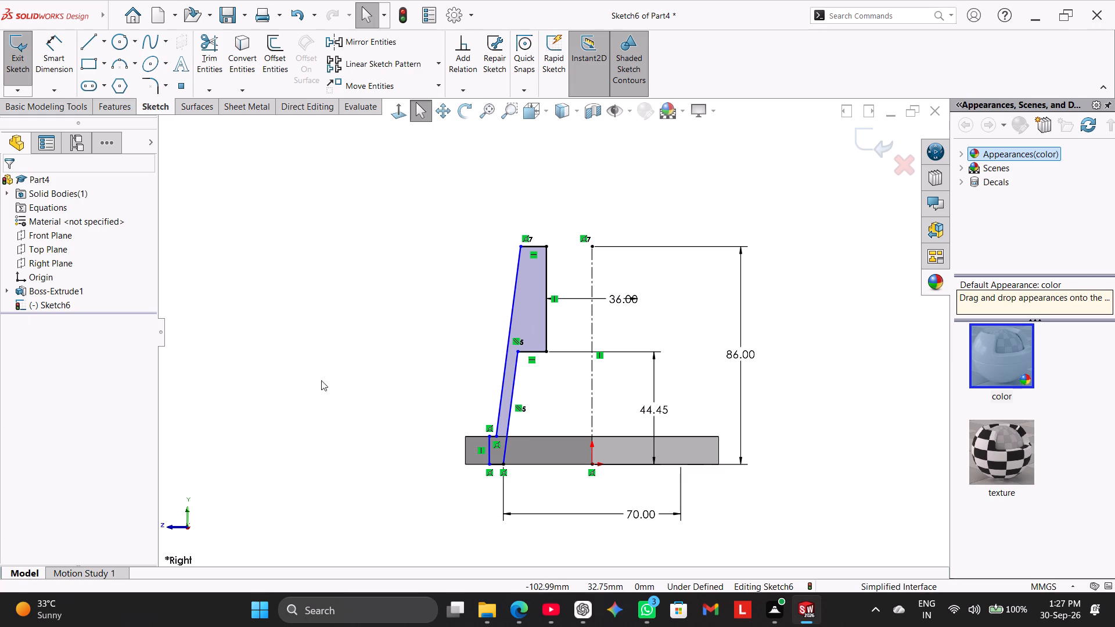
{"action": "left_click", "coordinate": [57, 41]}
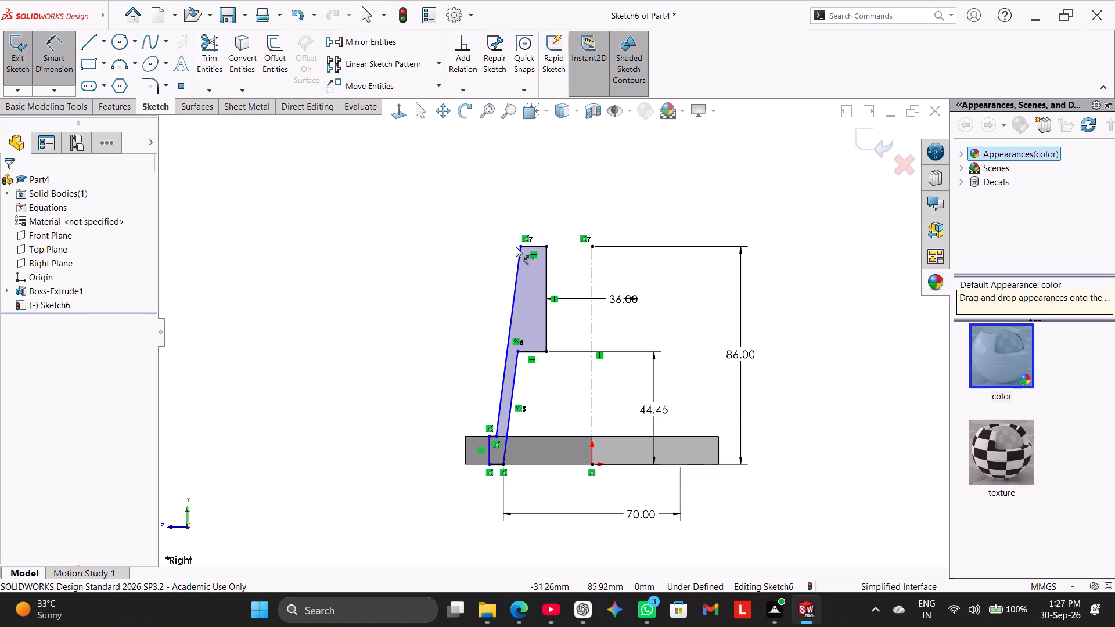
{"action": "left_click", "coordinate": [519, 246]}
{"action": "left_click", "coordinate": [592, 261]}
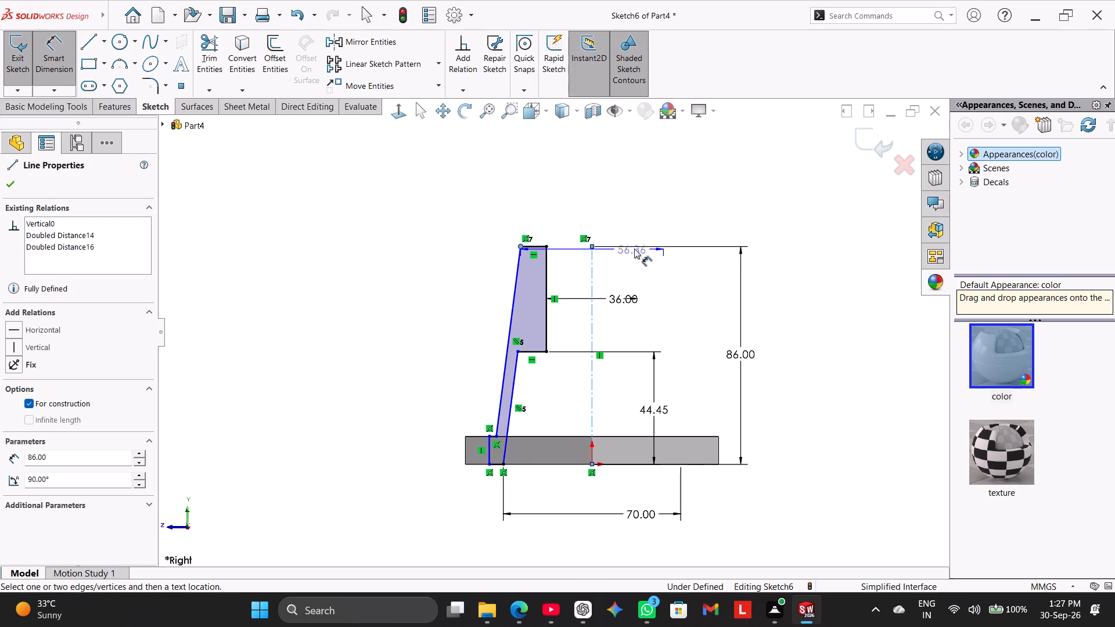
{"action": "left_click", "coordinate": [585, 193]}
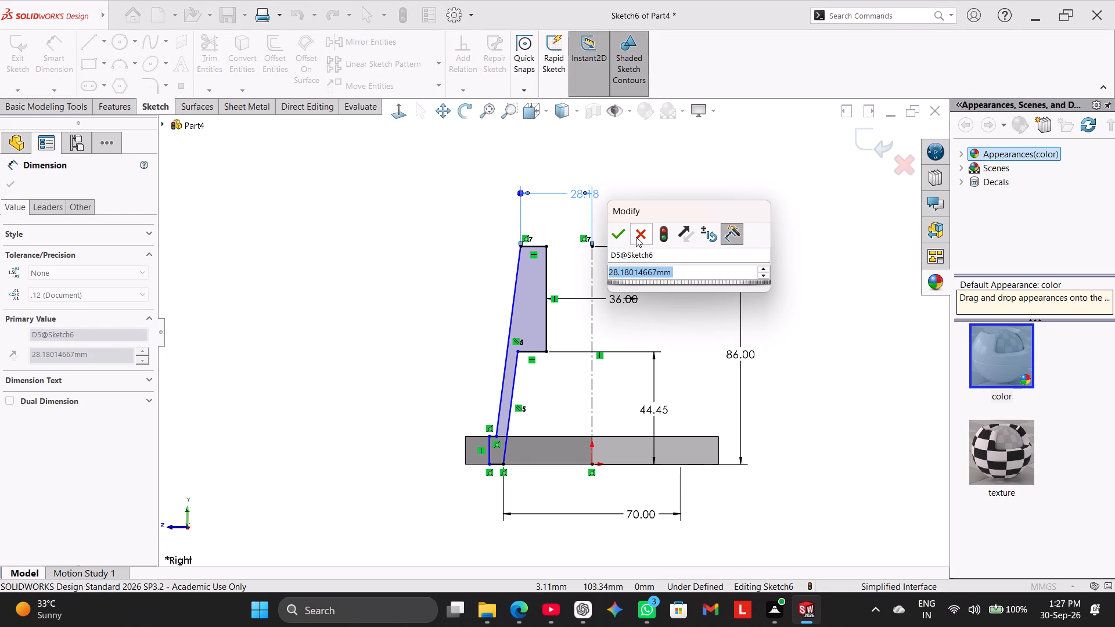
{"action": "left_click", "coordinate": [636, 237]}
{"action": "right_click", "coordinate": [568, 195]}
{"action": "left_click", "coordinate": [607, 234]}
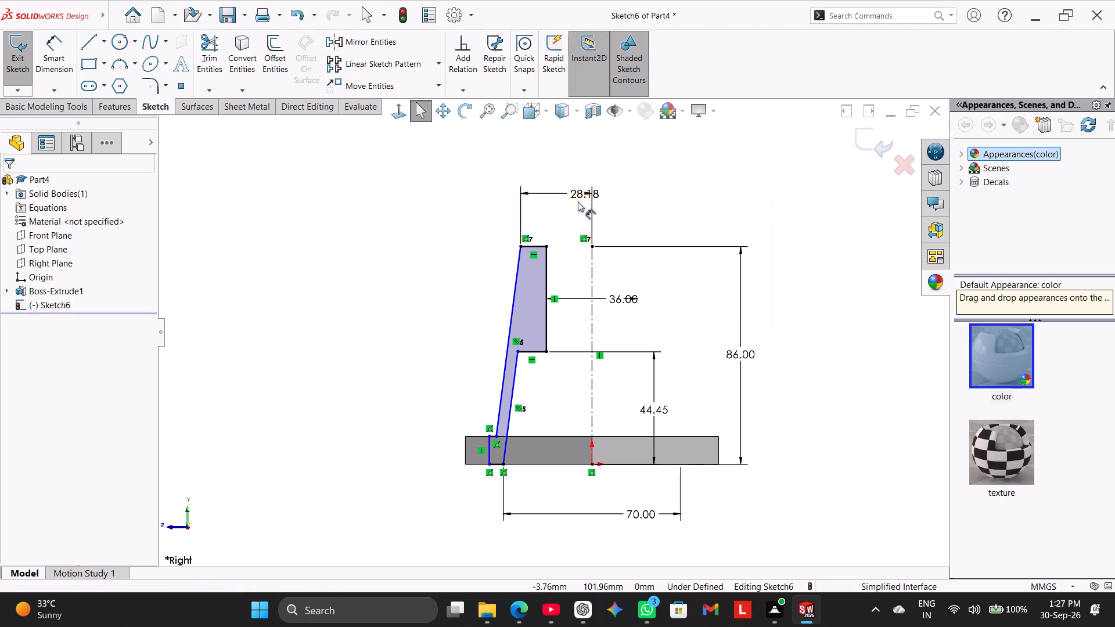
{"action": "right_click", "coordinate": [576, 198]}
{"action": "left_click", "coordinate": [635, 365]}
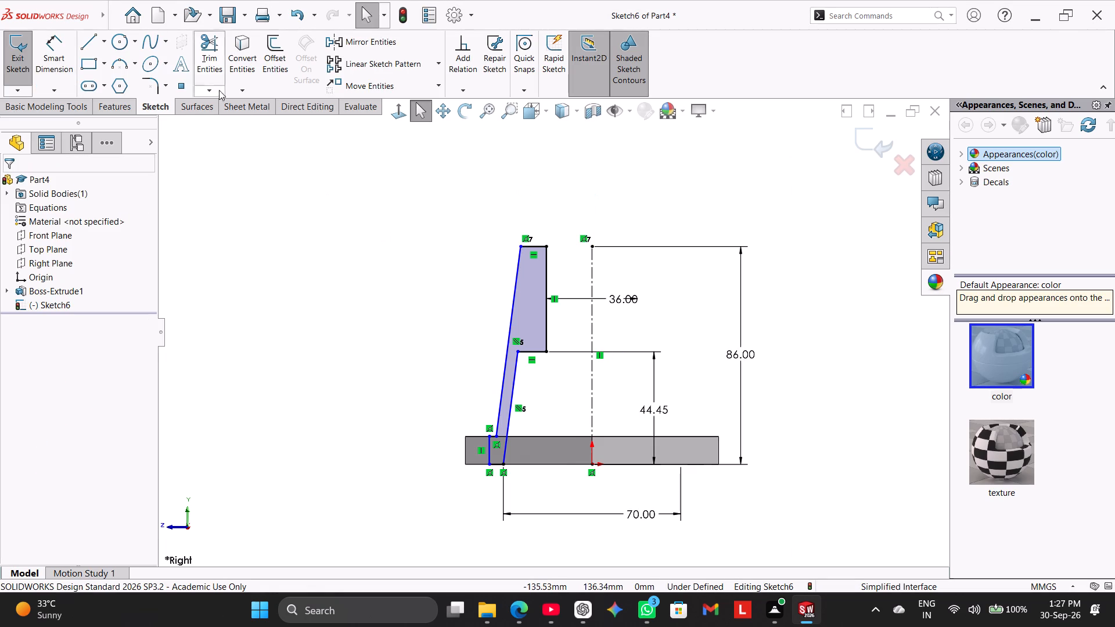
Add a doubled dimension of 51 mm across the centerline from the arm's outer top corner.
{"action": "left_click", "coordinate": [57, 58]}
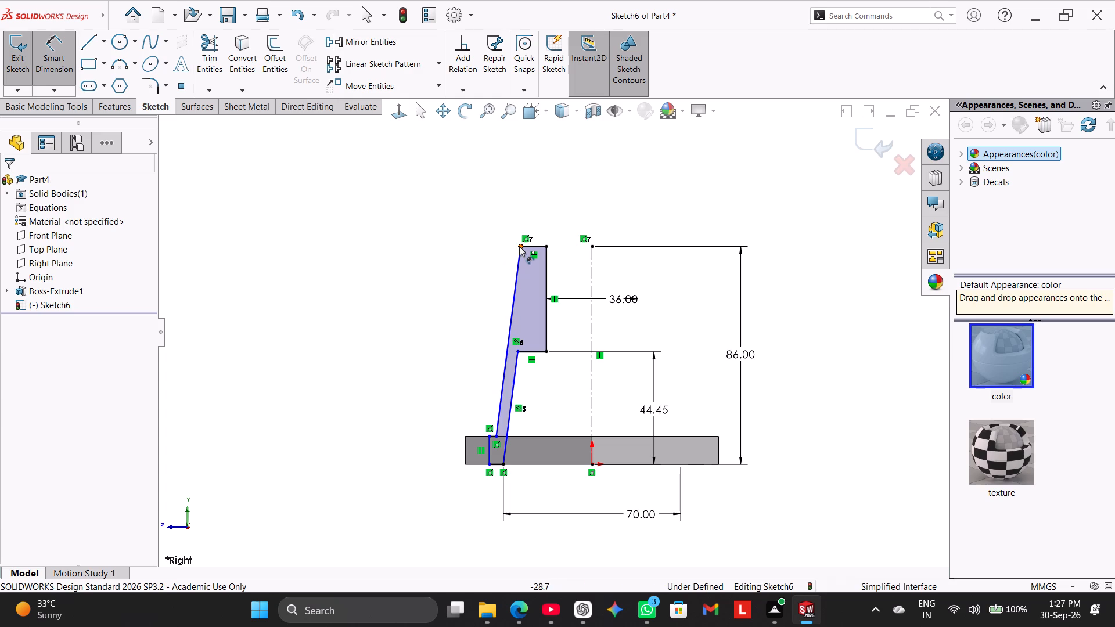
{"action": "left_click", "coordinate": [519, 246]}
{"action": "left_click", "coordinate": [594, 264]}
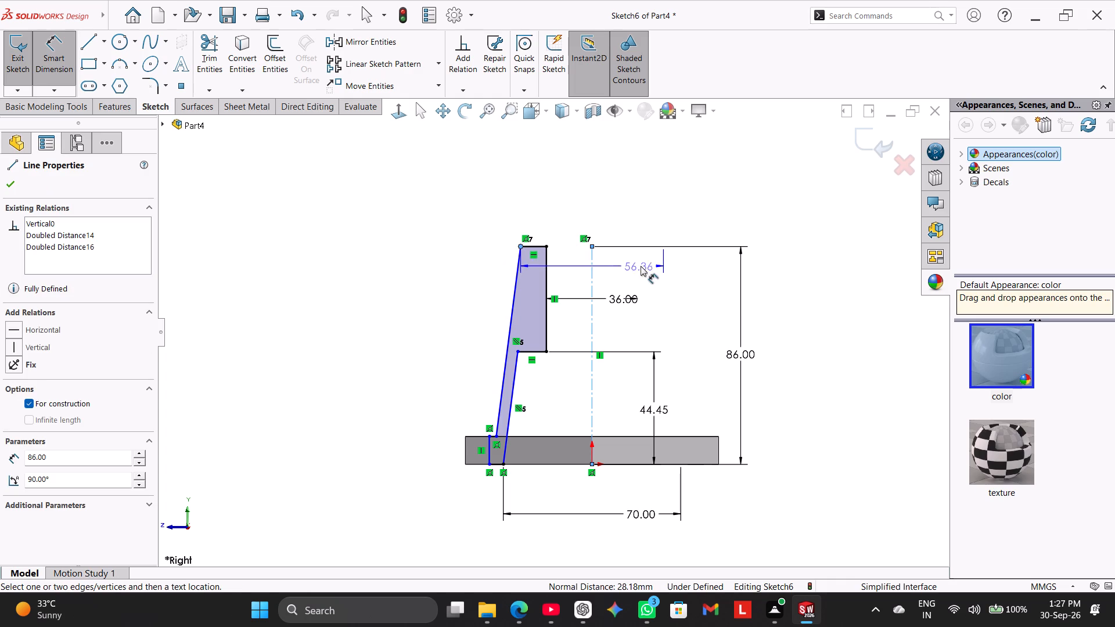
{"action": "left_click", "coordinate": [622, 205]}
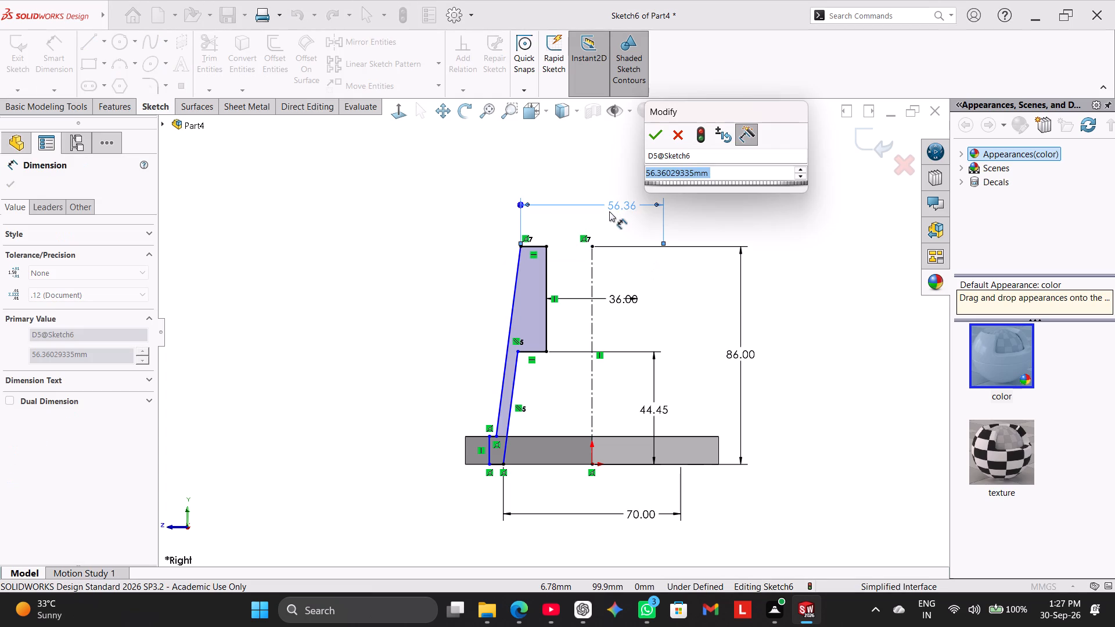
{"action": "type", "text": "51"}
{"action": "key", "text": "Return"}
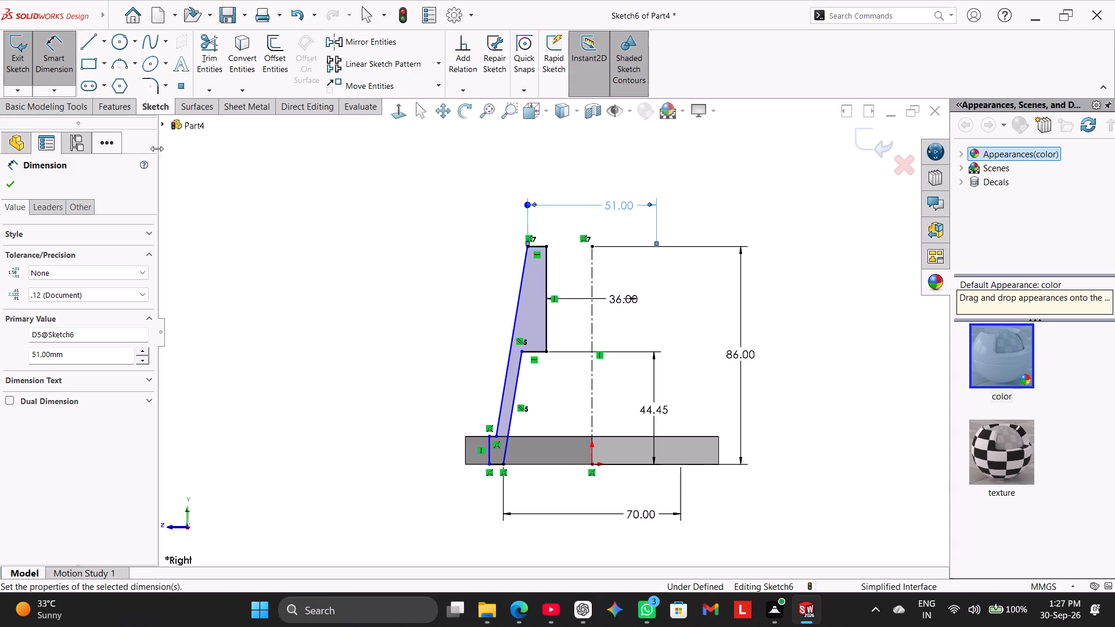
{"action": "right_click", "coordinate": [285, 164]}
{"action": "left_click", "coordinate": [324, 207]}
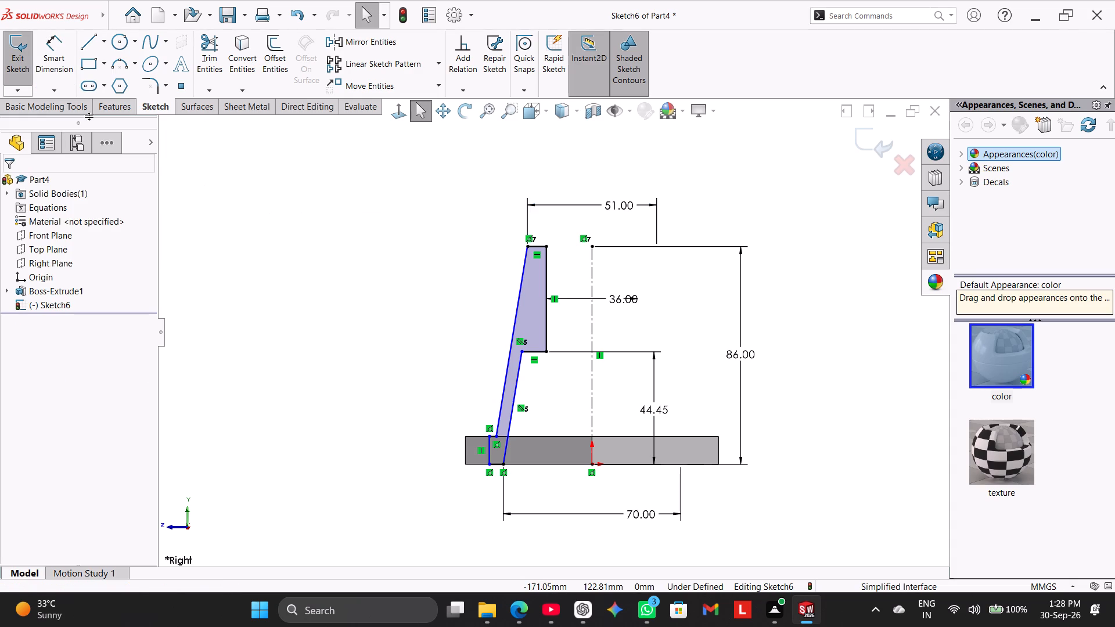
Dimension the distance between the arm's two parallel slanted edges at 6.35 mm.
{"action": "left_click", "coordinate": [57, 58]}
{"action": "scroll", "coordinate": [455, 341], "scroll_direction": "down", "scroll_amount": 3}
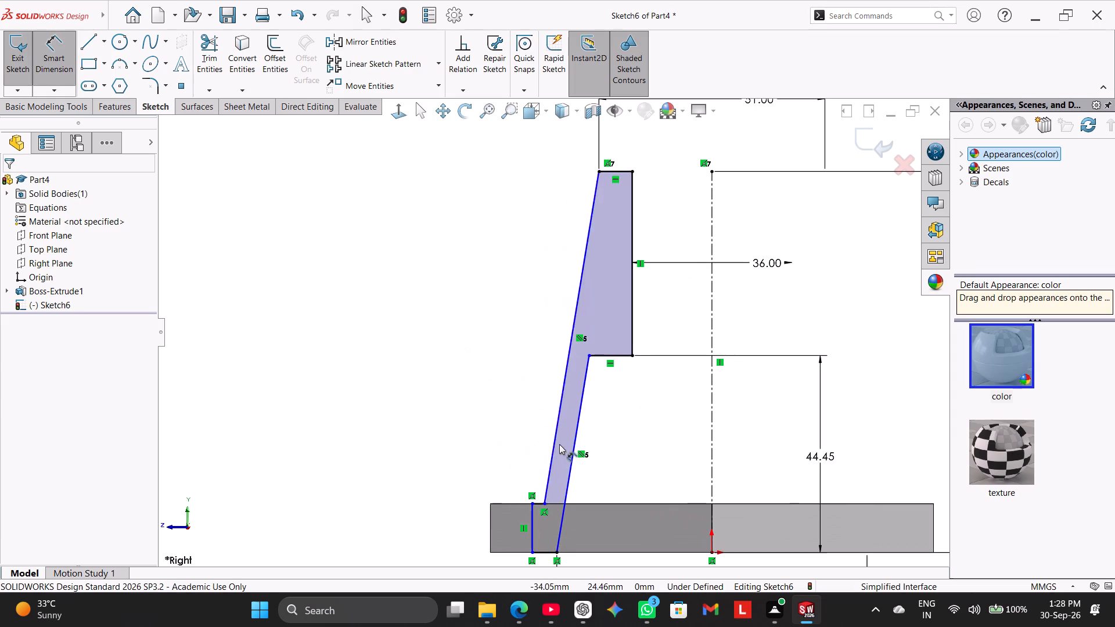
{"action": "left_click", "coordinate": [553, 443]}
{"action": "left_click", "coordinate": [572, 451]}
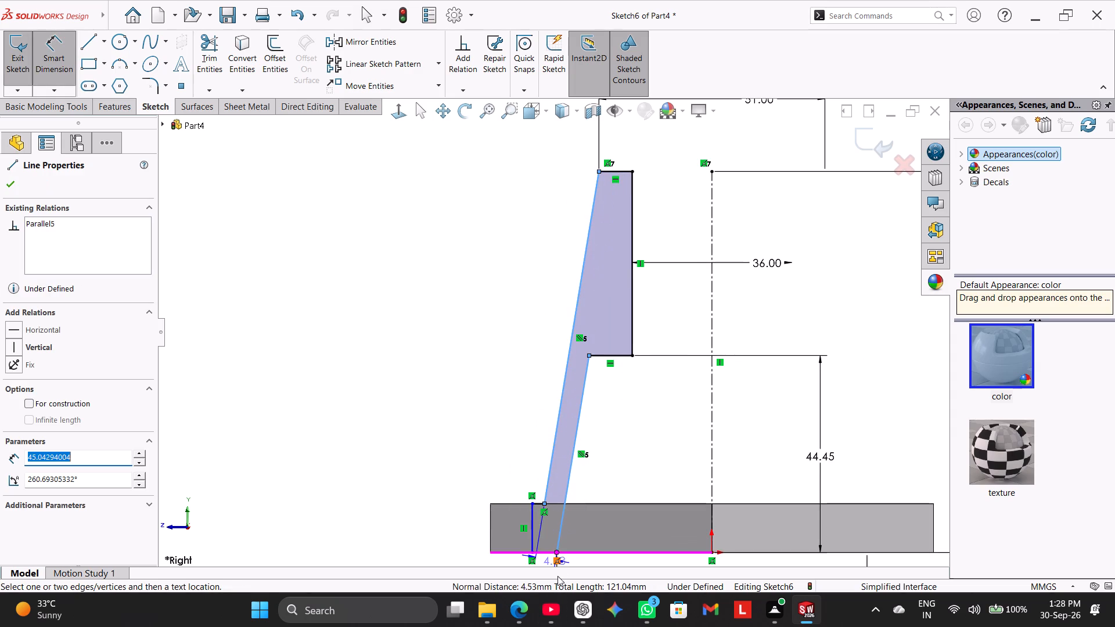
{"action": "scroll", "coordinate": [559, 569], "scroll_direction": "up", "scroll_amount": 2}
{"action": "scroll", "coordinate": [555, 516], "scroll_direction": "up", "scroll_amount": 1}
{"action": "left_click", "coordinate": [546, 529]}
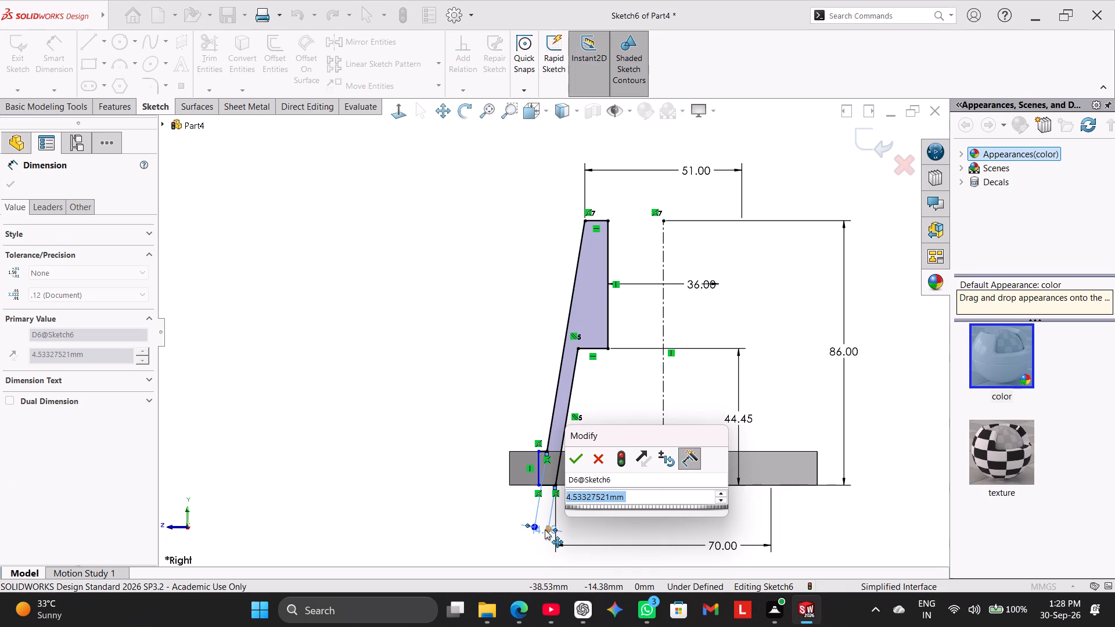
{"action": "type", "text": "6.3"}
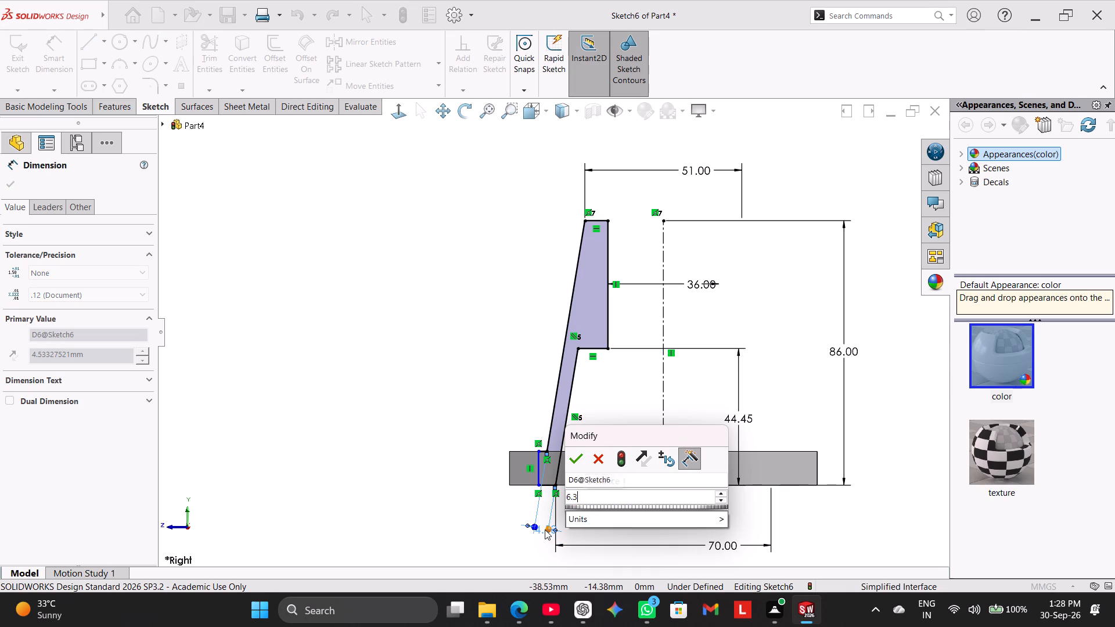
{"action": "key", "text": "5"}
{"action": "key", "text": "Return"}
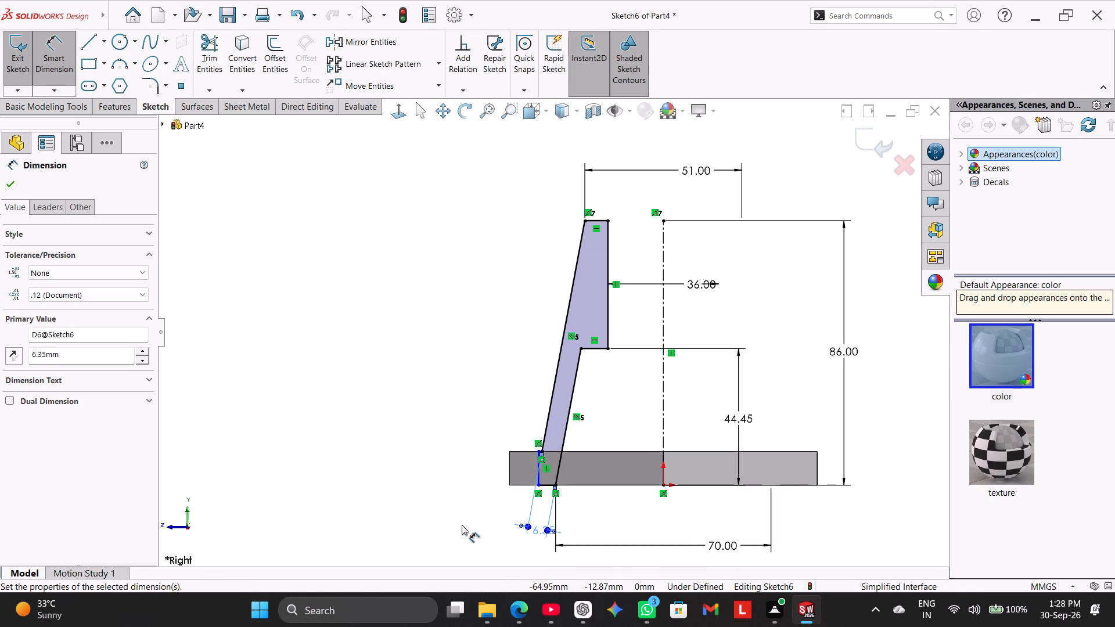
{"action": "right_click", "coordinate": [438, 414]}
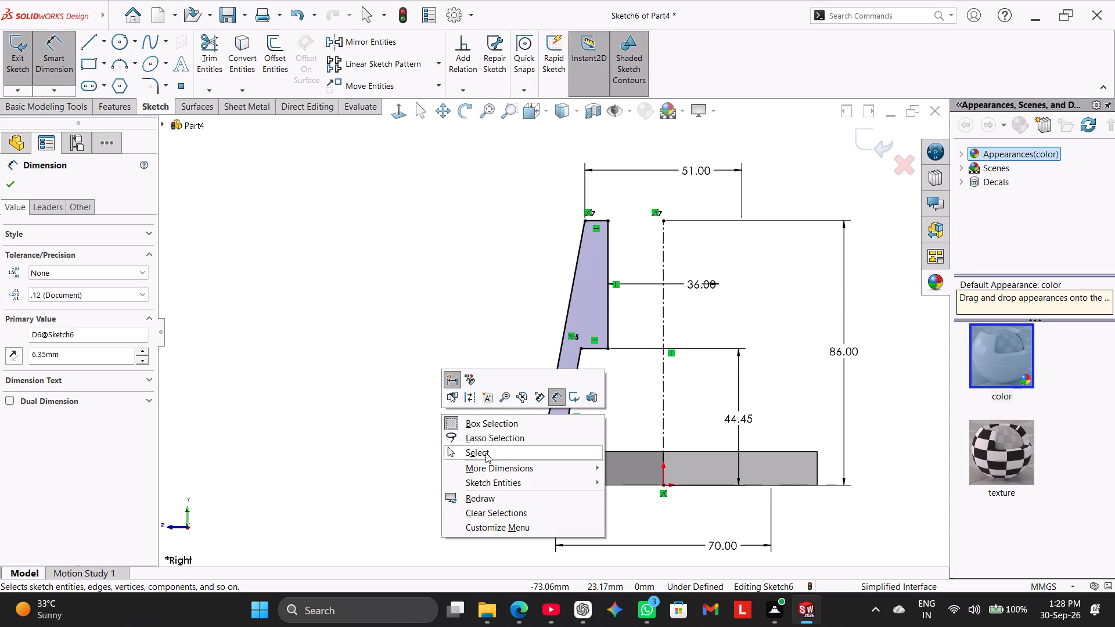
{"action": "left_click", "coordinate": [485, 453]}
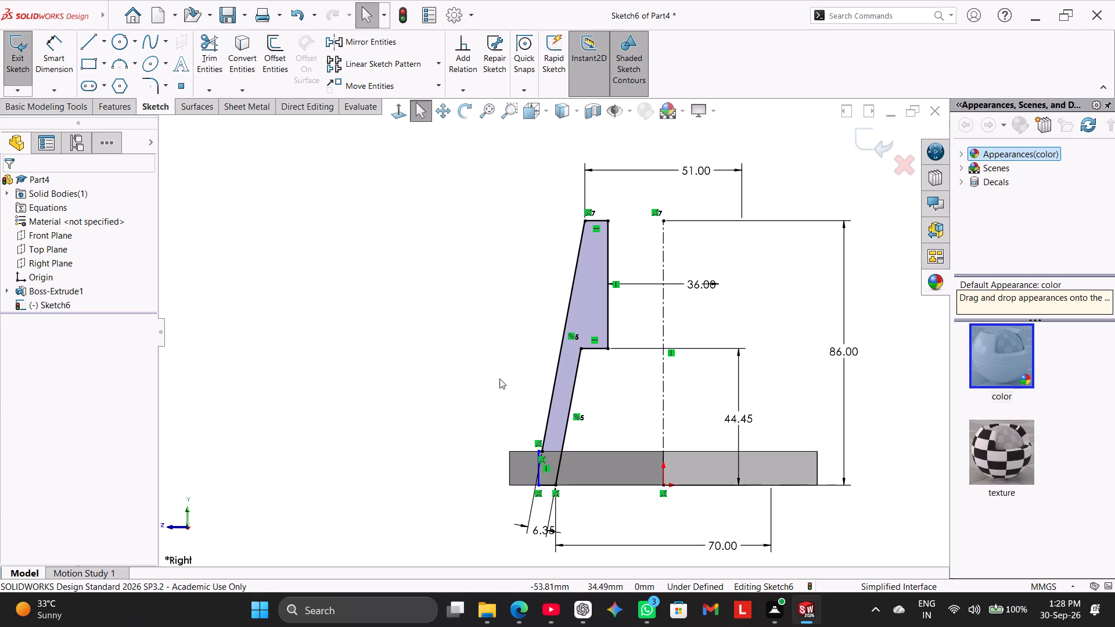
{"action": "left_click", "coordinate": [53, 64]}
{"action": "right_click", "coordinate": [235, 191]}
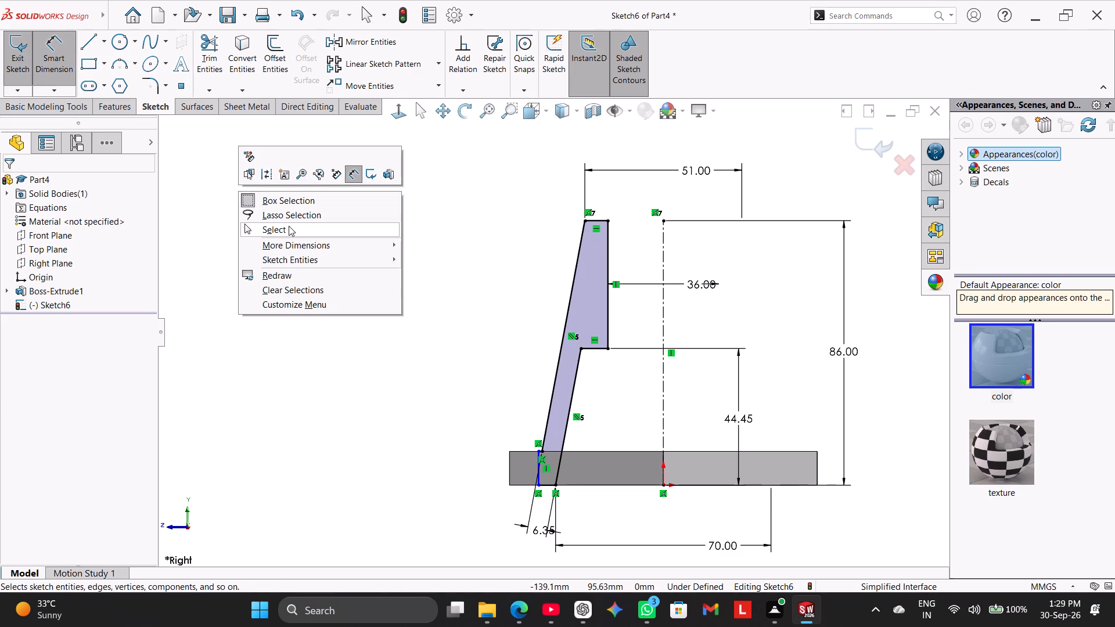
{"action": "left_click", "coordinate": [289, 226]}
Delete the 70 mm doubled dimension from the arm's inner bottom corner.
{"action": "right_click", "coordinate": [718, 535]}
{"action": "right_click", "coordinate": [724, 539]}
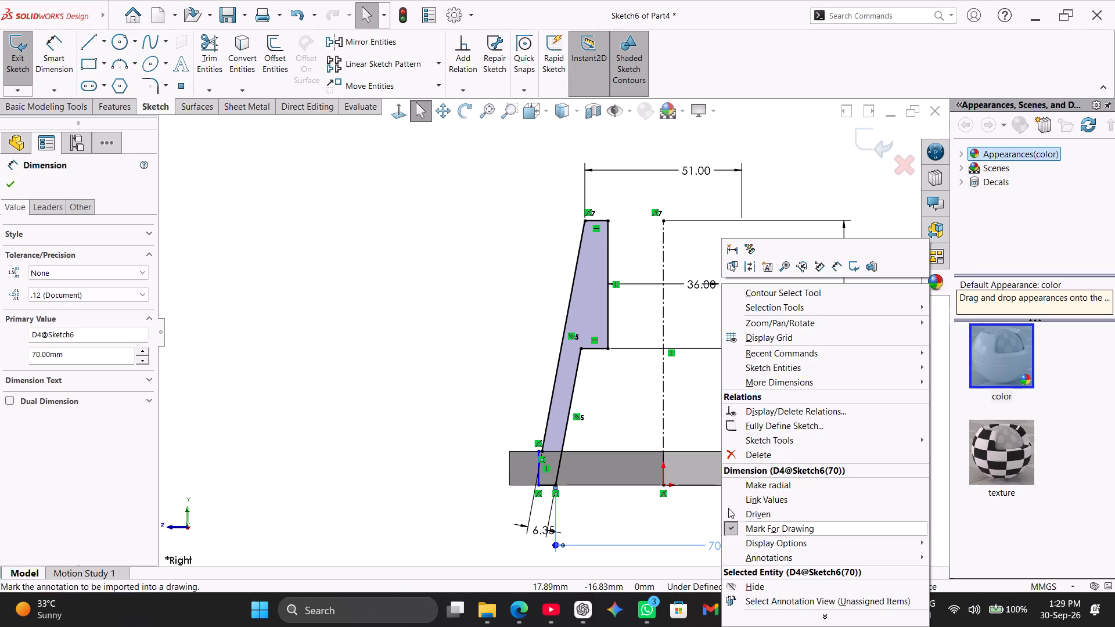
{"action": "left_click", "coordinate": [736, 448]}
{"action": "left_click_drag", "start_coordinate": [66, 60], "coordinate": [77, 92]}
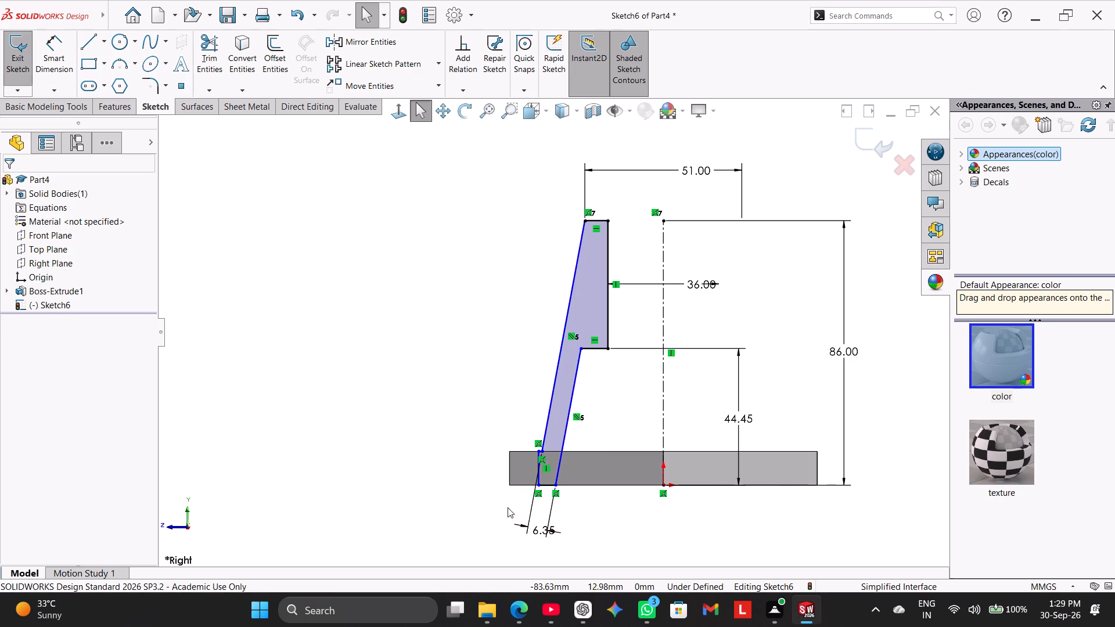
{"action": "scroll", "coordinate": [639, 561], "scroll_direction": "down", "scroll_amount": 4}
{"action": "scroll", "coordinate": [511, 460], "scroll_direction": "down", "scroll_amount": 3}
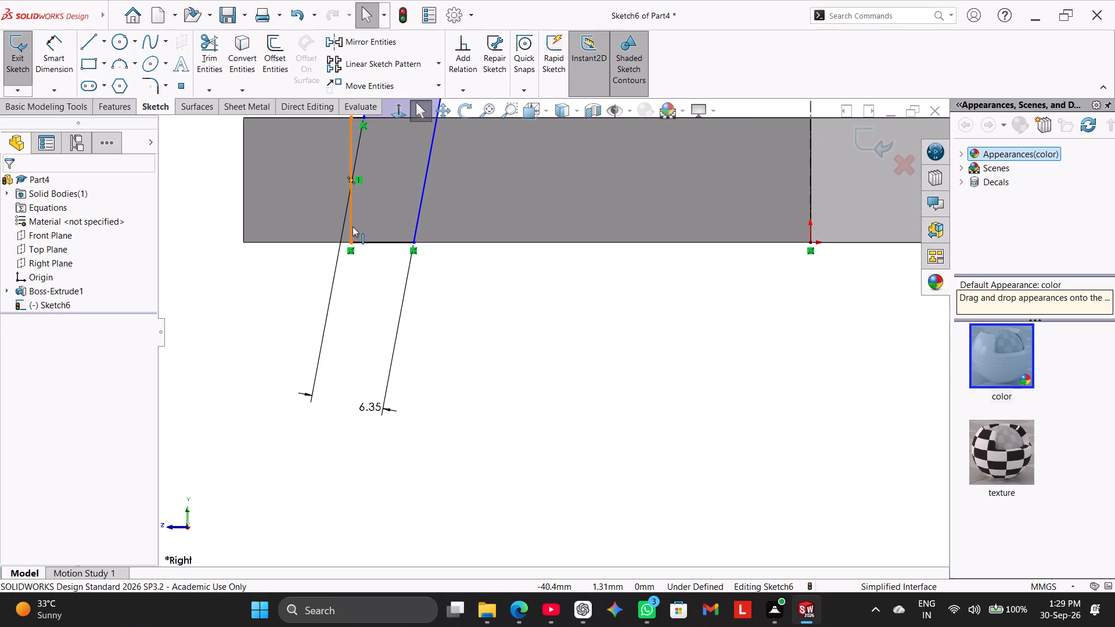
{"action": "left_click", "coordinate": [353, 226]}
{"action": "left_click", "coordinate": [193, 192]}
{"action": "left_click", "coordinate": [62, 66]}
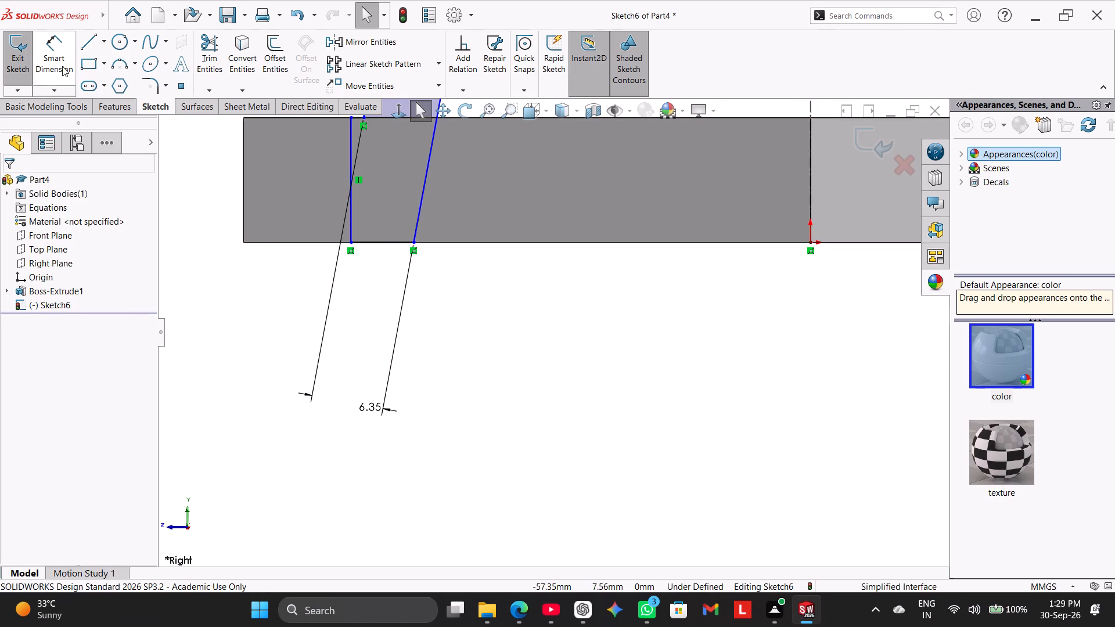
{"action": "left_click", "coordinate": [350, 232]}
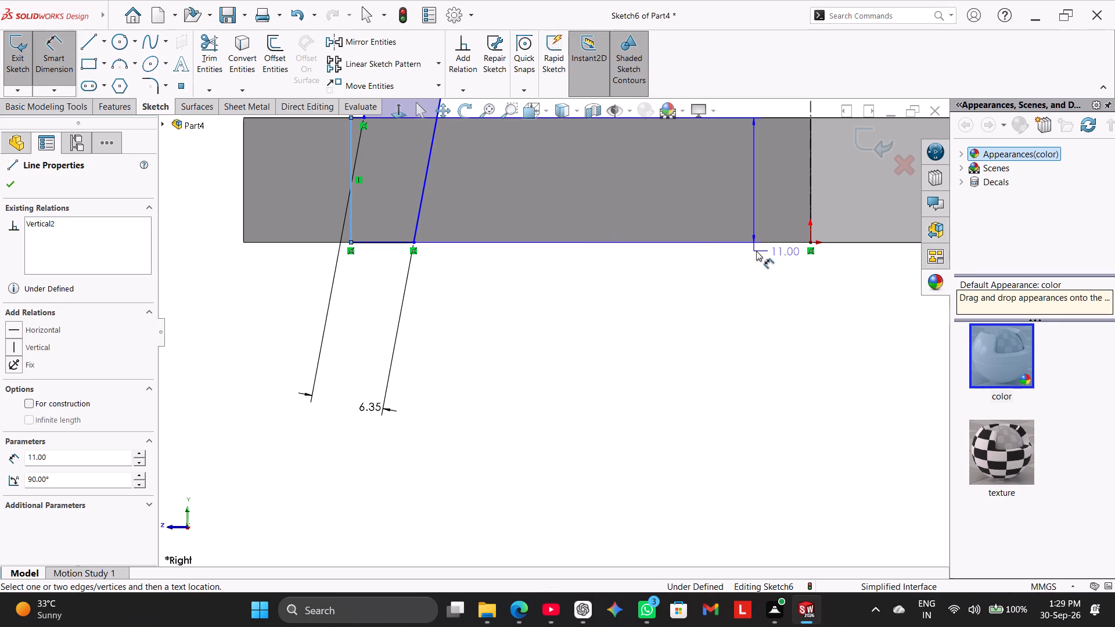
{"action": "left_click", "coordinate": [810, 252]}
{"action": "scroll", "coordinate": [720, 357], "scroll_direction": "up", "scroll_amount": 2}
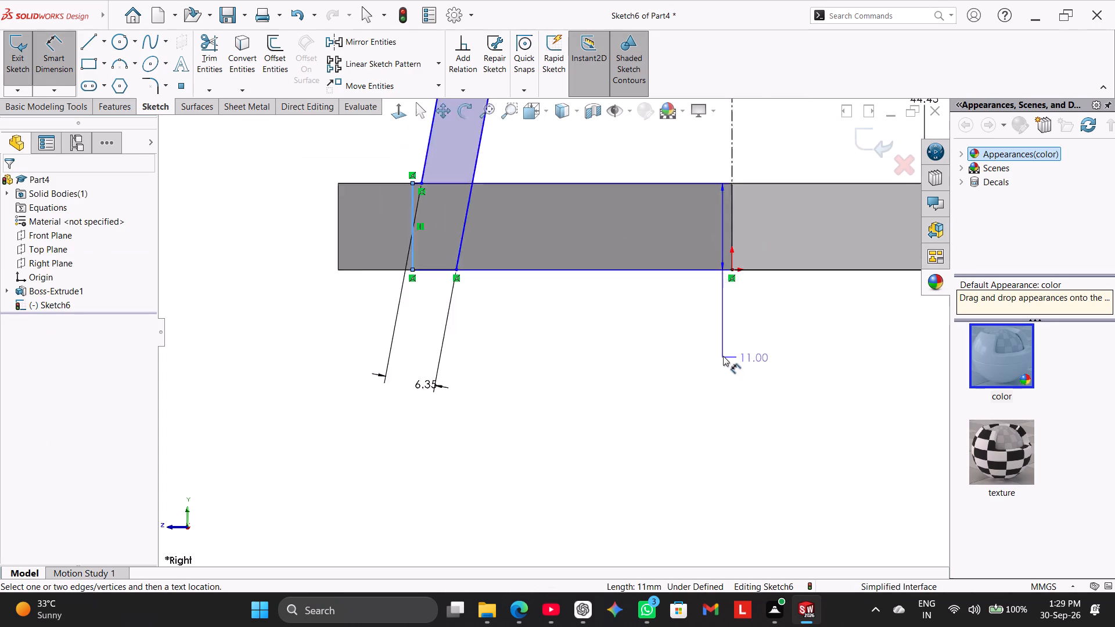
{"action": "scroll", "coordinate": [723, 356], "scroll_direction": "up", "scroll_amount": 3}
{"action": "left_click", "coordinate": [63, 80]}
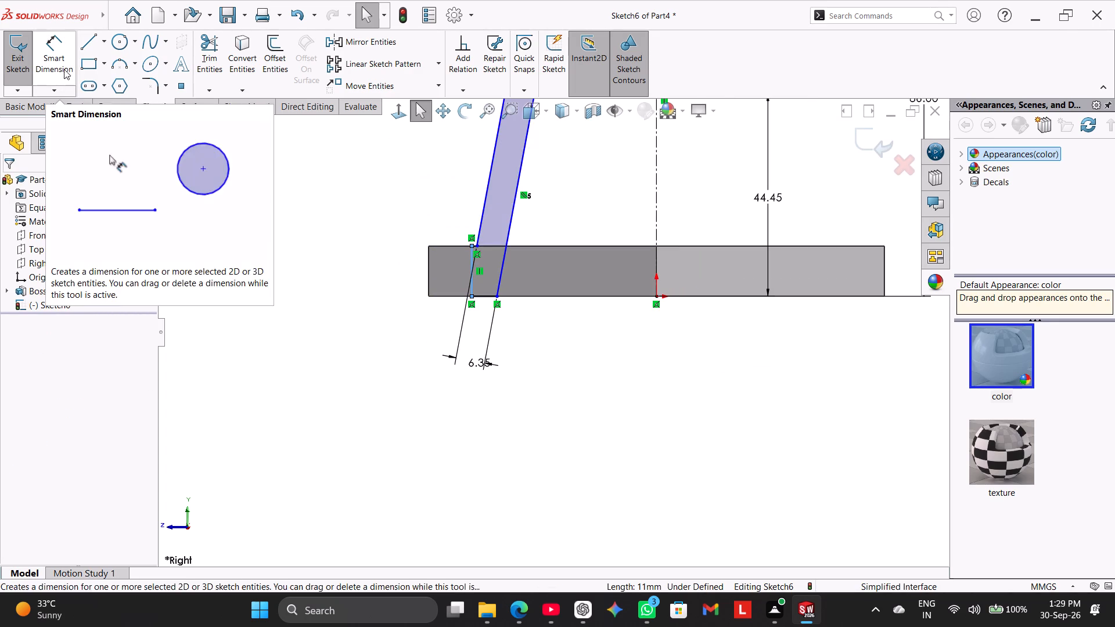
Add a doubled dimension of 70 mm across the centerline from the short vertical outer edge at the arm's foot.
{"action": "left_click", "coordinate": [64, 61]}
{"action": "scroll", "coordinate": [490, 298], "scroll_direction": "down", "scroll_amount": 3}
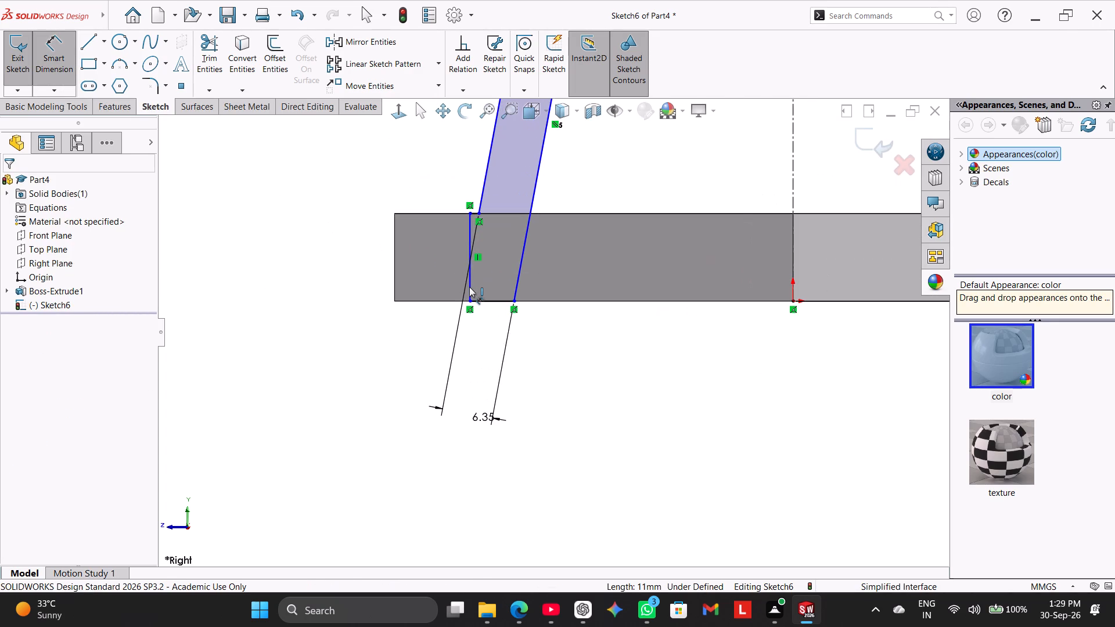
{"action": "left_click", "coordinate": [469, 288]}
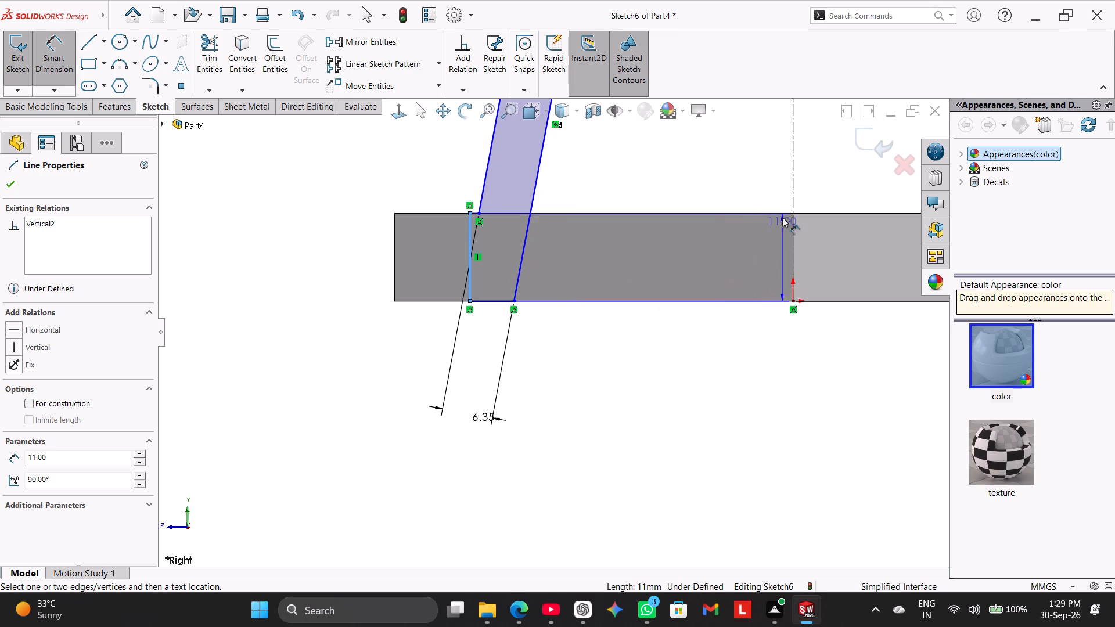
{"action": "left_click", "coordinate": [792, 196]}
{"action": "scroll", "coordinate": [868, 372], "scroll_direction": "up", "scroll_amount": 1}
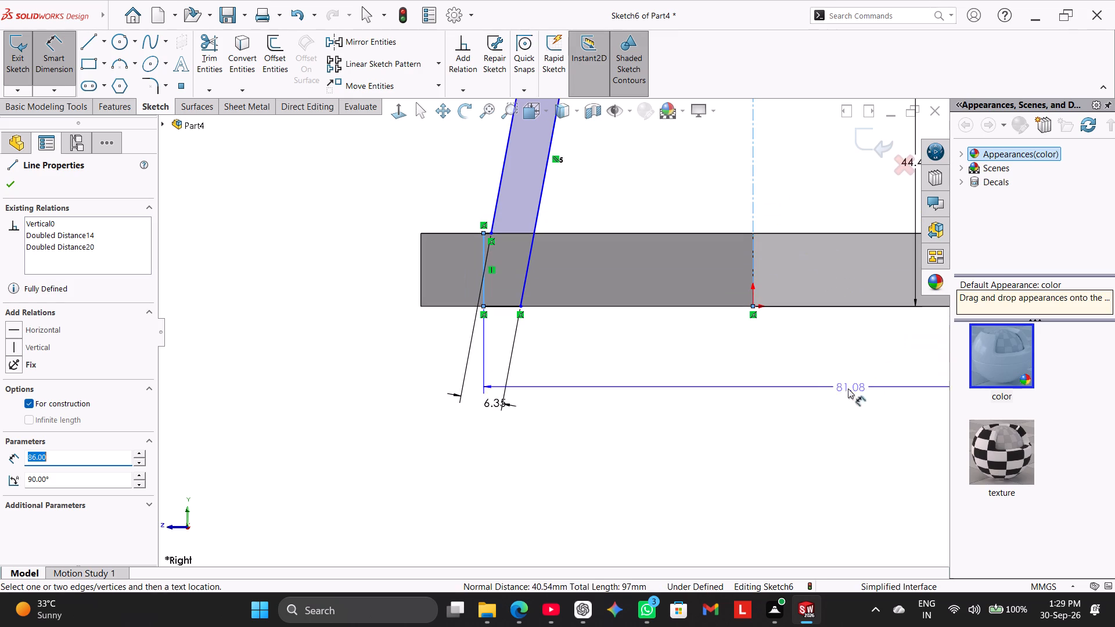
{"action": "left_click", "coordinate": [789, 428]}
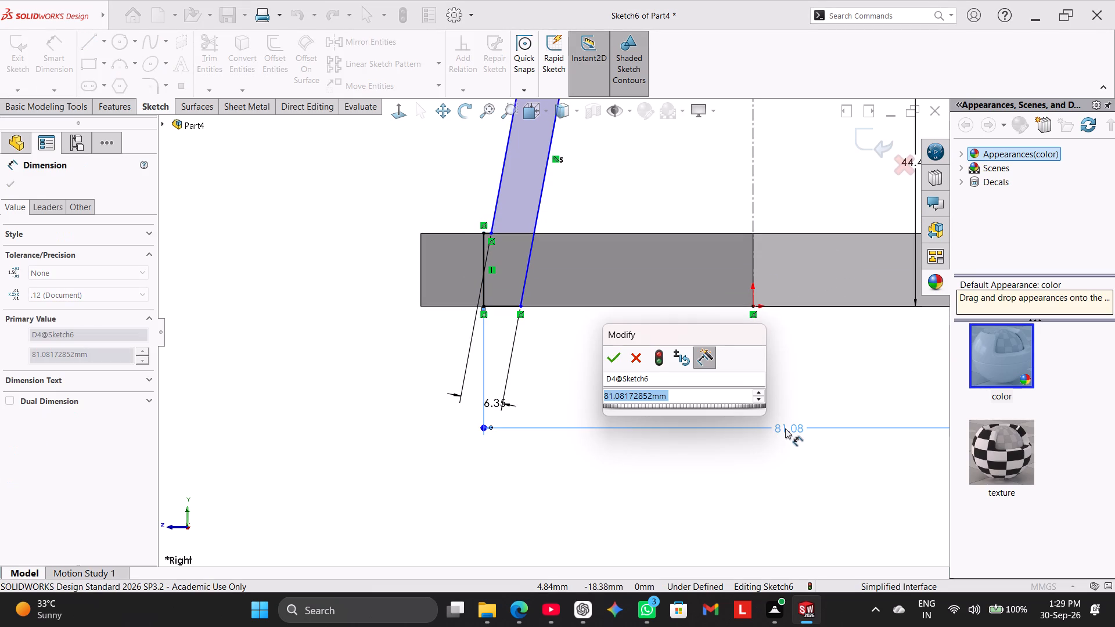
{"action": "type", "text": "70"}
{"action": "key", "text": "Return"}
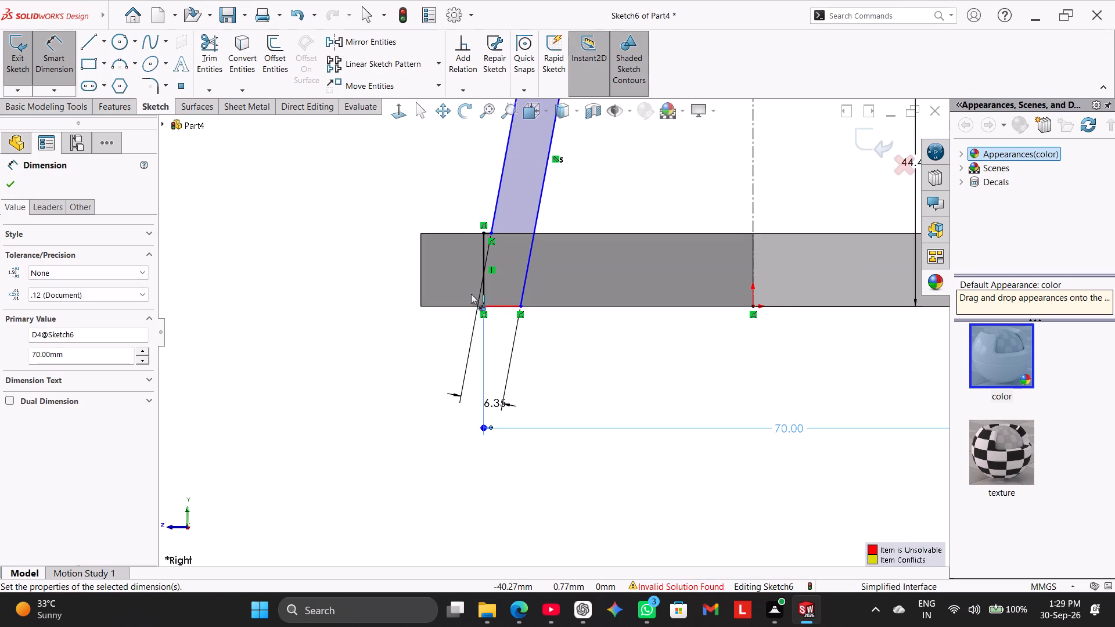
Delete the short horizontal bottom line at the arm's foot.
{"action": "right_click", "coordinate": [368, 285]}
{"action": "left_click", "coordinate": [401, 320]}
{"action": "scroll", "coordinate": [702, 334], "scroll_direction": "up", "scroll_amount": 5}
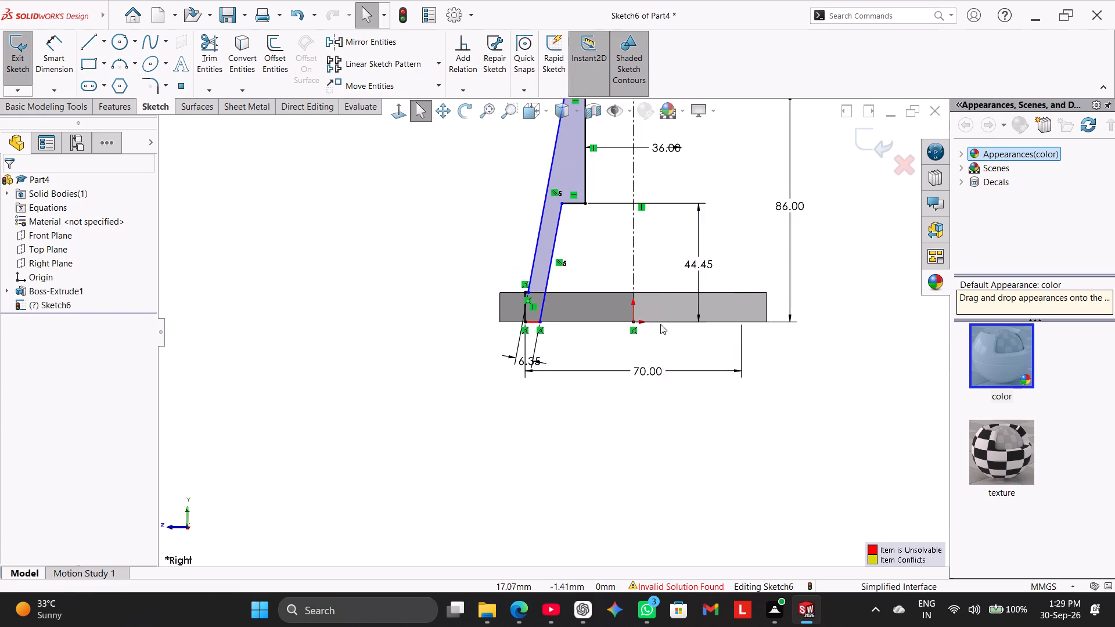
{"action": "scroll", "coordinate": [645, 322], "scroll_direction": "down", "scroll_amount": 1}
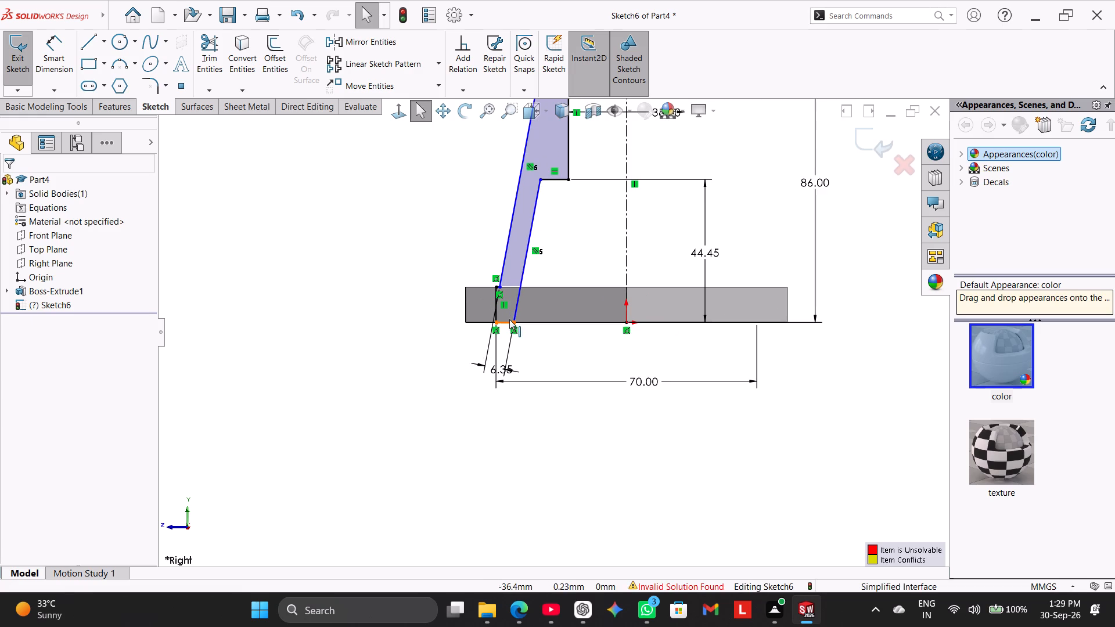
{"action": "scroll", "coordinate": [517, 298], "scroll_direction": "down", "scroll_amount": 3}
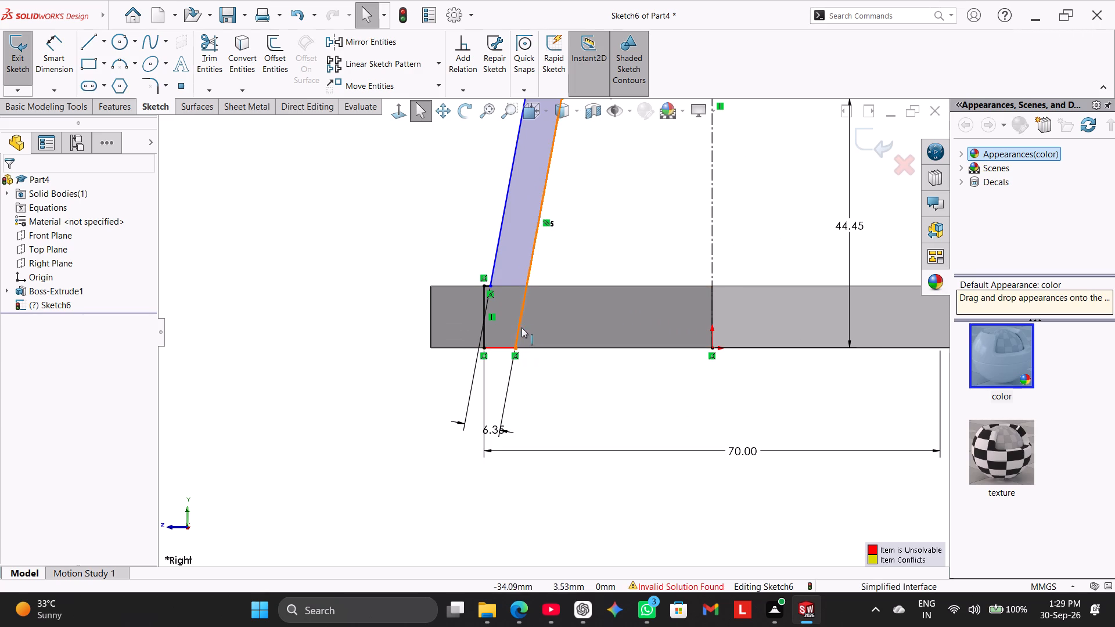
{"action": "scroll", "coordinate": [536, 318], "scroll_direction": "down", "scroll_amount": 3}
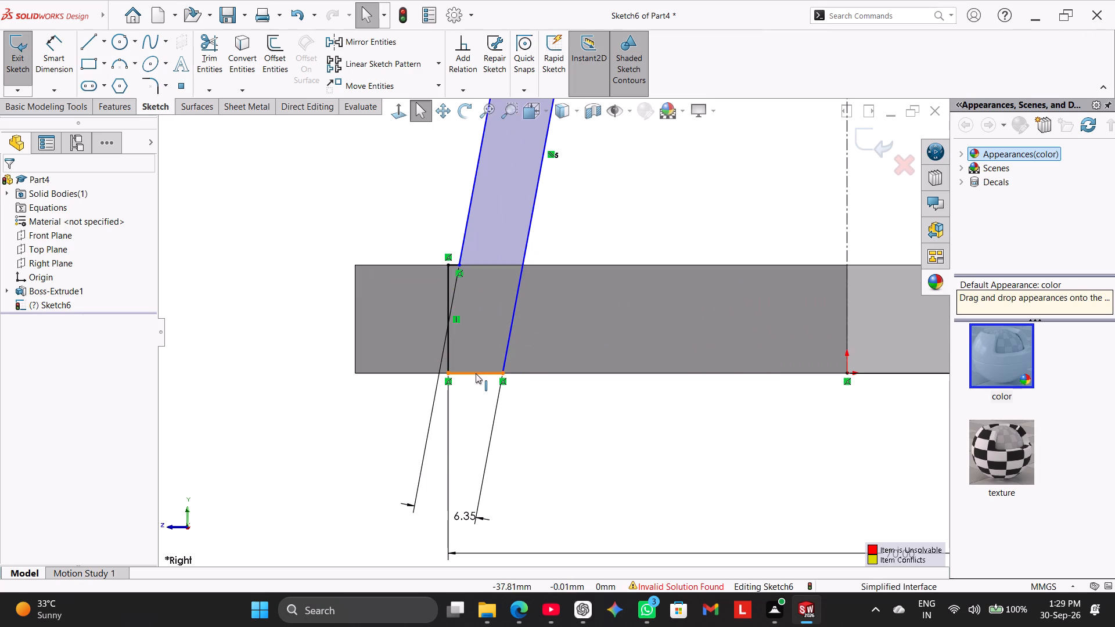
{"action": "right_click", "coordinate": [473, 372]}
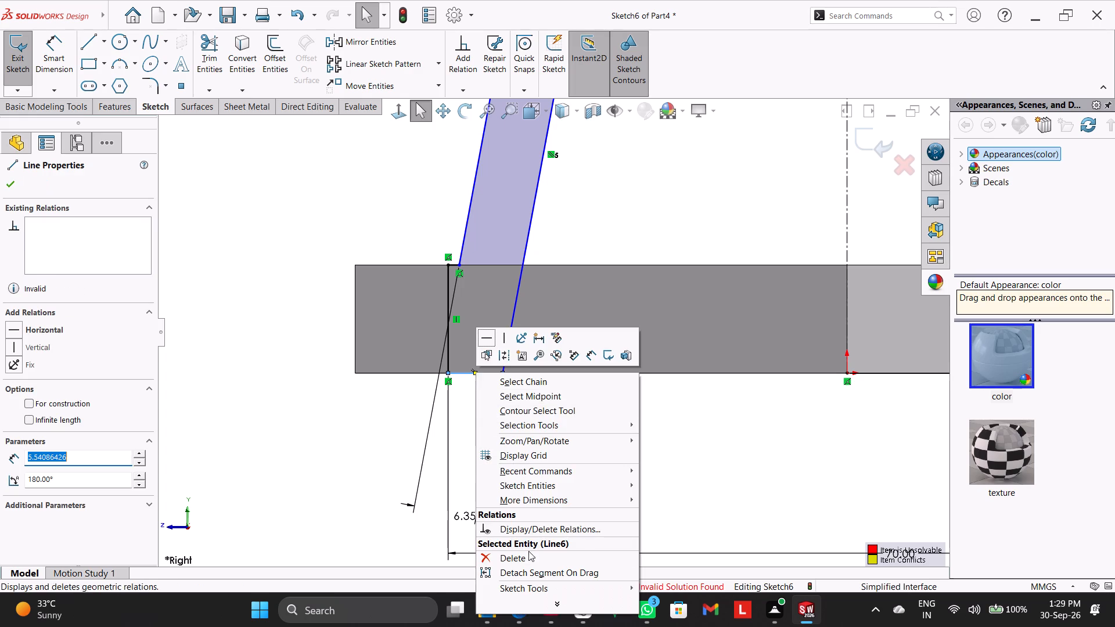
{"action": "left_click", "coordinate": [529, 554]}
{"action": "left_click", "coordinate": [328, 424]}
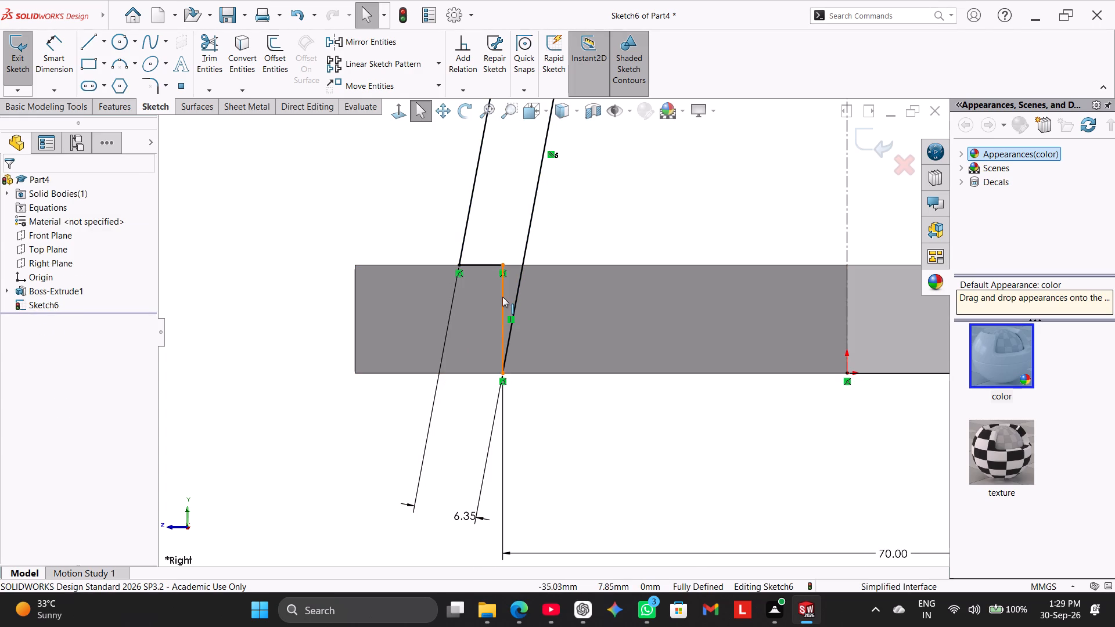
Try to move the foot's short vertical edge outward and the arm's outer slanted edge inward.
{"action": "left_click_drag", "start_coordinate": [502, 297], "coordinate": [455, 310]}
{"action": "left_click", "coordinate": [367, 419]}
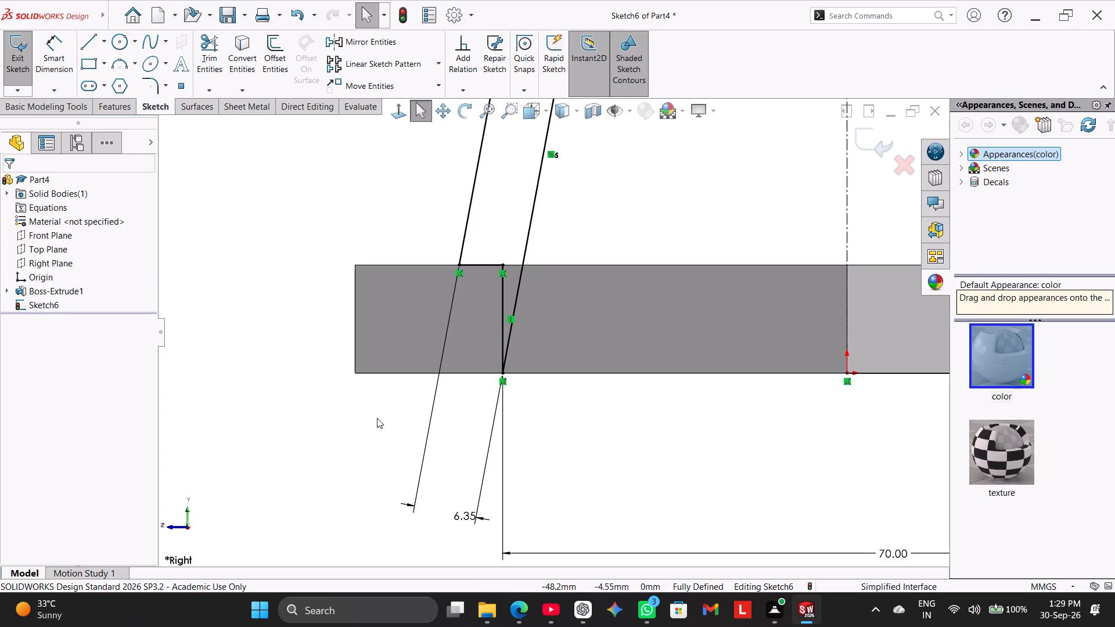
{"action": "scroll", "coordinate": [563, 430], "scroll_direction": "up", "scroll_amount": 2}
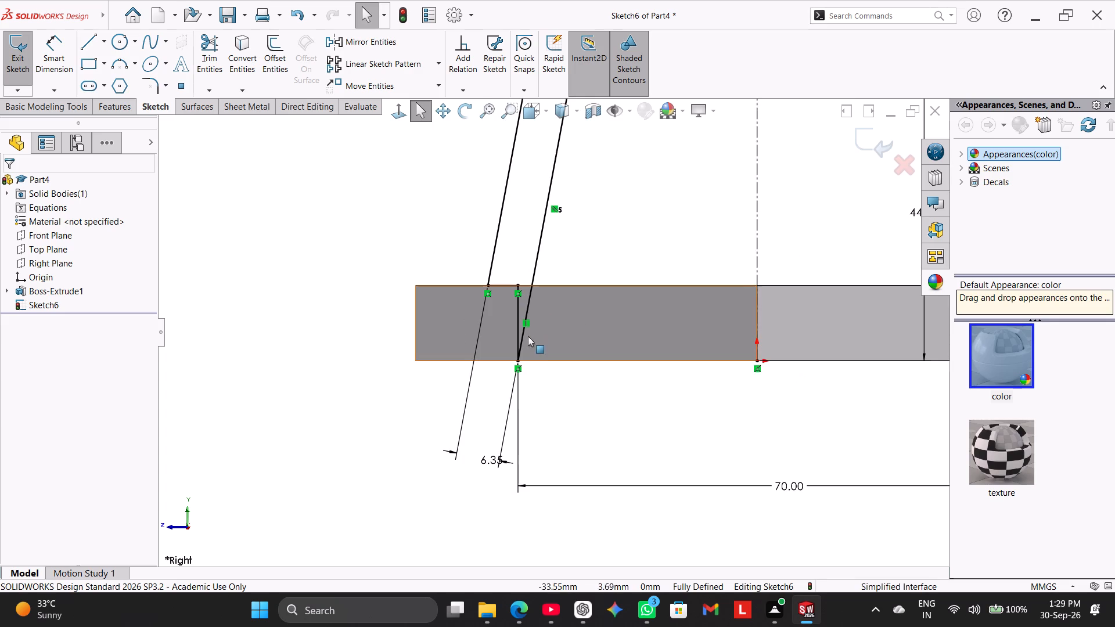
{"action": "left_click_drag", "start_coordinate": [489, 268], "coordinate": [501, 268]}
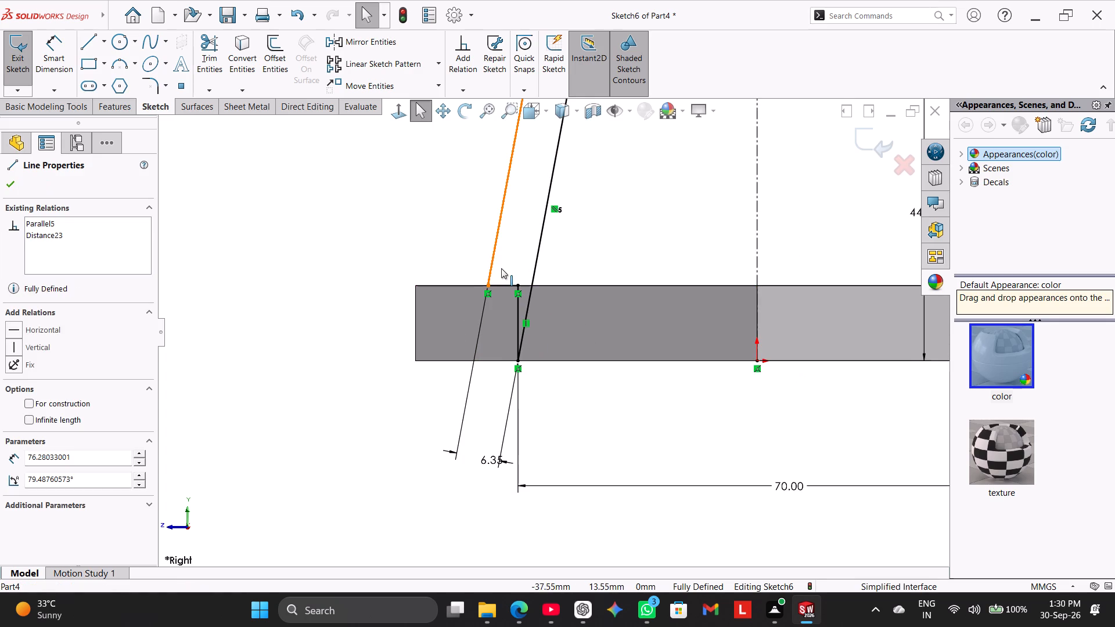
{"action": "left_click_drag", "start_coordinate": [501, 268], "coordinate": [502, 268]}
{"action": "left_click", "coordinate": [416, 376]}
Undo the deletion of the foot's bottom line and the 70 mm value of the doubled foot dimension.
{"action": "key", "text": "ctrl+z"}
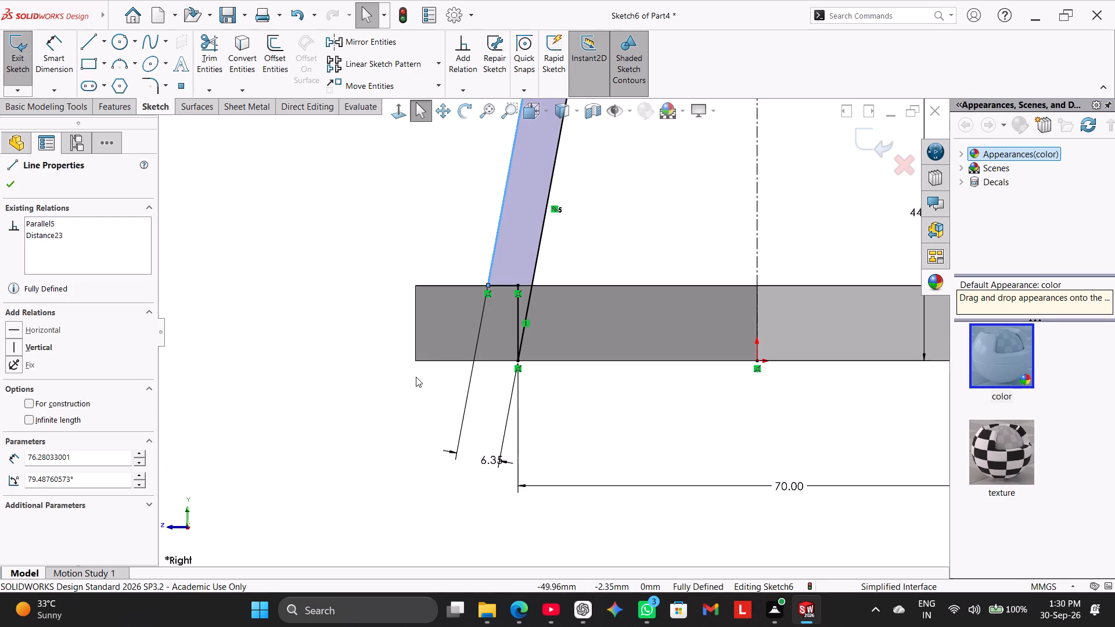
{"action": "key", "text": "ctrl+z"}
{"action": "key", "text": "ctrl+z"}
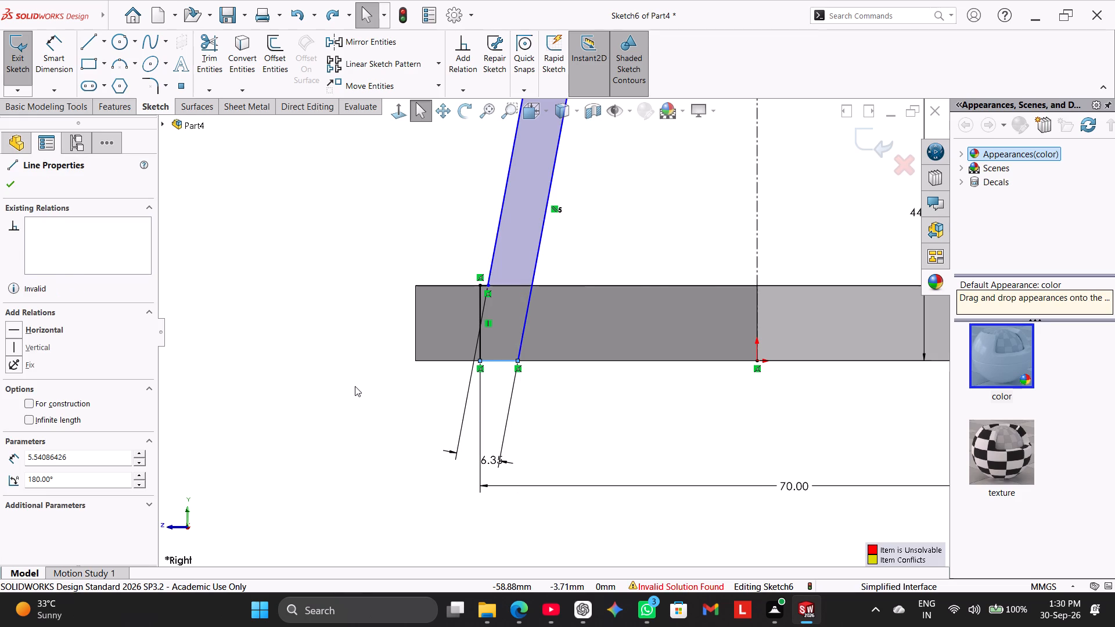
{"action": "key", "text": "ctrl+z"}
Delete the coincident relations at both ends of the foot's bottom line and try to move the inner slanted edge inward.
{"action": "scroll", "coordinate": [401, 378], "scroll_direction": "up", "scroll_amount": 2}
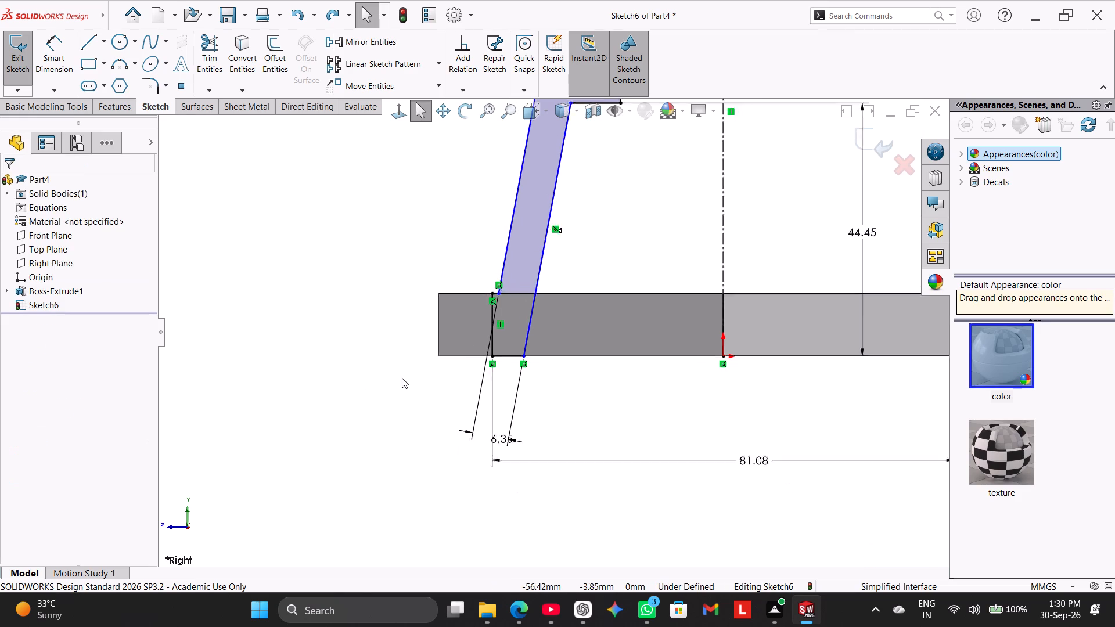
{"action": "right_click", "coordinate": [526, 361]}
{"action": "left_click", "coordinate": [584, 516]}
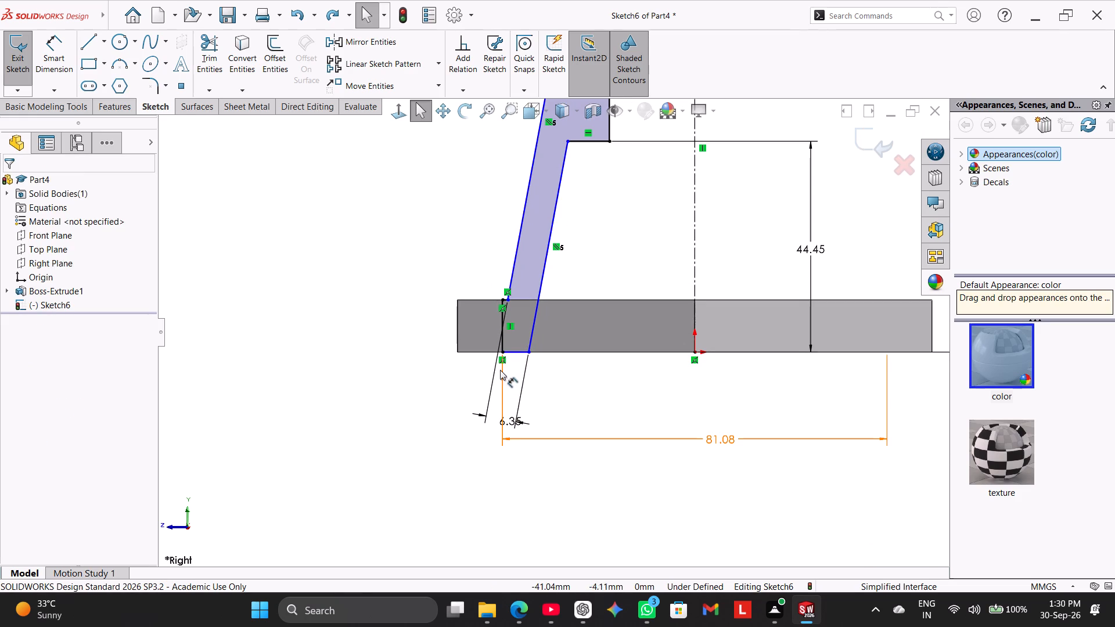
{"action": "right_click", "coordinate": [500, 362]}
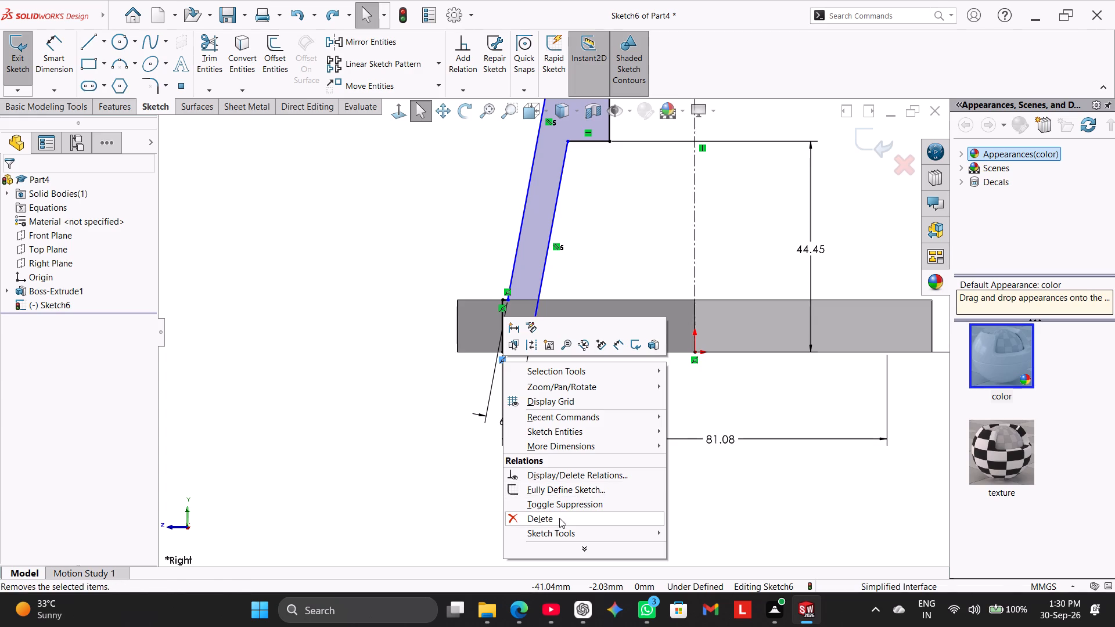
{"action": "left_click", "coordinate": [559, 518]}
{"action": "left_click_drag", "start_coordinate": [531, 329], "coordinate": [548, 329]}
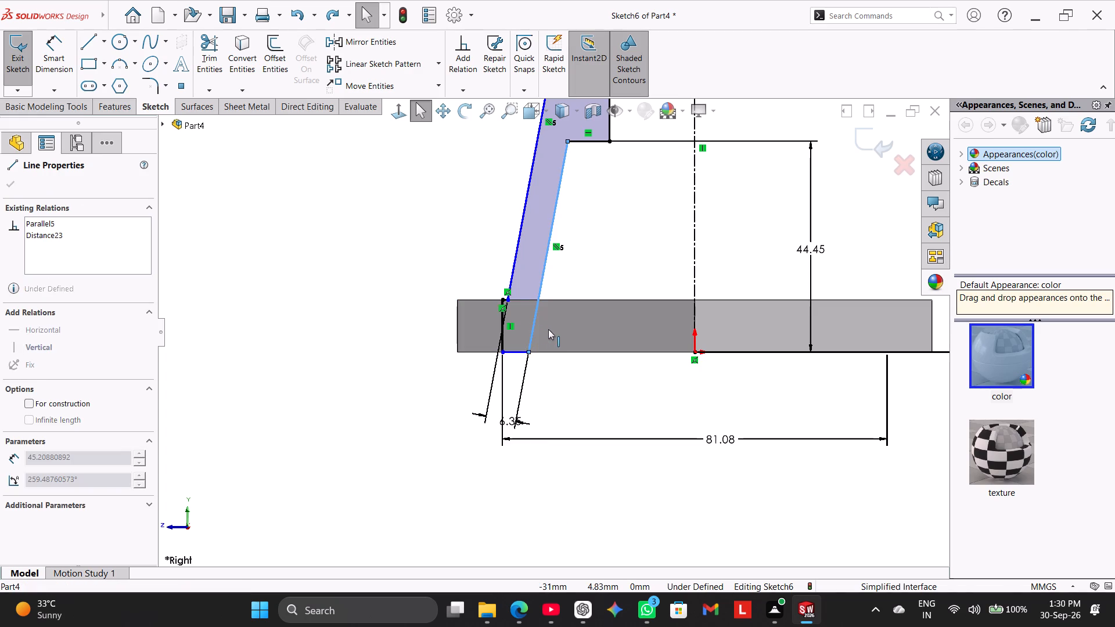
{"action": "left_click_drag", "start_coordinate": [548, 329], "coordinate": [550, 330]}
Delete the coincident relations at both ends of the short horizontal line on the plate's top edge and try moving the inner slanted edge.
{"action": "scroll", "coordinate": [513, 321], "scroll_direction": "down", "scroll_amount": 14}
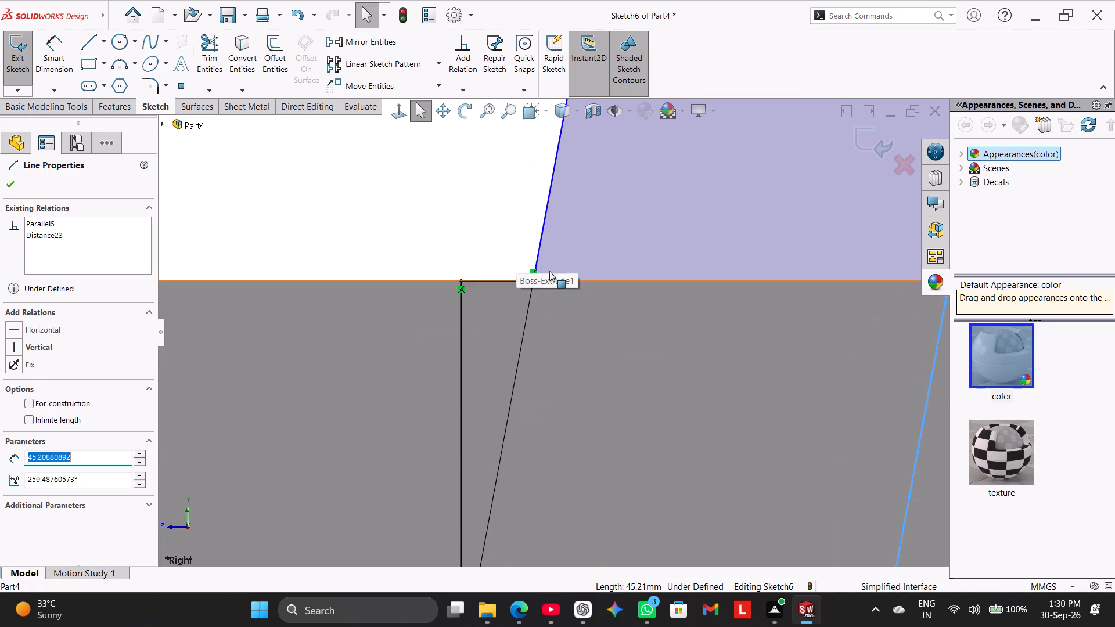
{"action": "scroll", "coordinate": [549, 271], "scroll_direction": "down", "scroll_amount": 3}
{"action": "scroll", "coordinate": [520, 294], "scroll_direction": "up", "scroll_amount": 9}
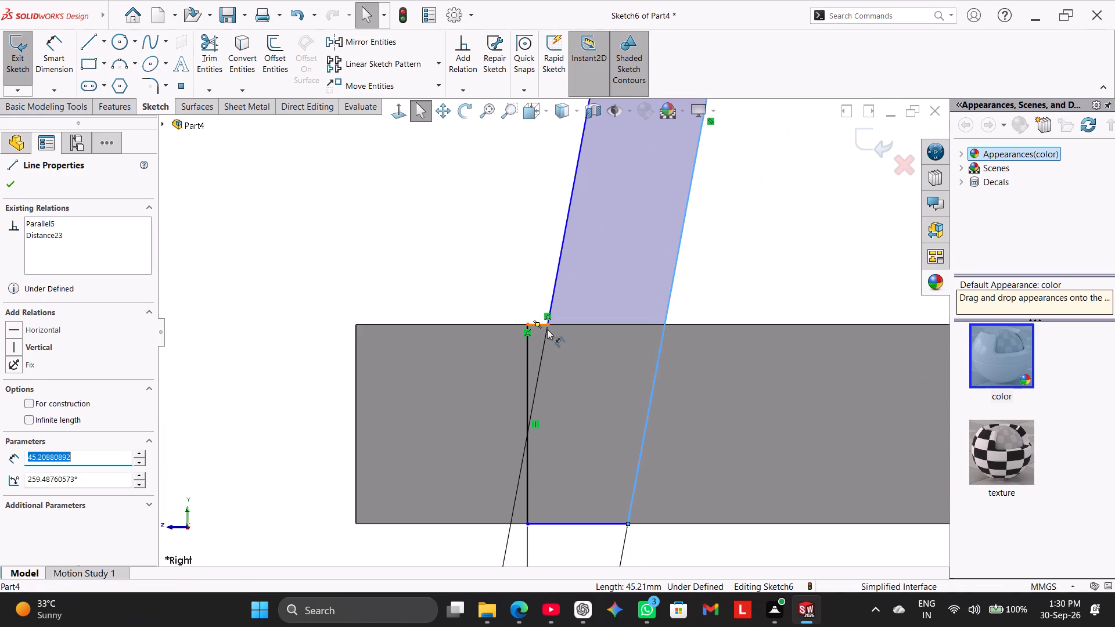
{"action": "scroll", "coordinate": [551, 330], "scroll_direction": "up", "scroll_amount": 1}
{"action": "right_click", "coordinate": [548, 316]}
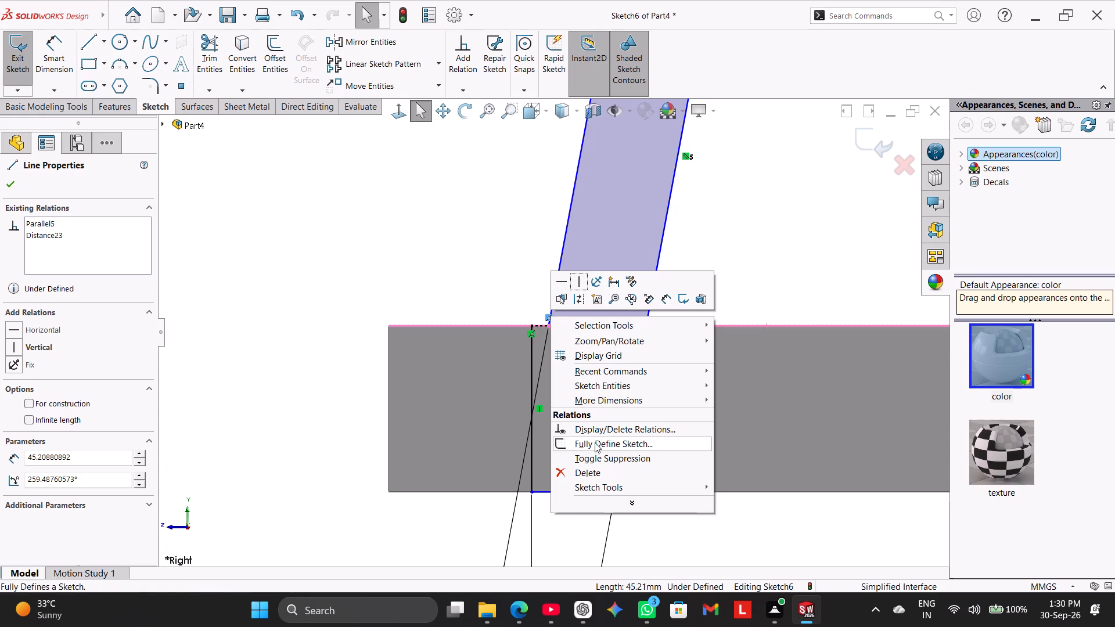
{"action": "left_click", "coordinate": [602, 470]}
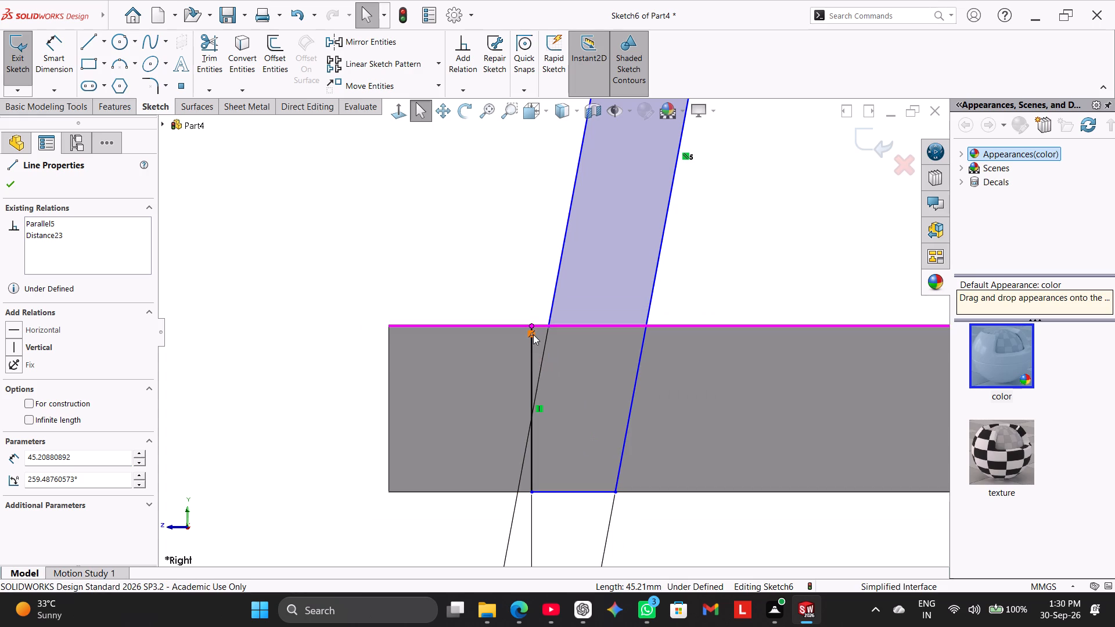
{"action": "right_click", "coordinate": [533, 334]}
{"action": "left_click", "coordinate": [593, 487]}
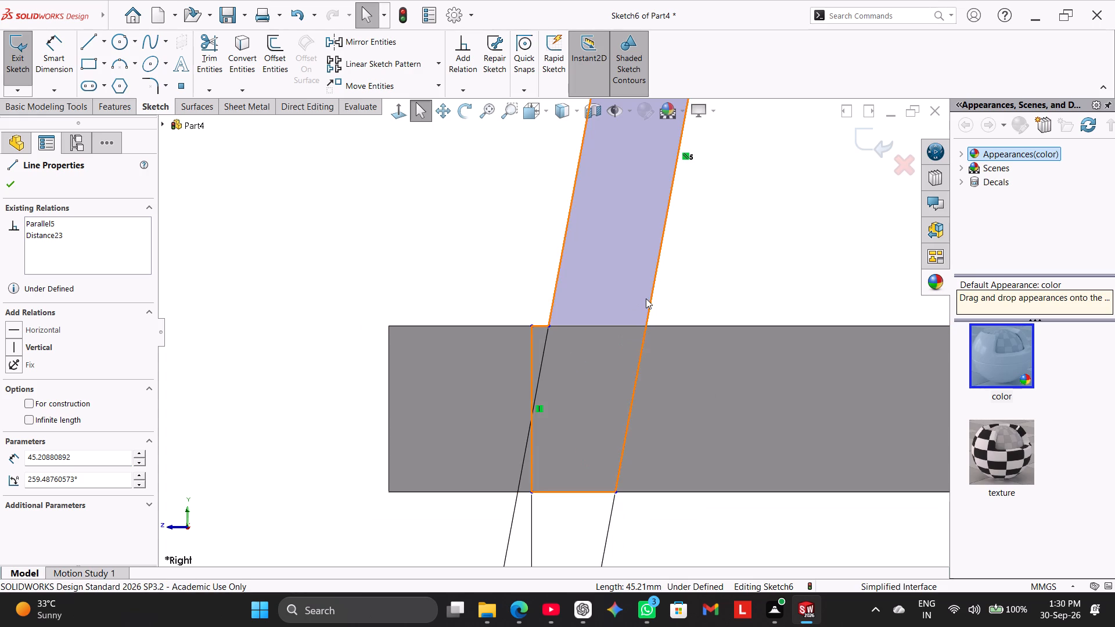
{"action": "left_click_drag", "start_coordinate": [652, 291], "coordinate": [690, 300]}
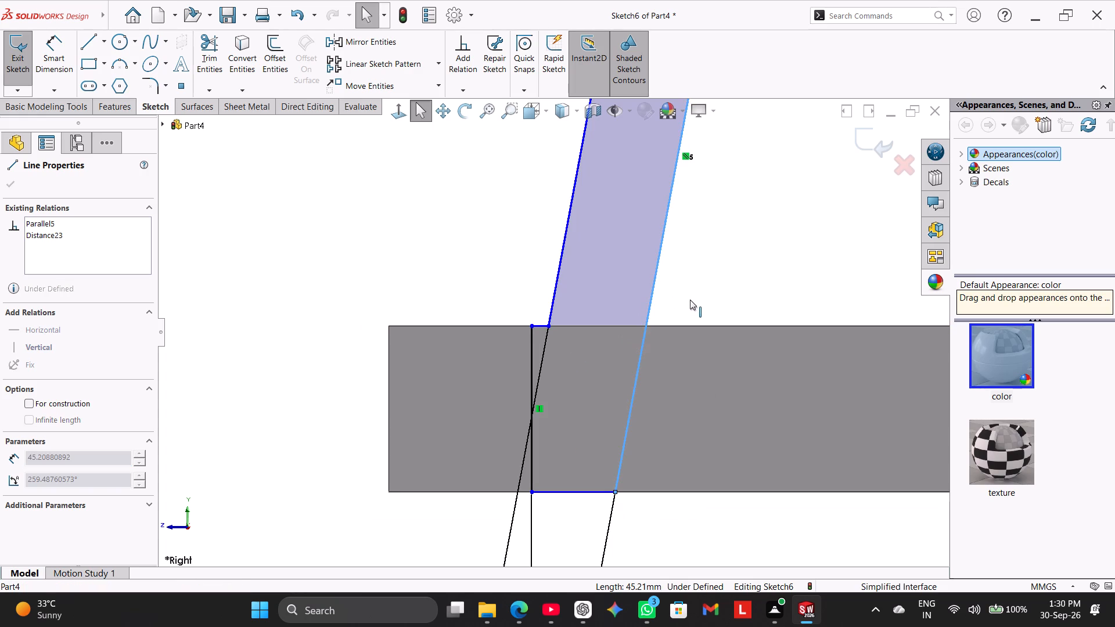
{"action": "left_click_drag", "start_coordinate": [690, 300], "coordinate": [703, 302]}
Delete the foot's short vertical edge together with its doubled dimension, and try to move the inner slanted edge inward.
{"action": "scroll", "coordinate": [590, 423], "scroll_direction": "up", "scroll_amount": 6}
{"action": "scroll", "coordinate": [606, 332], "scroll_direction": "down", "scroll_amount": 2}
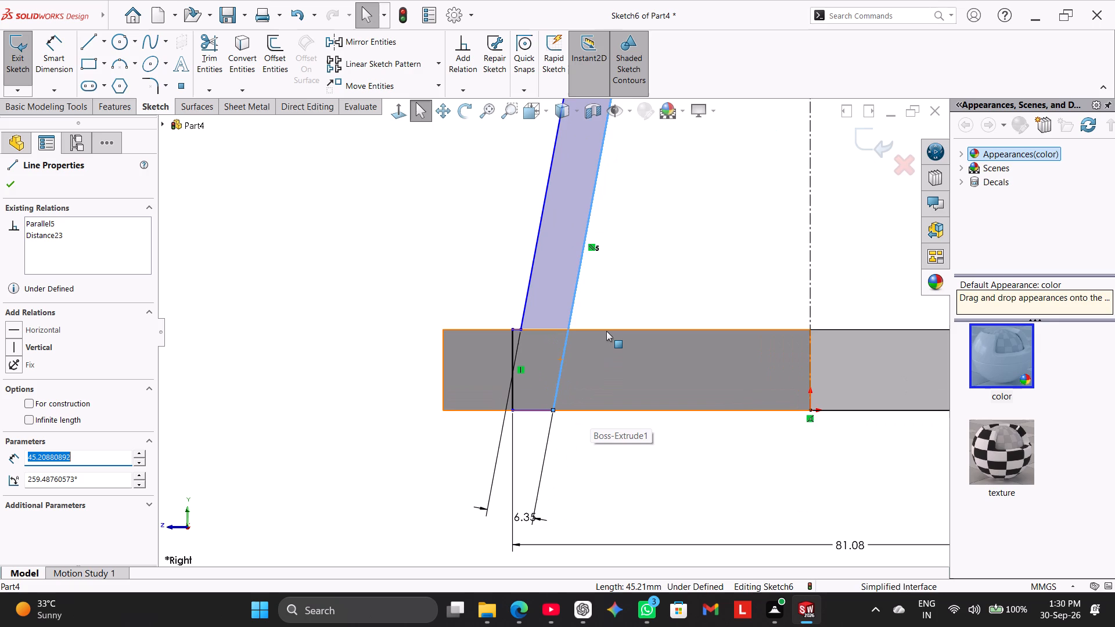
{"action": "scroll", "coordinate": [598, 331], "scroll_direction": "down", "scroll_amount": 1}
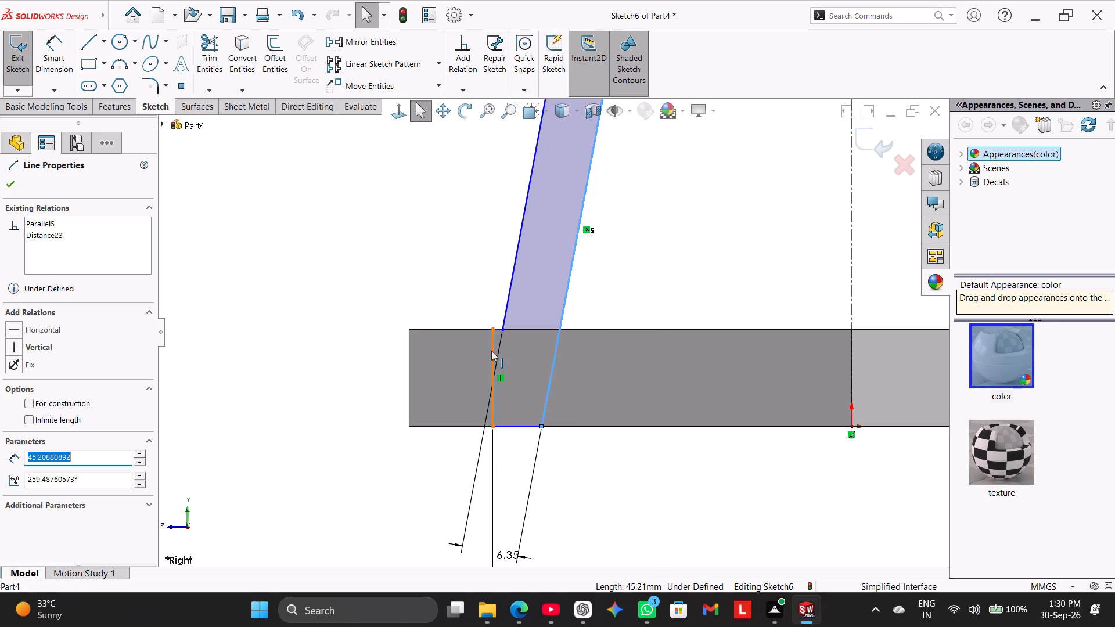
{"action": "right_click", "coordinate": [491, 351]}
{"action": "left_click", "coordinate": [547, 547]}
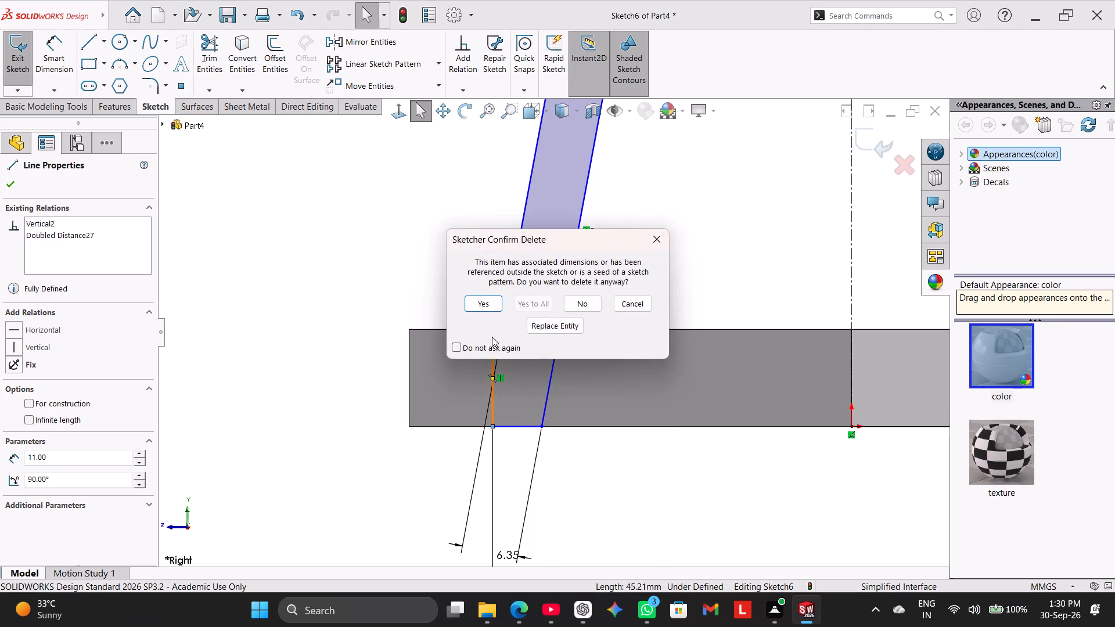
{"action": "left_click", "coordinate": [485, 309]}
{"action": "left_click_drag", "start_coordinate": [563, 298], "coordinate": [571, 300]}
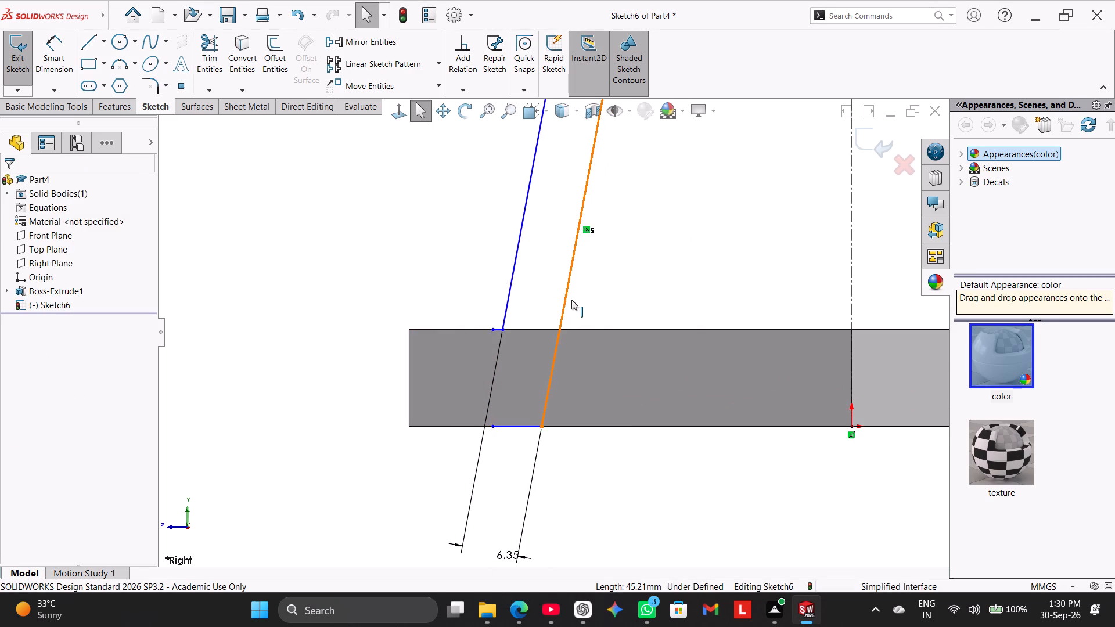
{"action": "left_click_drag", "start_coordinate": [571, 300], "coordinate": [594, 302]}
Delete the 6.35 mm dimension between the arm's two parallel slanted edges.
{"action": "scroll", "coordinate": [605, 307], "scroll_direction": "up", "scroll_amount": 7}
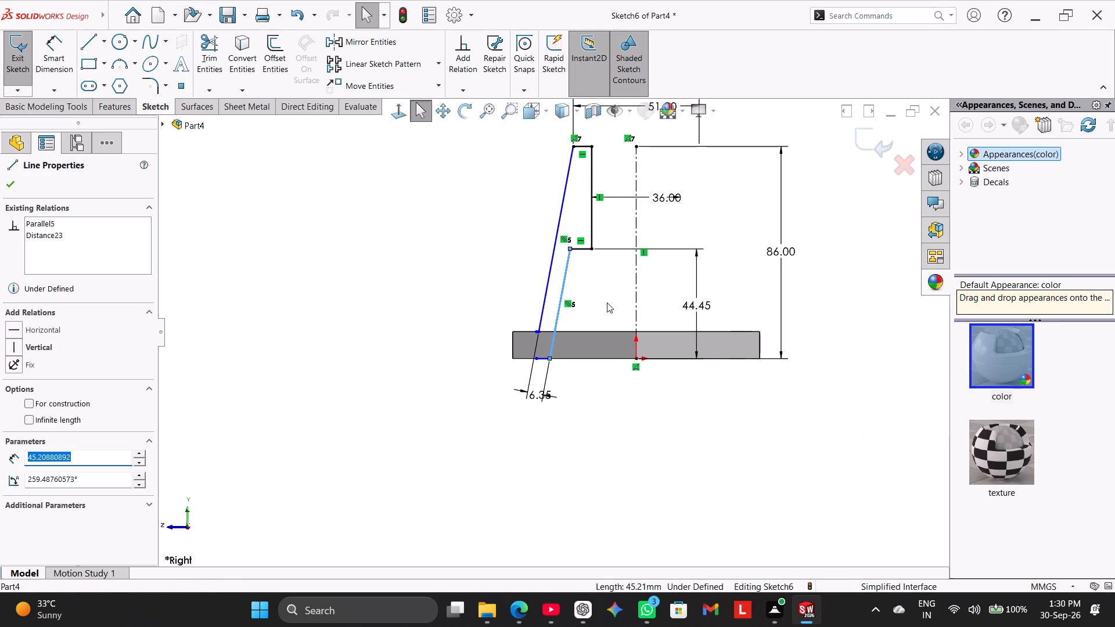
{"action": "scroll", "coordinate": [551, 297], "scroll_direction": "down", "scroll_amount": 3}
{"action": "left_click", "coordinate": [451, 304]}
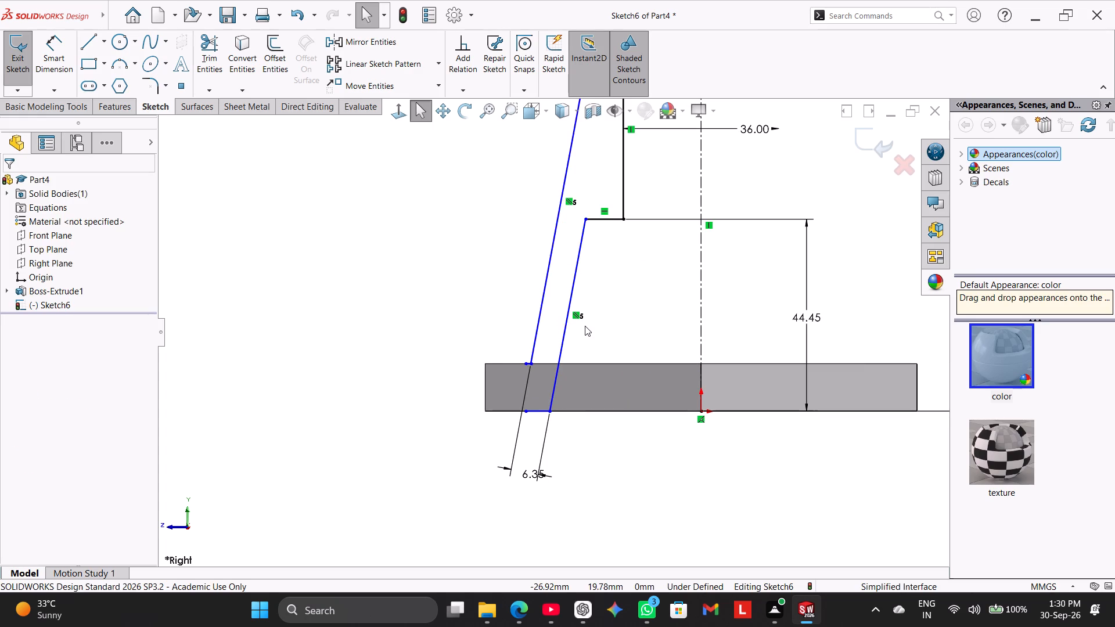
{"action": "scroll", "coordinate": [585, 326], "scroll_direction": "up", "scroll_amount": 2}
{"action": "scroll", "coordinate": [585, 326], "scroll_direction": "down", "scroll_amount": 1}
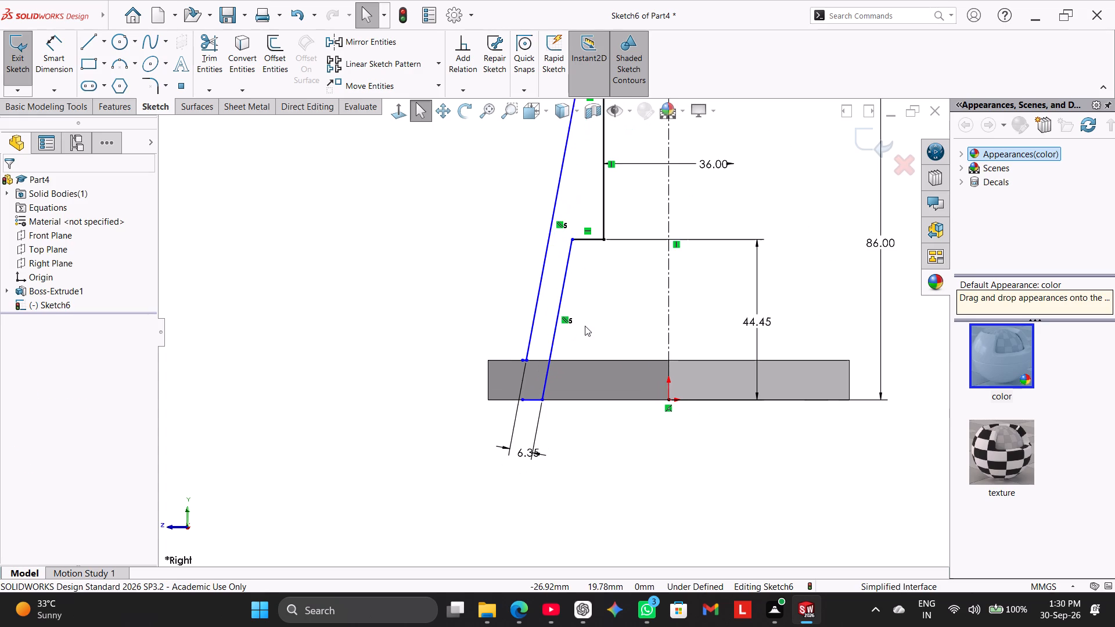
{"action": "scroll", "coordinate": [585, 326], "scroll_direction": "up", "scroll_amount": 1}
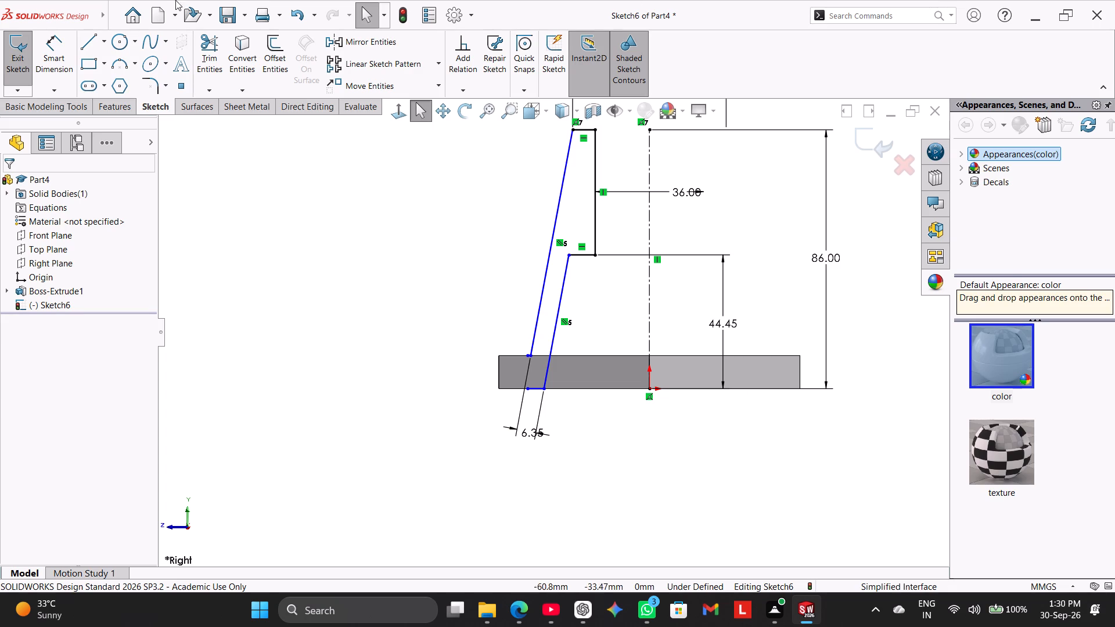
{"action": "right_click", "coordinate": [526, 431]}
{"action": "left_click", "coordinate": [574, 453]}
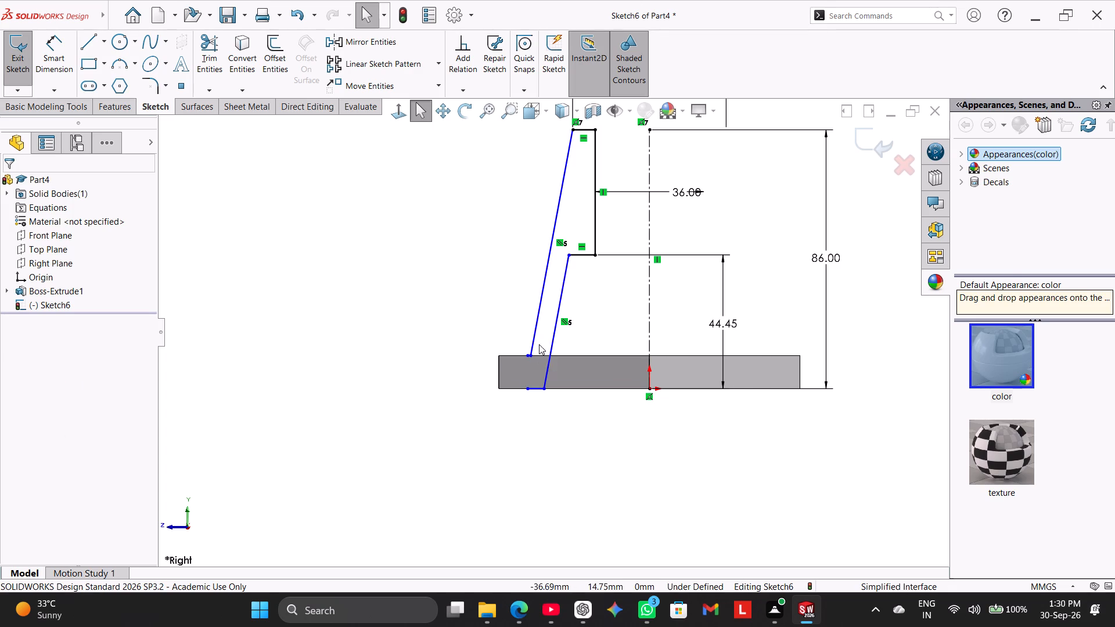
Move the arm's inner slanted edge a few millimetres inward toward the centerline.
{"action": "left_click_drag", "start_coordinate": [555, 340], "coordinate": [574, 343]}
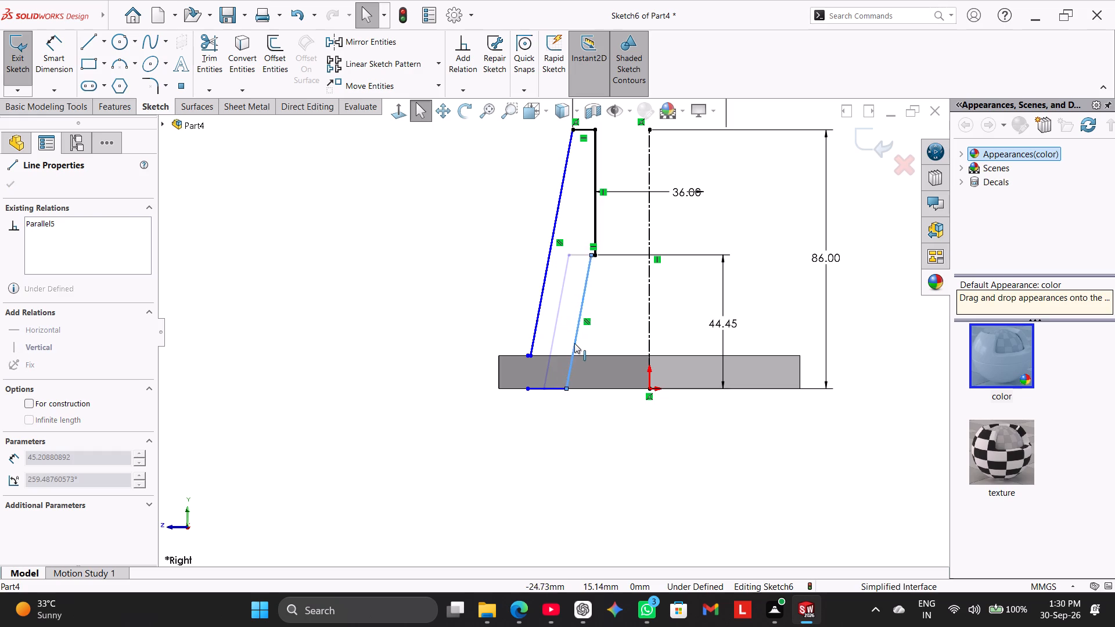
{"action": "left_click_drag", "start_coordinate": [574, 343], "coordinate": [564, 344]}
{"action": "left_click", "coordinate": [366, 289]}
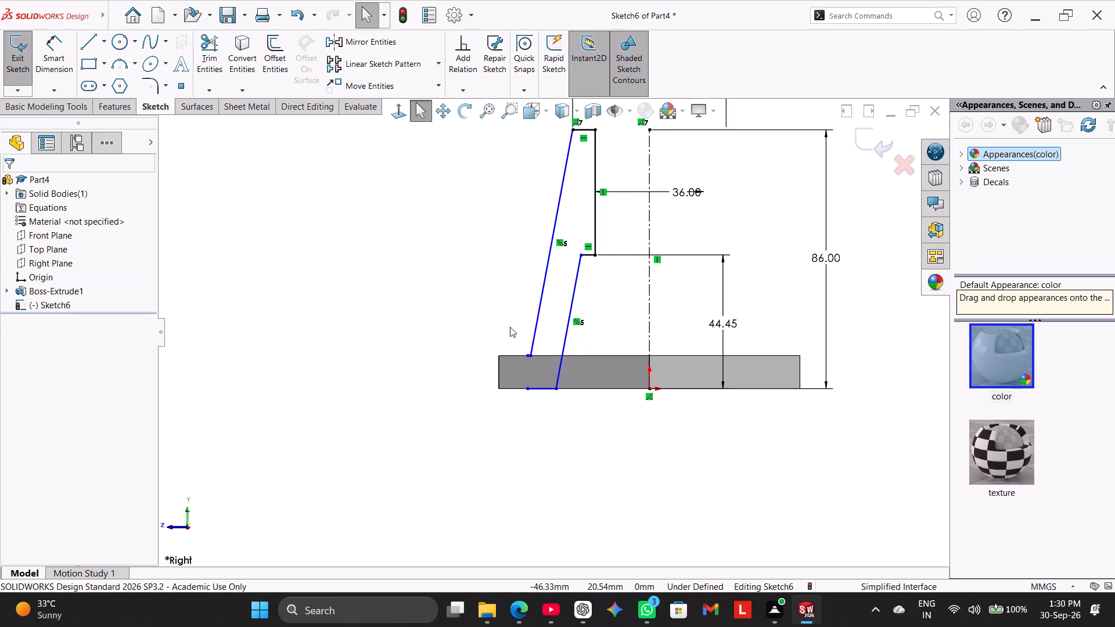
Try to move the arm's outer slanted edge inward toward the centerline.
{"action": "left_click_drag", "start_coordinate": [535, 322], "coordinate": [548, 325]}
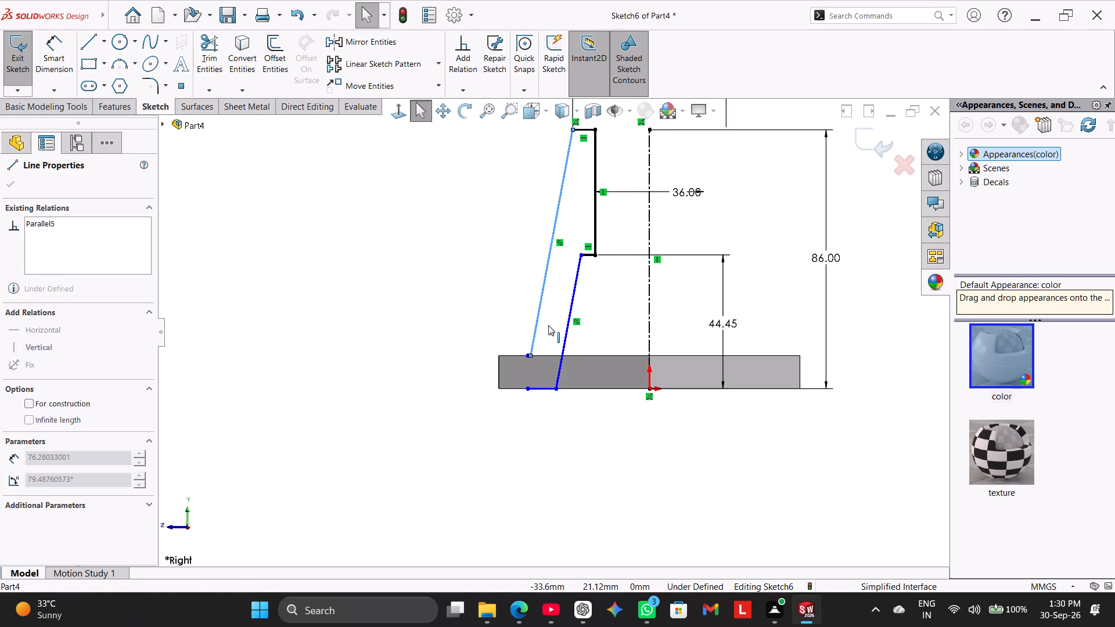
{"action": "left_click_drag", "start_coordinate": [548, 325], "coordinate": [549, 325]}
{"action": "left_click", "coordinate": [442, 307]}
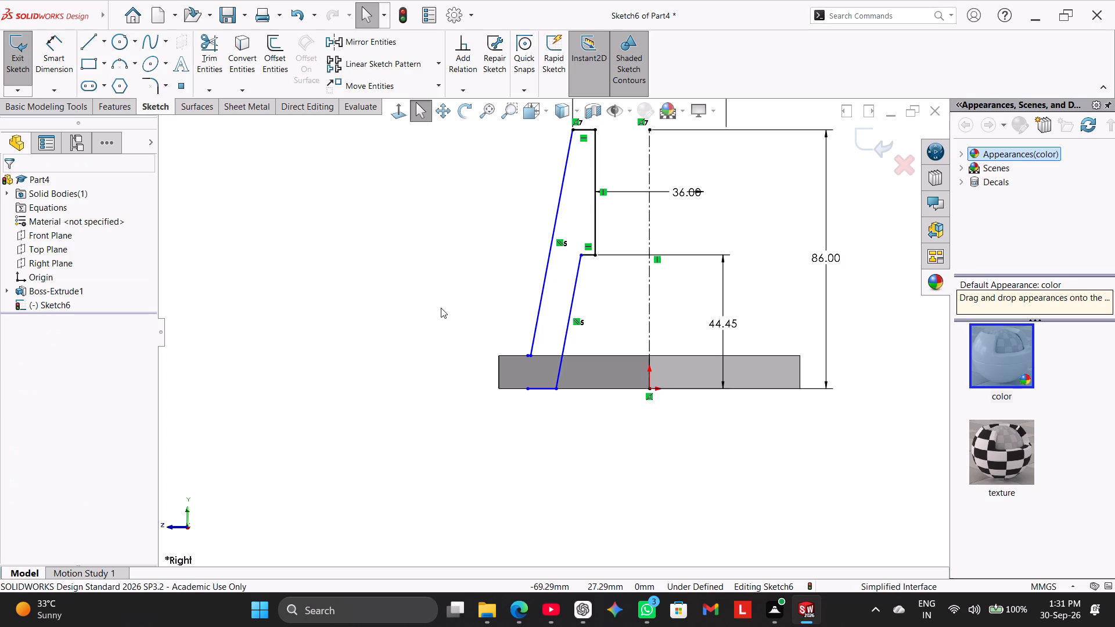
Dimension the spacing between the arm's two parallel slanted edges and set it to 6.35 mm.
{"action": "scroll", "coordinate": [556, 205], "scroll_direction": "up", "scroll_amount": 1}
{"action": "scroll", "coordinate": [566, 207], "scroll_direction": "down", "scroll_amount": 1}
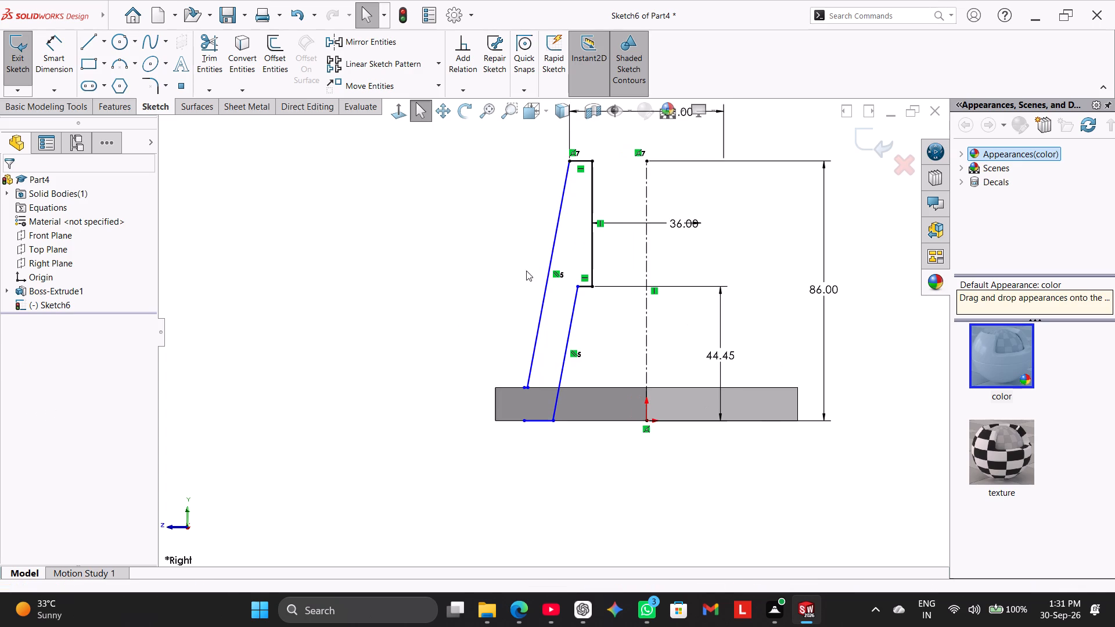
{"action": "left_click", "coordinate": [53, 62]}
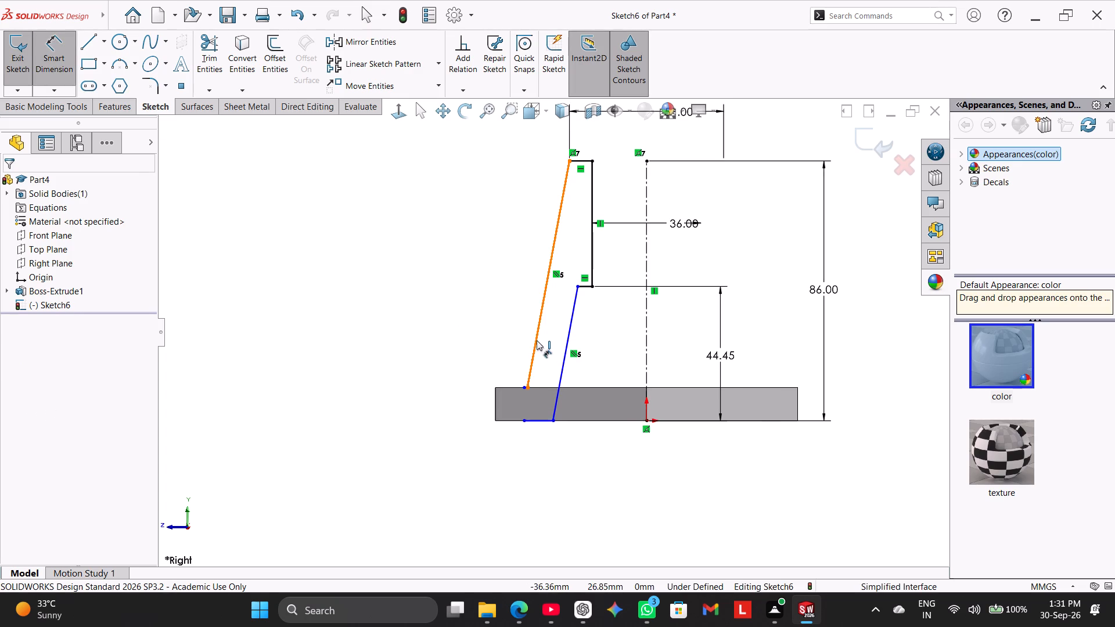
{"action": "left_click", "coordinate": [537, 340]}
{"action": "left_click", "coordinate": [563, 368]}
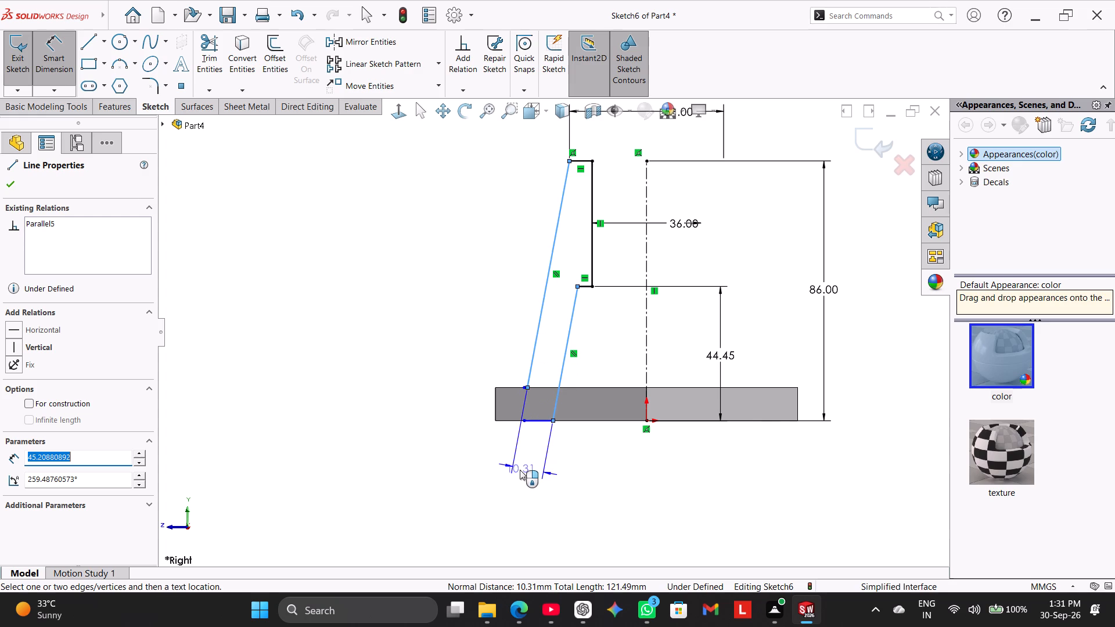
{"action": "left_click", "coordinate": [520, 470]}
{"action": "type", "text": "6.35"}
{"action": "key", "text": "Return"}
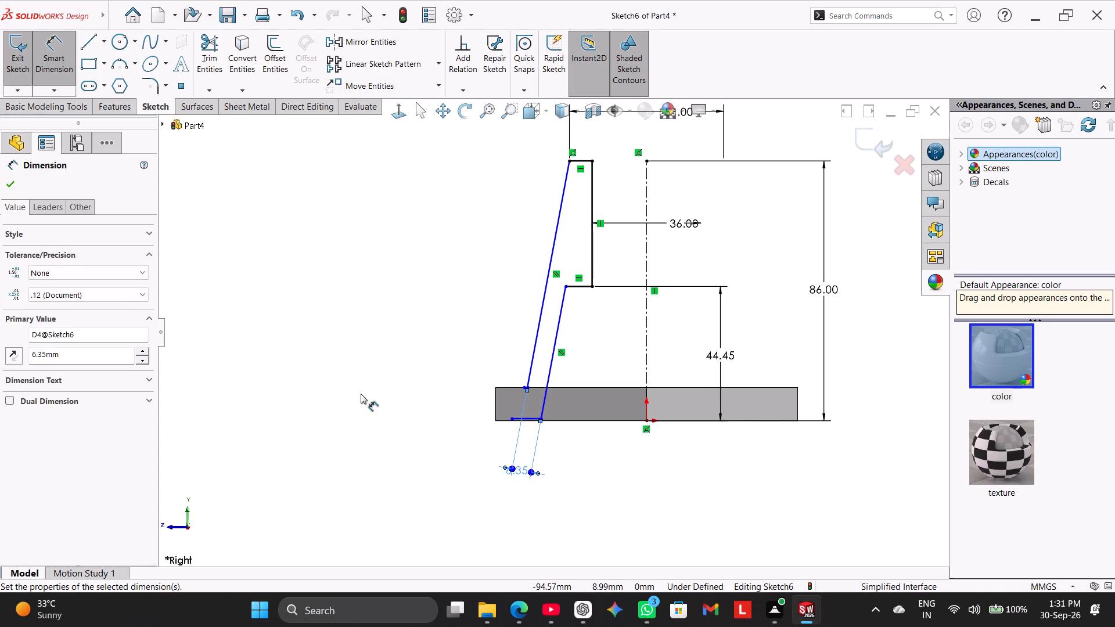
{"action": "right_click", "coordinate": [360, 355]}
{"action": "left_click", "coordinate": [391, 389]}
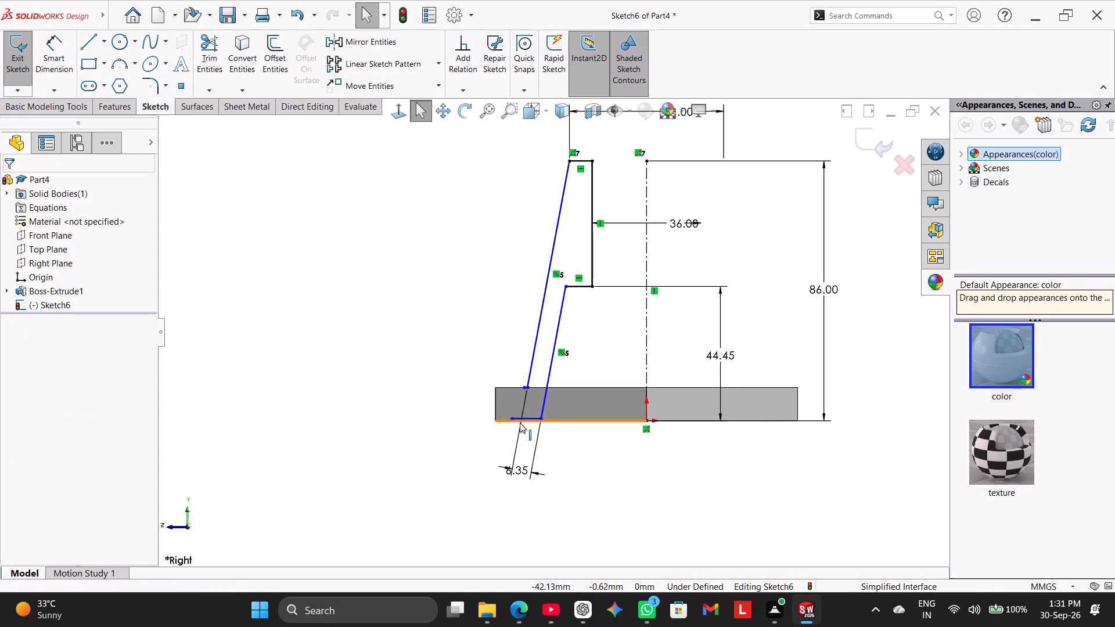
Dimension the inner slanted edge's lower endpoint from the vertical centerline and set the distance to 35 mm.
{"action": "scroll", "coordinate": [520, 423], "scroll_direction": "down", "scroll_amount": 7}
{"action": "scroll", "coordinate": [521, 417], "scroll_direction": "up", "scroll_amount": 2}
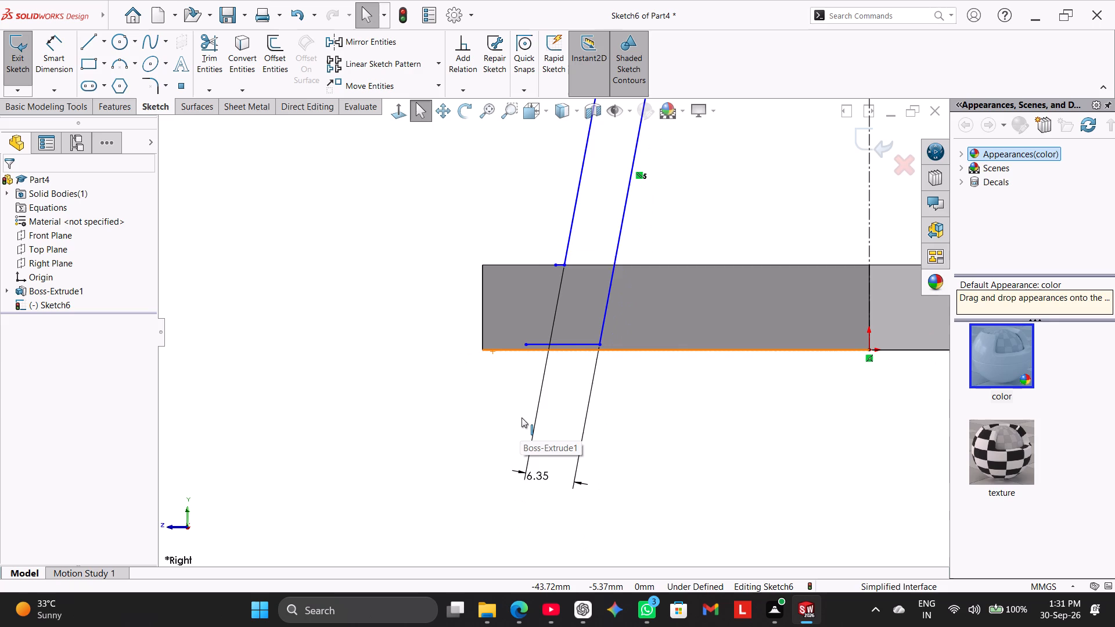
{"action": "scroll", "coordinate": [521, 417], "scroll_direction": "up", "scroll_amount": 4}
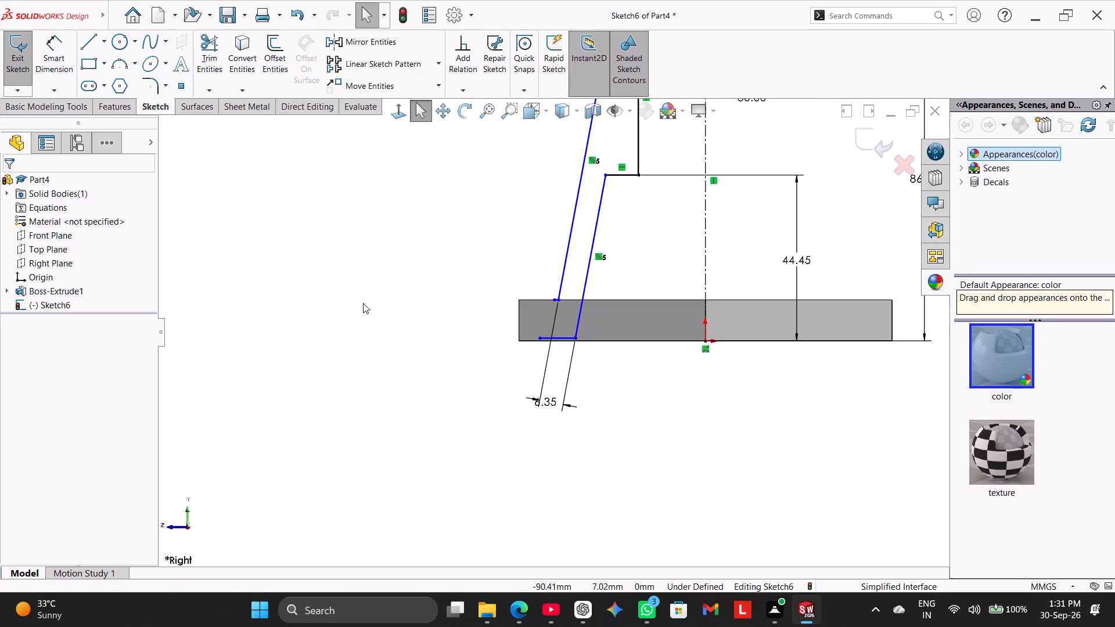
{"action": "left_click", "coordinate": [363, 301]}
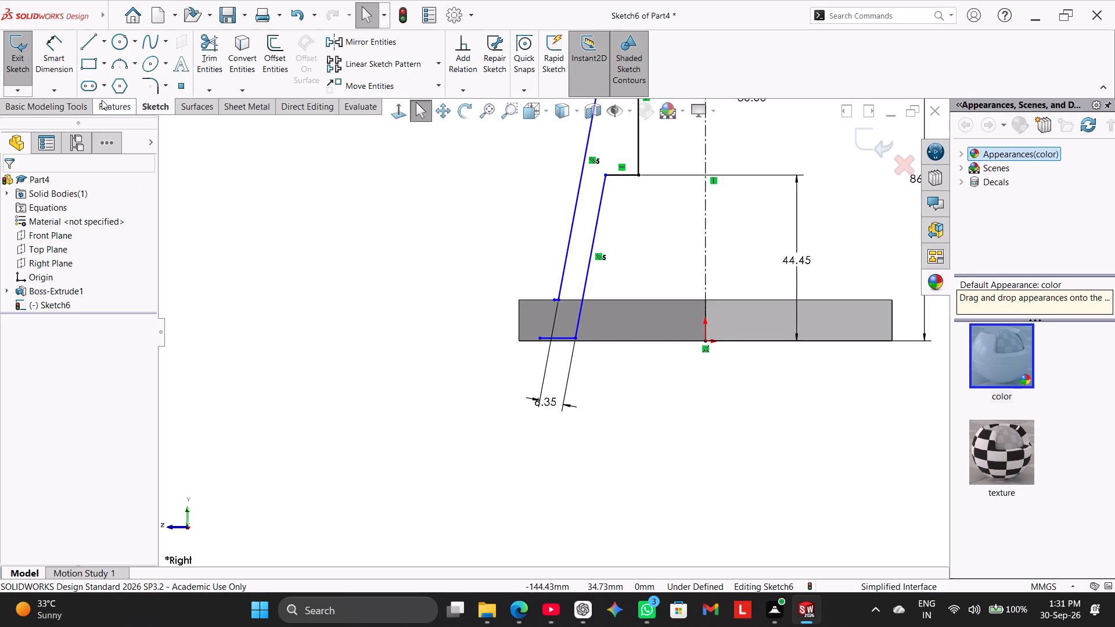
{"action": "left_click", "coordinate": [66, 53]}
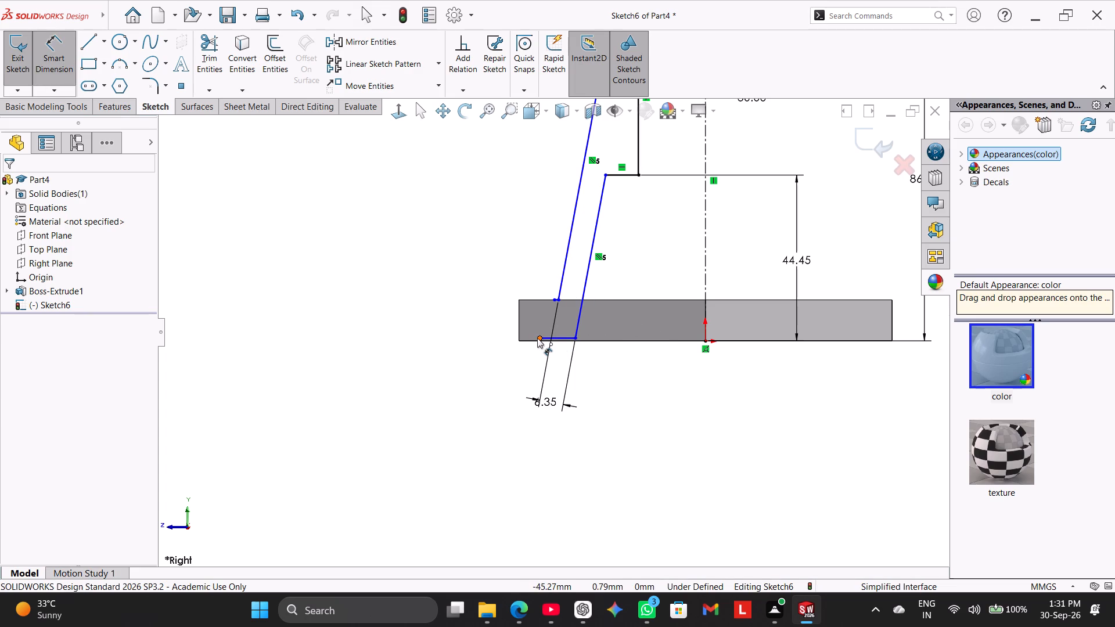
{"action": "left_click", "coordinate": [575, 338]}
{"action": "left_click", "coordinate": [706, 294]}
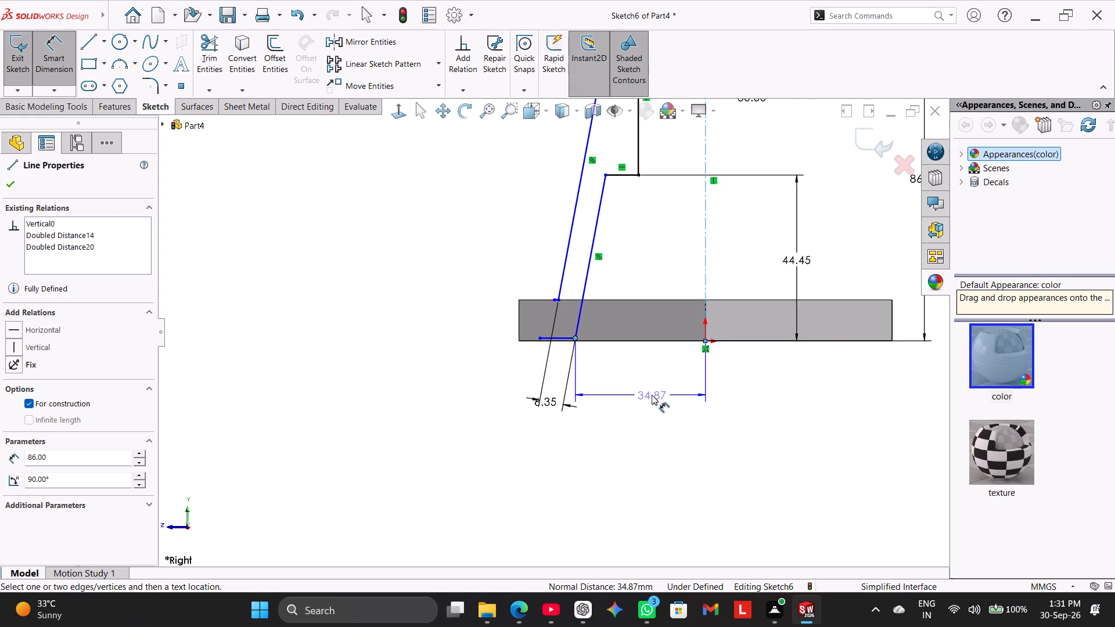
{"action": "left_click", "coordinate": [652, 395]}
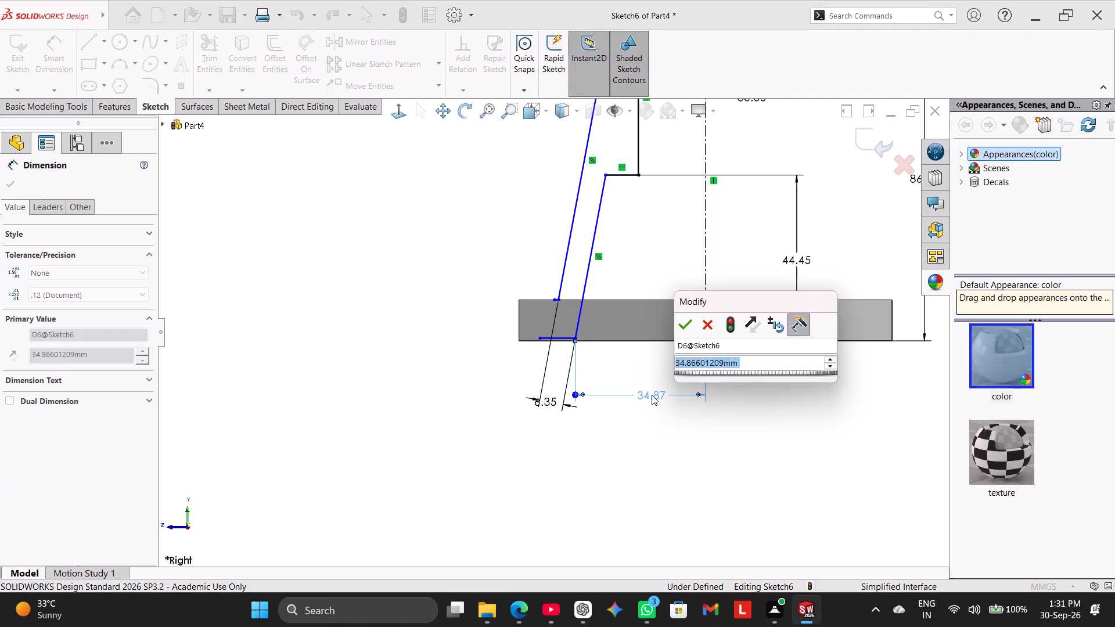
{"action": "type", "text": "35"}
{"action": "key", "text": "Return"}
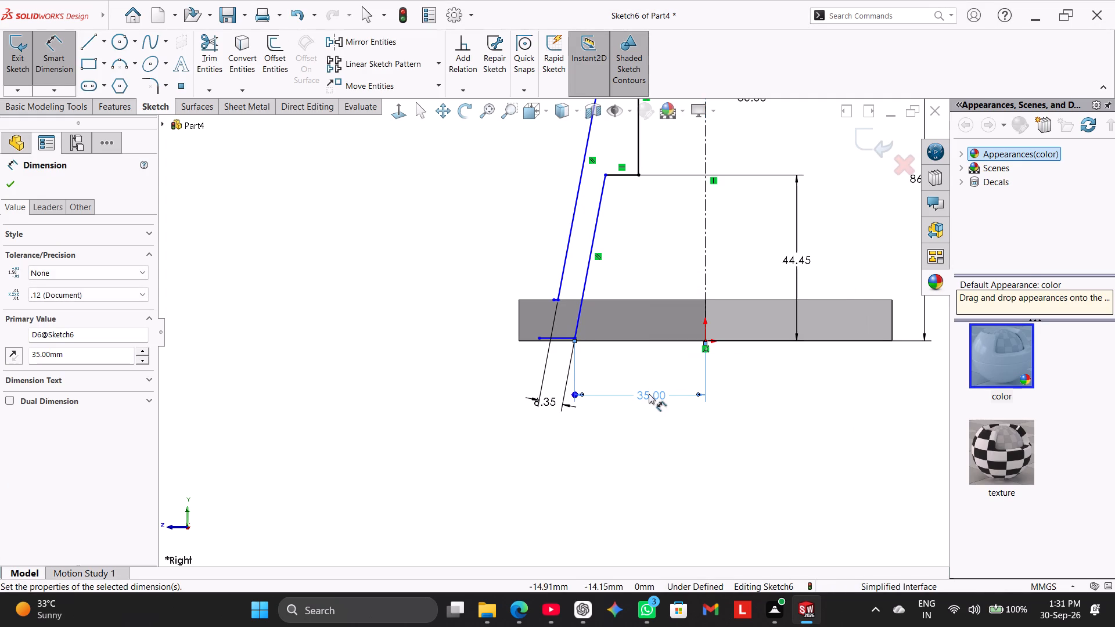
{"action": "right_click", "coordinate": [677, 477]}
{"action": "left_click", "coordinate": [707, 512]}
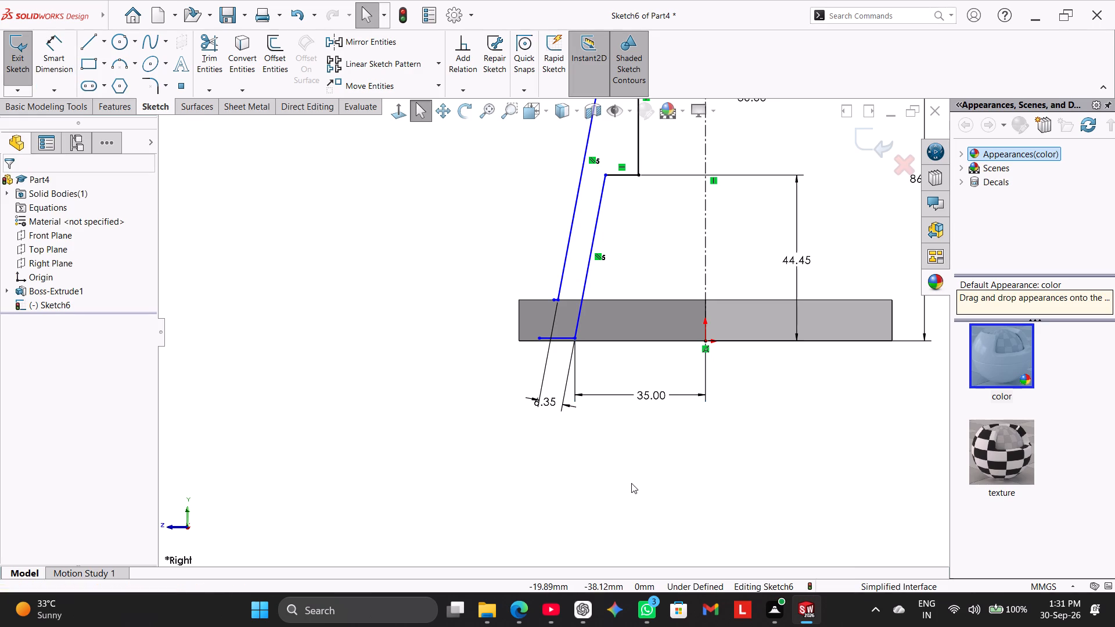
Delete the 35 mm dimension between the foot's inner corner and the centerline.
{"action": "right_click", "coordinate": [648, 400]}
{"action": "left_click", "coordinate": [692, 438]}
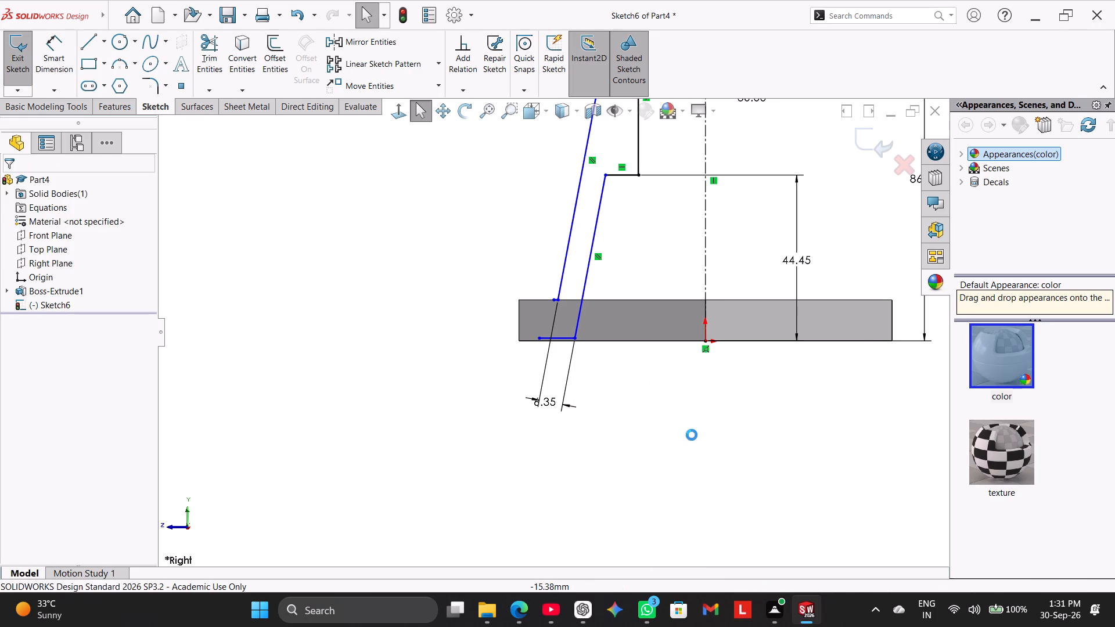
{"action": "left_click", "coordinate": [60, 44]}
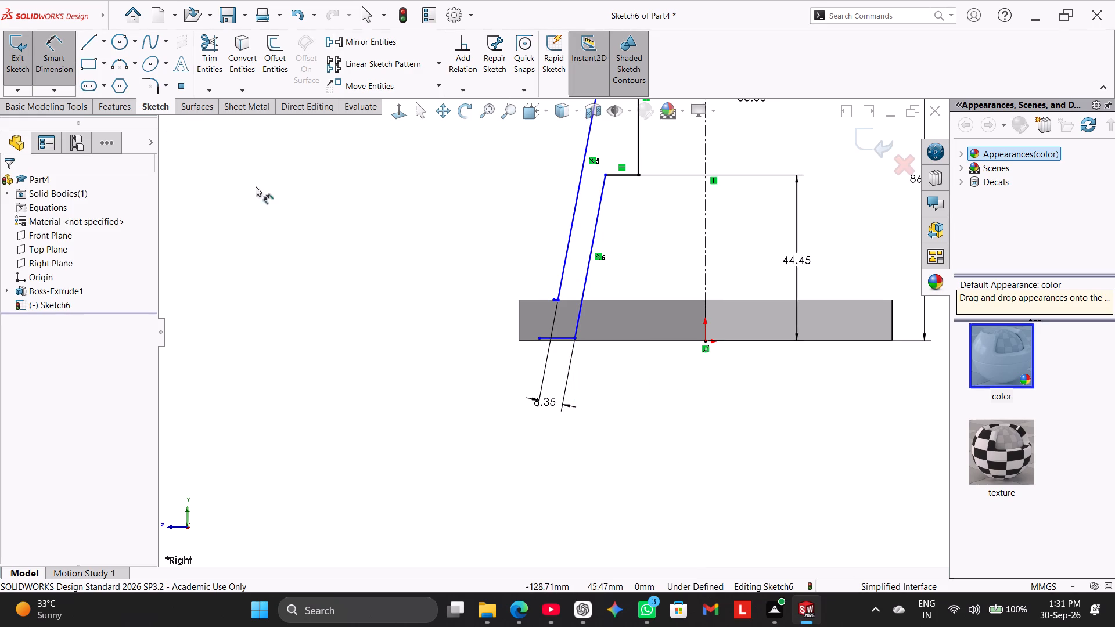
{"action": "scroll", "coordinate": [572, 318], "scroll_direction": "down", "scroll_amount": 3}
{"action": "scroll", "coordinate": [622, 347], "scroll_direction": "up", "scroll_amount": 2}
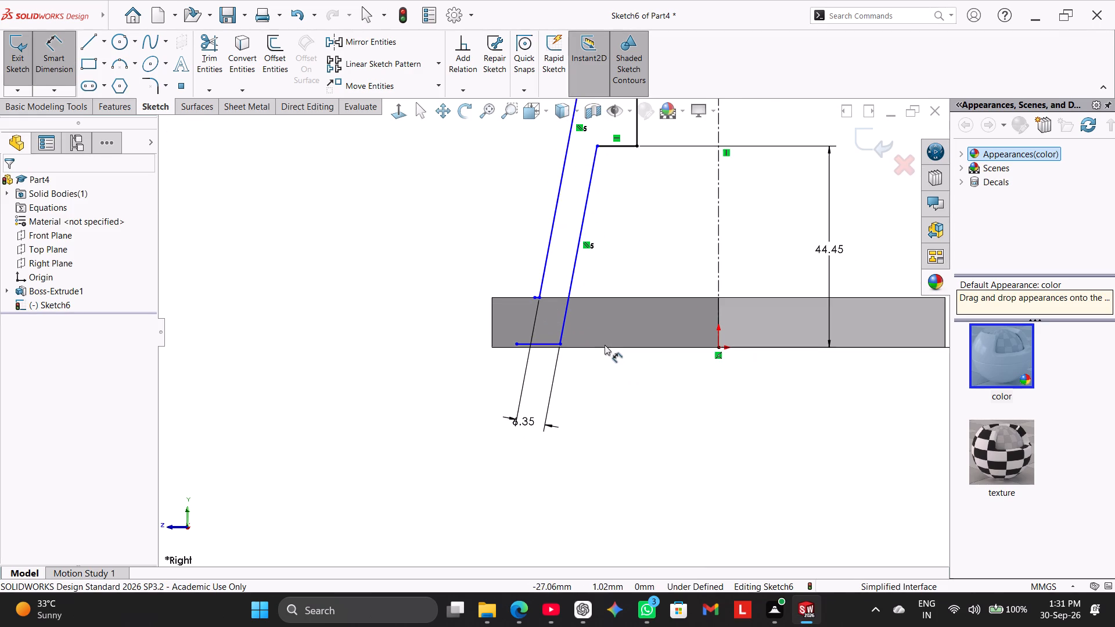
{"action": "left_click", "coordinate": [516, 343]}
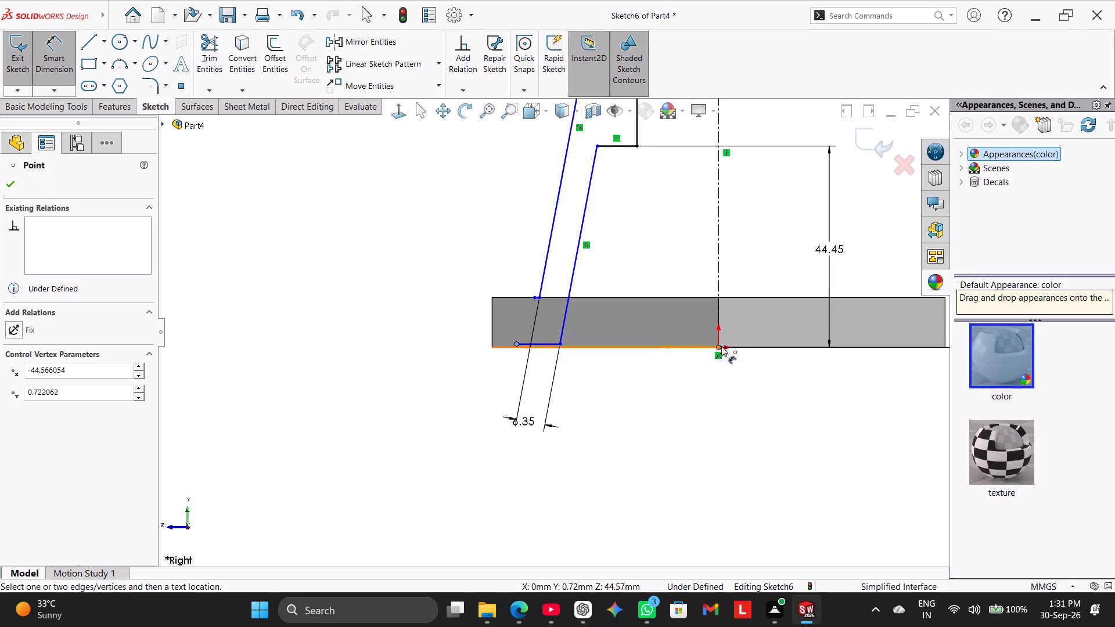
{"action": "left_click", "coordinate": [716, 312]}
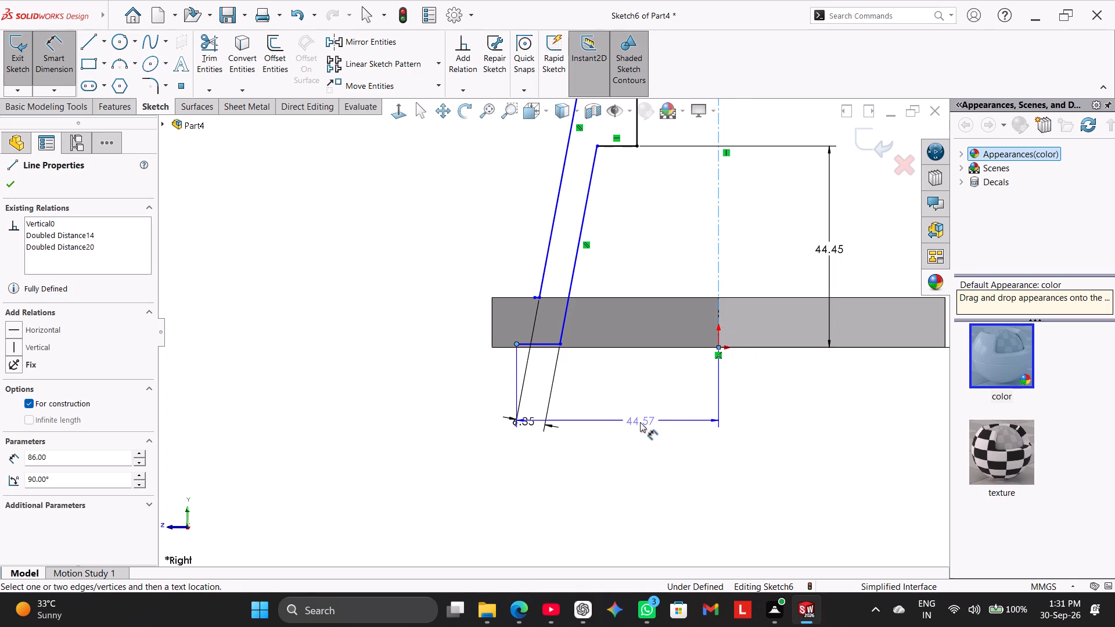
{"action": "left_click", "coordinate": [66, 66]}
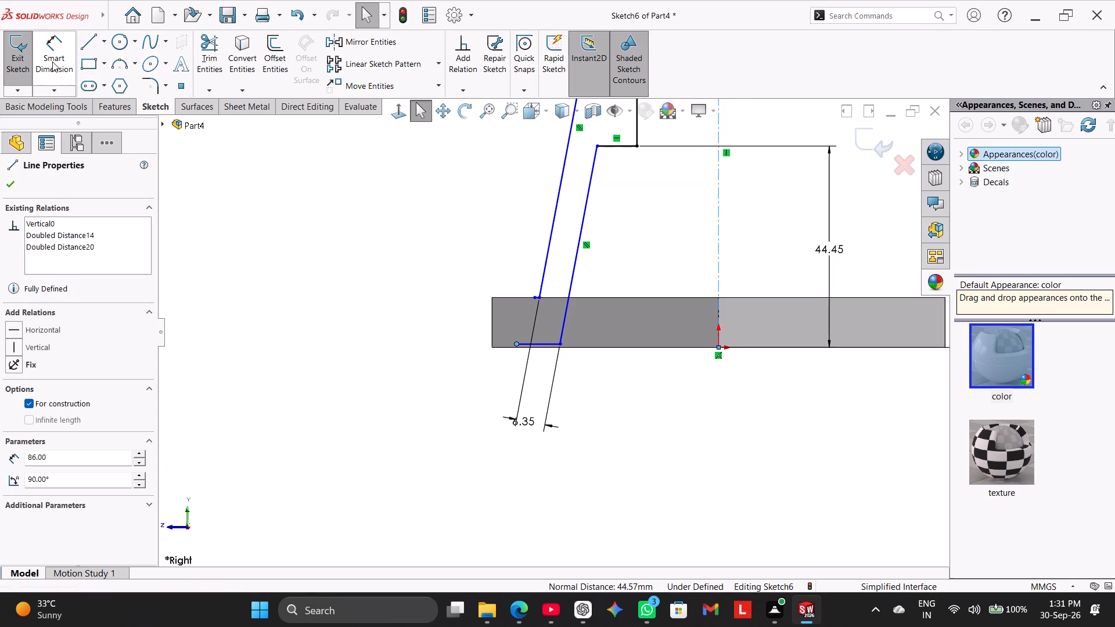
Start a new Smart Dimension on the arm profile sketch.
{"action": "left_click", "coordinate": [52, 59]}
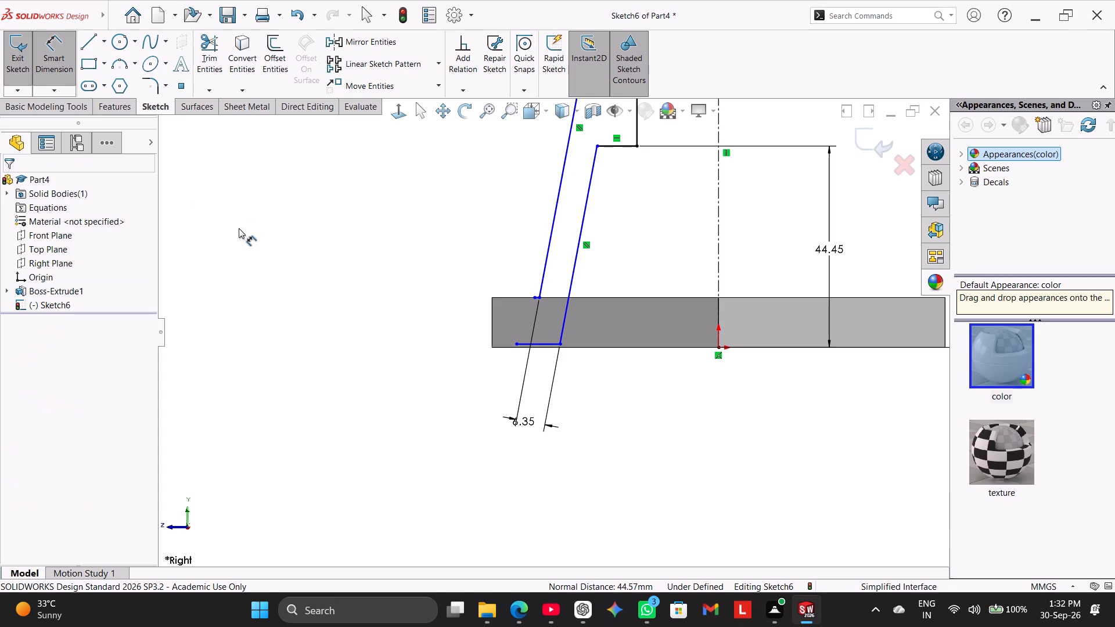
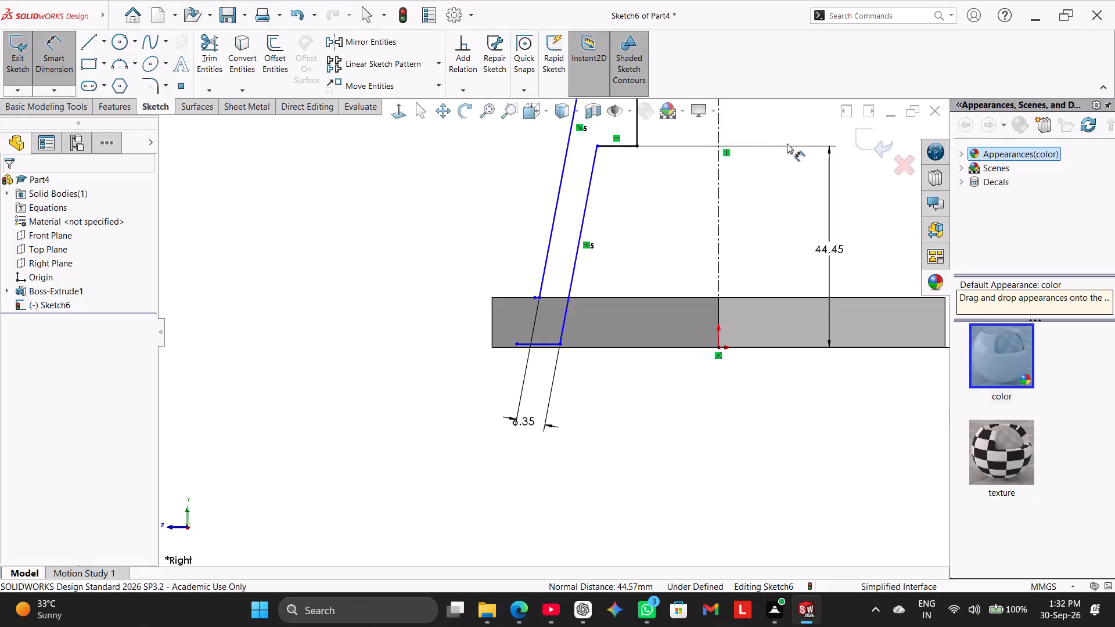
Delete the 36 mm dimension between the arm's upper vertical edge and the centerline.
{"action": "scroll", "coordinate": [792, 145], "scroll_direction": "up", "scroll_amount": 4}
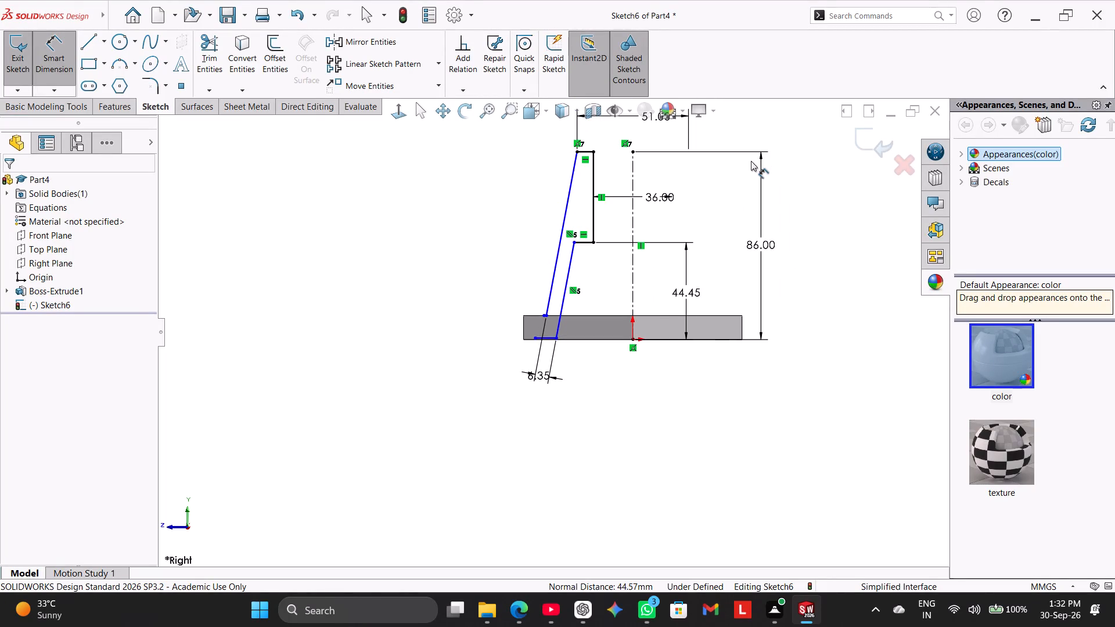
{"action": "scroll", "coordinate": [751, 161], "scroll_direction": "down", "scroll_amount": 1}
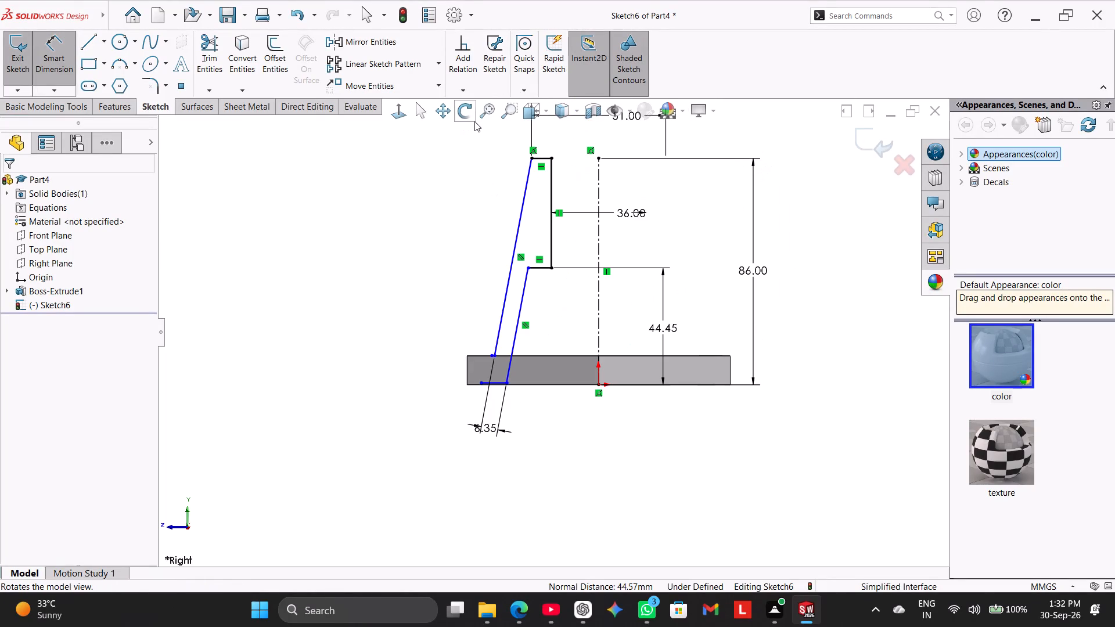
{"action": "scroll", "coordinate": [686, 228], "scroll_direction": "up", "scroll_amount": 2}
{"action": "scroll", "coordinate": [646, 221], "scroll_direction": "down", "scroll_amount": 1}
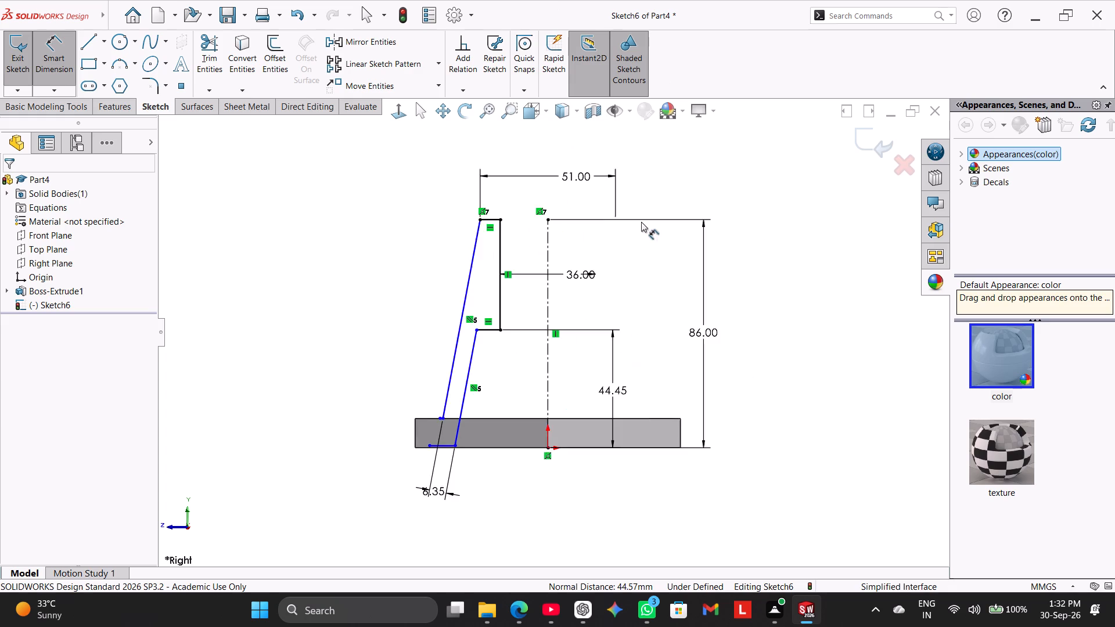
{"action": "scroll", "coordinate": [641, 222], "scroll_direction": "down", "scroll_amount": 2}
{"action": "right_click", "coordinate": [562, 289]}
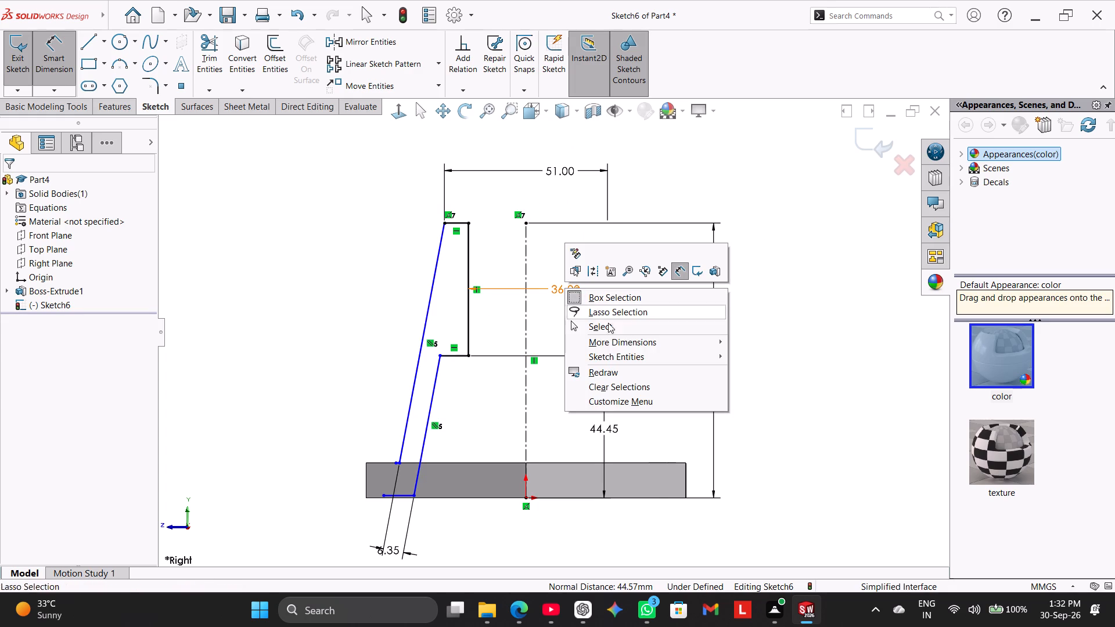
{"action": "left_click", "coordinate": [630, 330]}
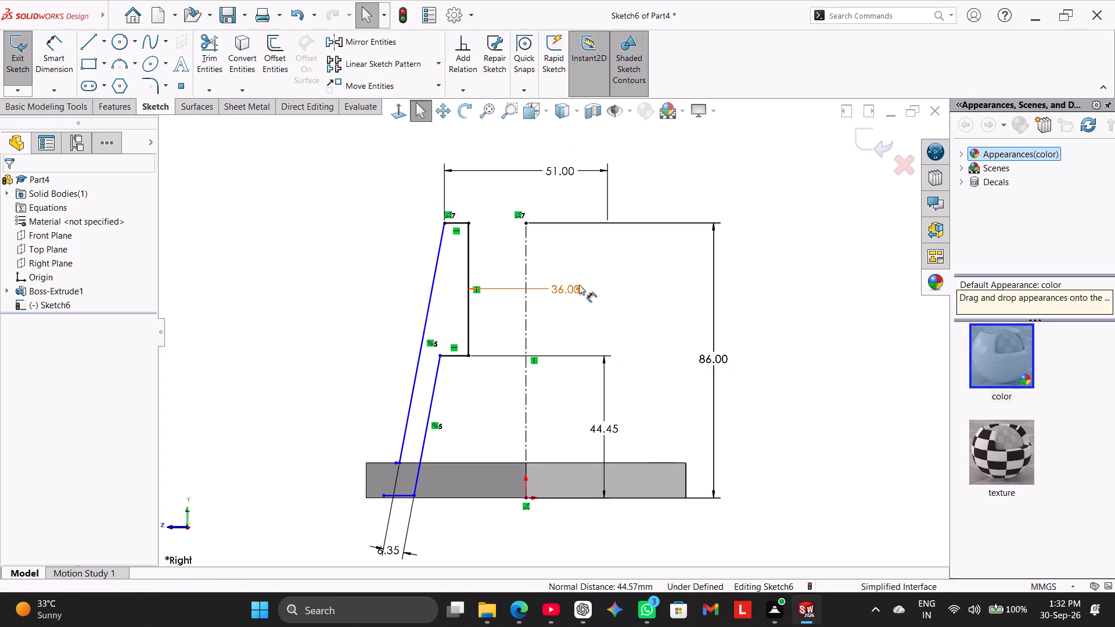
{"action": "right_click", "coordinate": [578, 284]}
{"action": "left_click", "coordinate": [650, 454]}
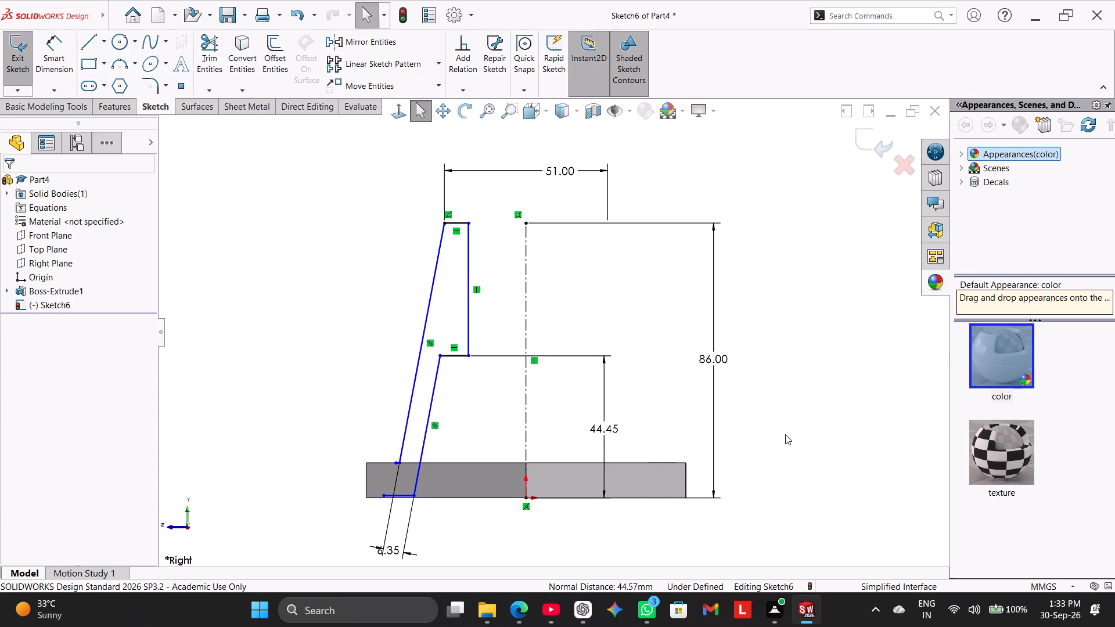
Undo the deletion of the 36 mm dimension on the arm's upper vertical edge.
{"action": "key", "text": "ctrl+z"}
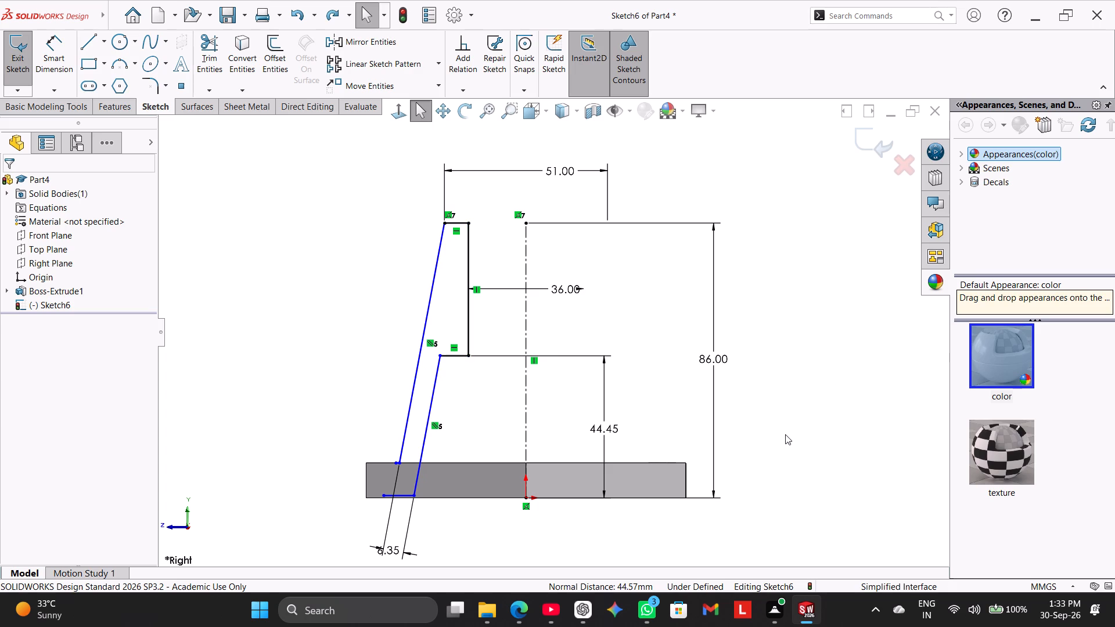
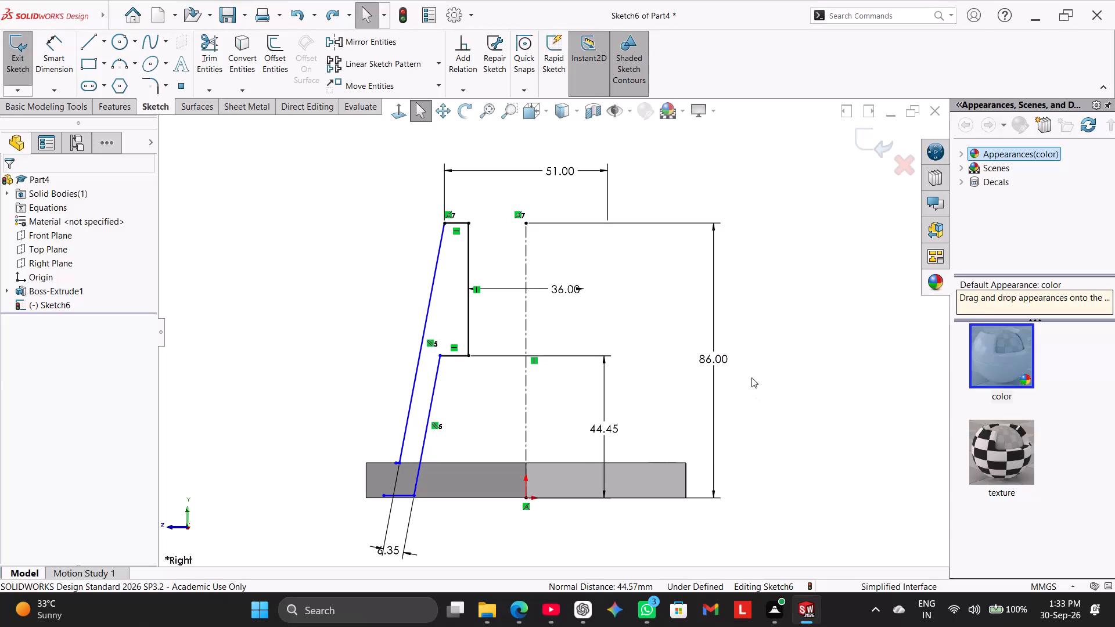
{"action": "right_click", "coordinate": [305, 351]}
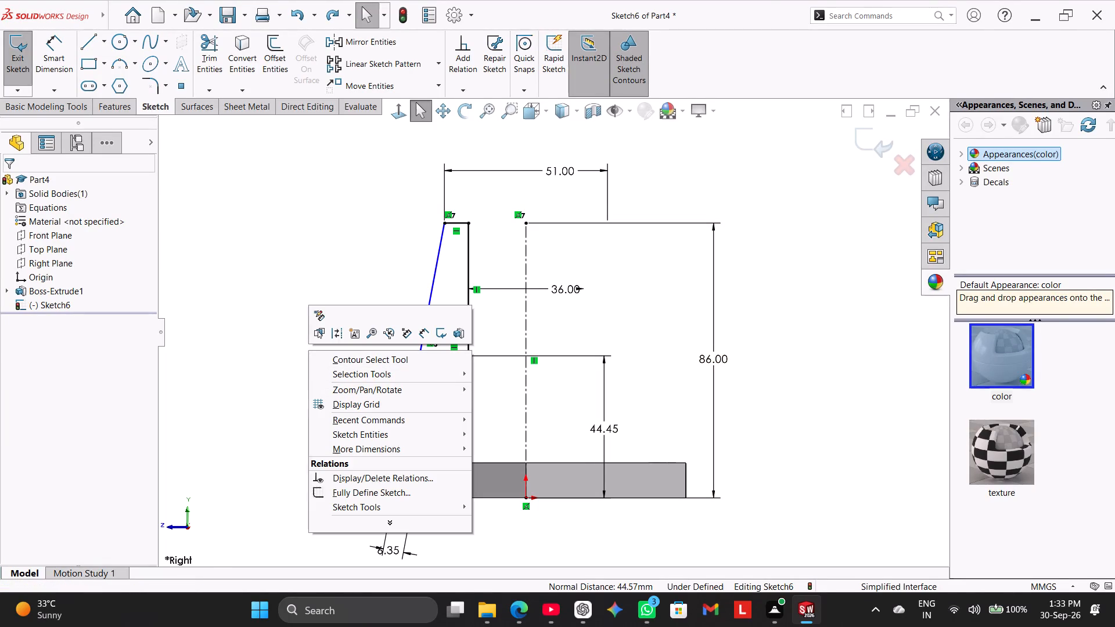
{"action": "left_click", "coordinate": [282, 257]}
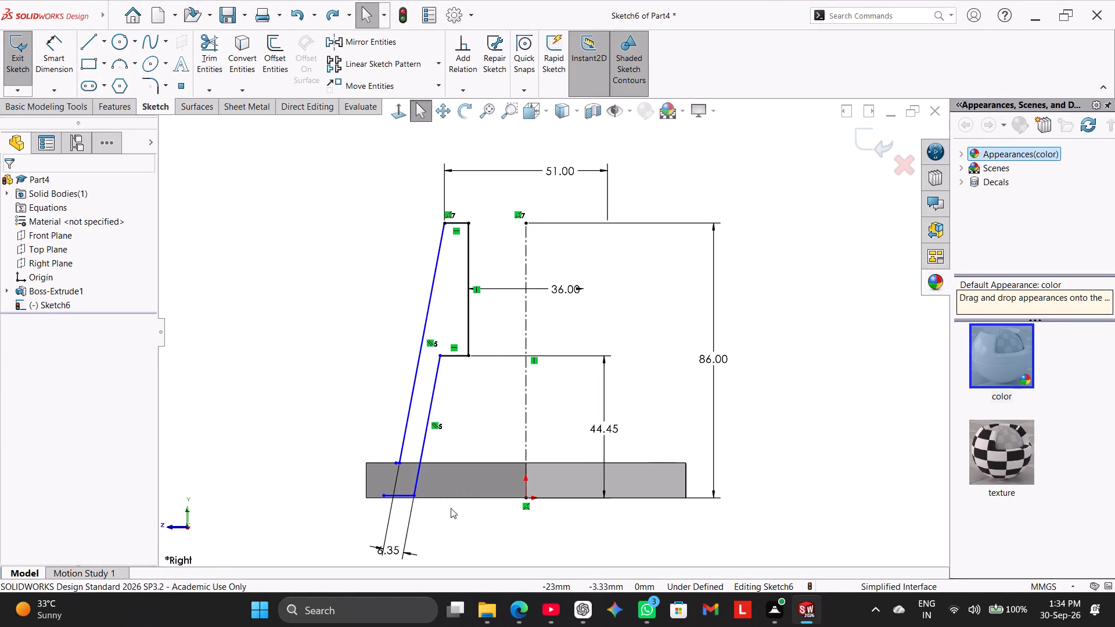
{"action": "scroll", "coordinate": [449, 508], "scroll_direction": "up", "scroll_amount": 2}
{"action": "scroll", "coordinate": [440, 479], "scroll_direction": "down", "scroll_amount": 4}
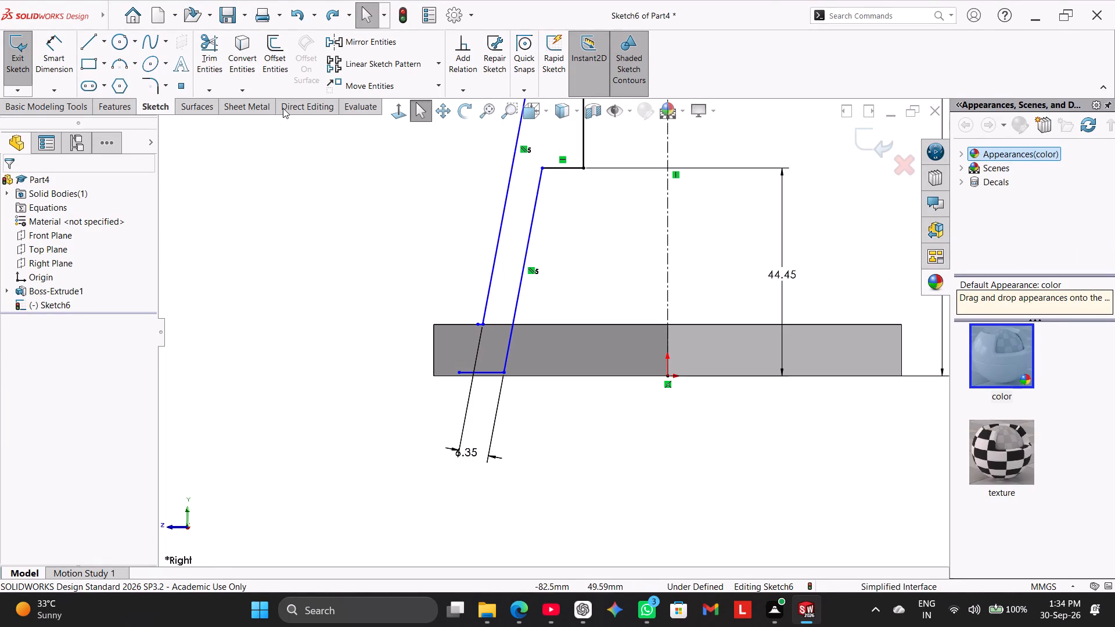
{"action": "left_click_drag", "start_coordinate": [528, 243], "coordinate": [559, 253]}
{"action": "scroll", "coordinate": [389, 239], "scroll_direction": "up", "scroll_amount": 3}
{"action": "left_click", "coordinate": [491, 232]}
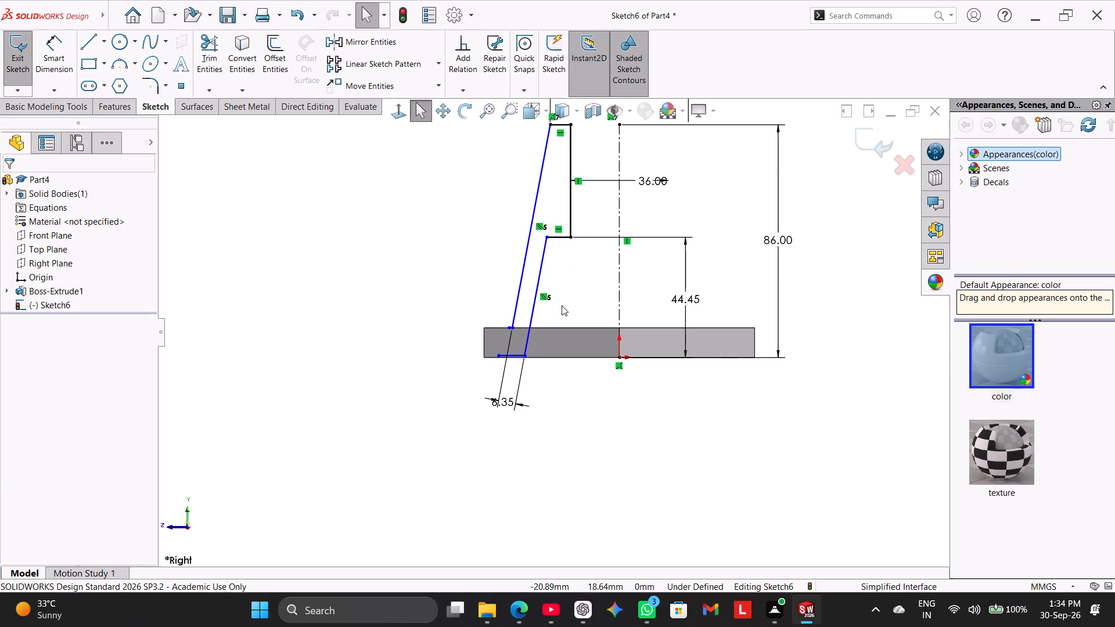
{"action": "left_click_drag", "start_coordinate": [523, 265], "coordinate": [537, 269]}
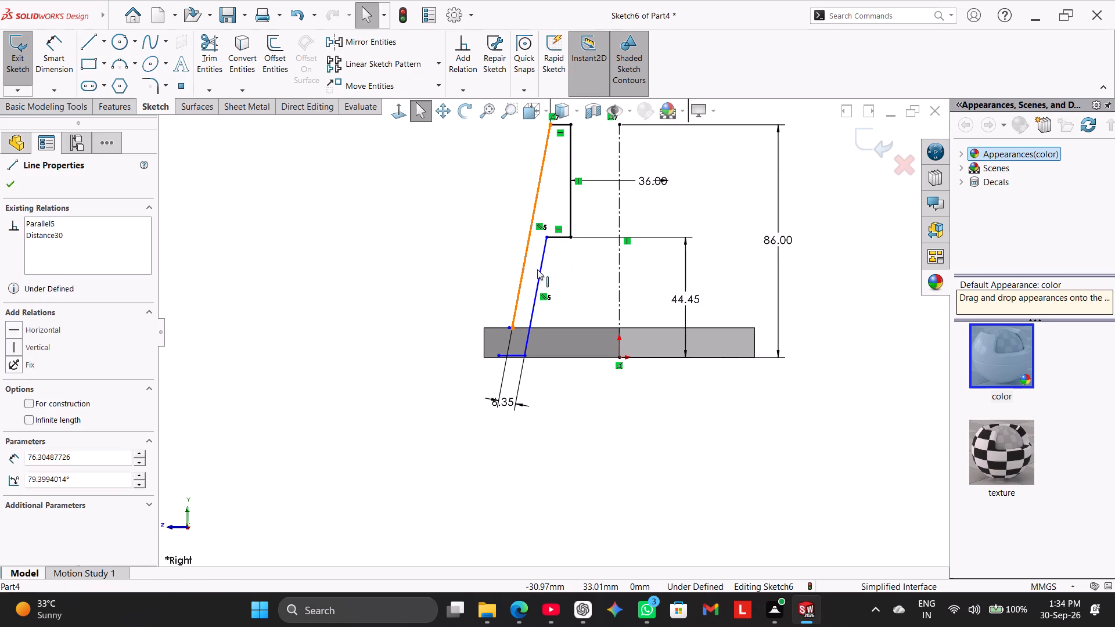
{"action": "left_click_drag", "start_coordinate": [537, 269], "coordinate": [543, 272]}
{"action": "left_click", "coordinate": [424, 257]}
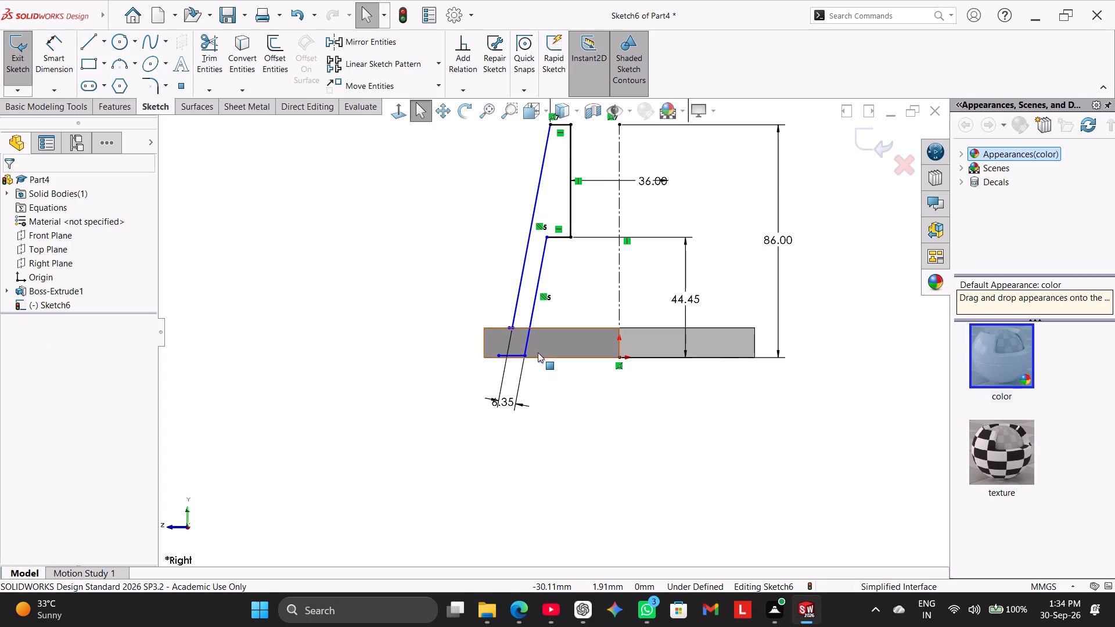
Sketch a vertical line about 11 mm long through the plate's thickness, from its top edge to its bottom edge, beside the arm's foot.
{"action": "scroll", "coordinate": [538, 352], "scroll_direction": "down", "scroll_amount": 3}
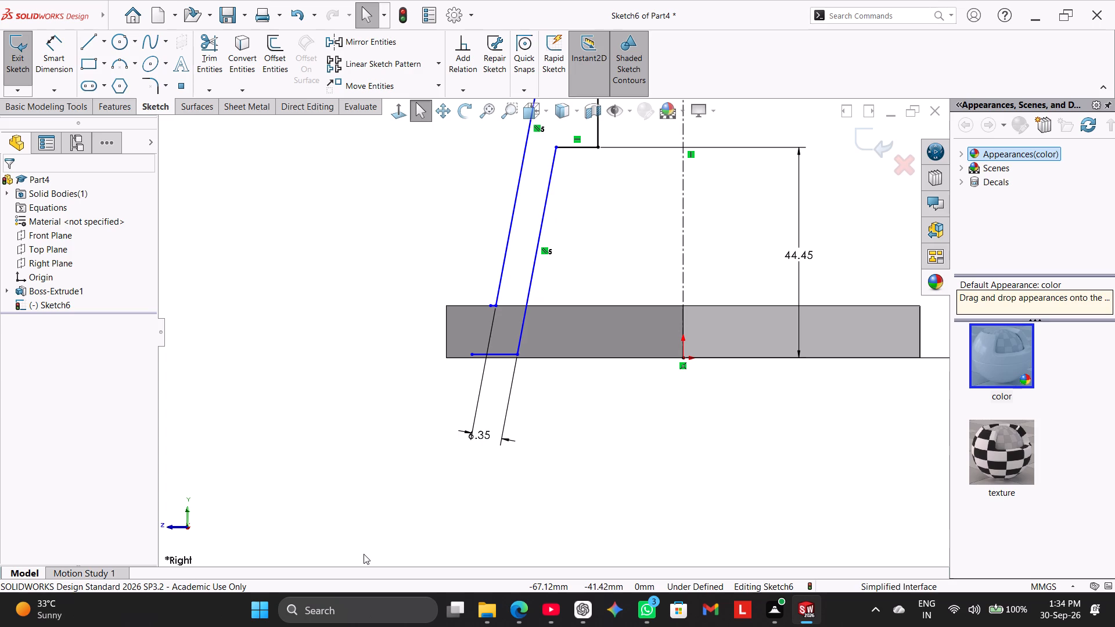
{"action": "left_click", "coordinate": [82, 42]}
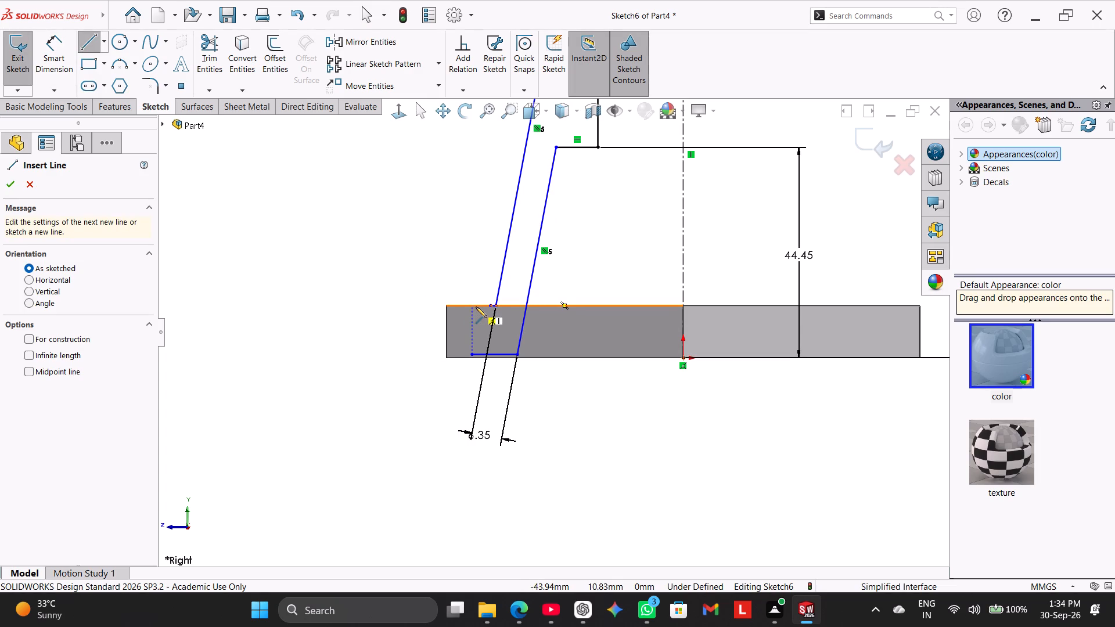
{"action": "left_click", "coordinate": [545, 307]}
{"action": "left_click", "coordinate": [546, 358]}
{"action": "right_click", "coordinate": [570, 383]}
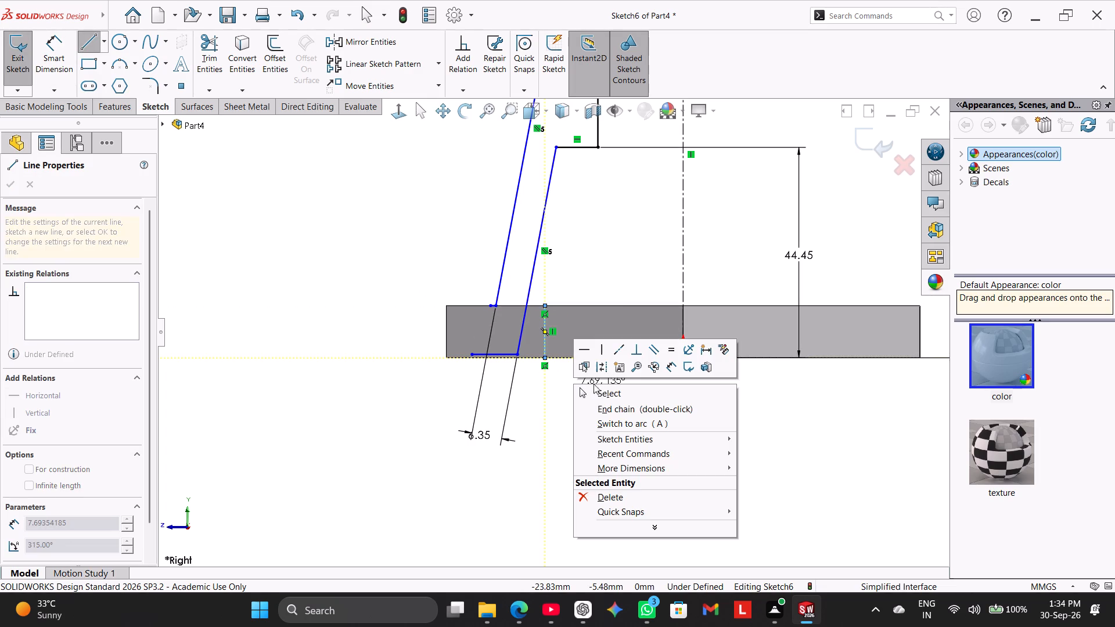
{"action": "left_click", "coordinate": [603, 392]}
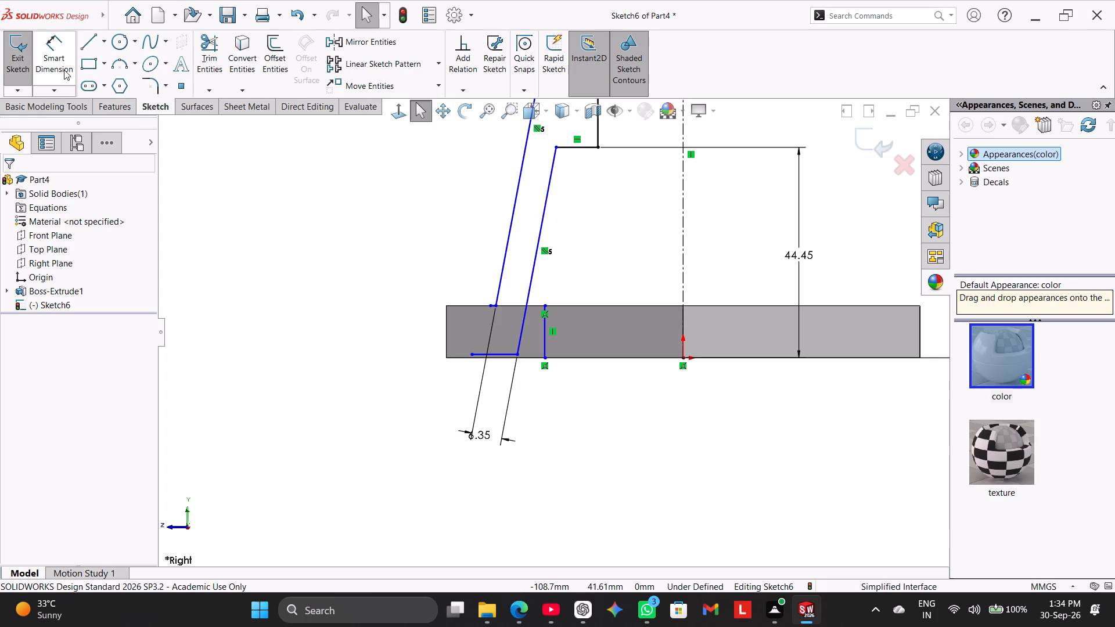
Dimension the short vertical line in the plate as a doubled distance of 70 mm about the centerline.
{"action": "left_click", "coordinate": [44, 56]}
{"action": "left_click", "coordinate": [542, 346]}
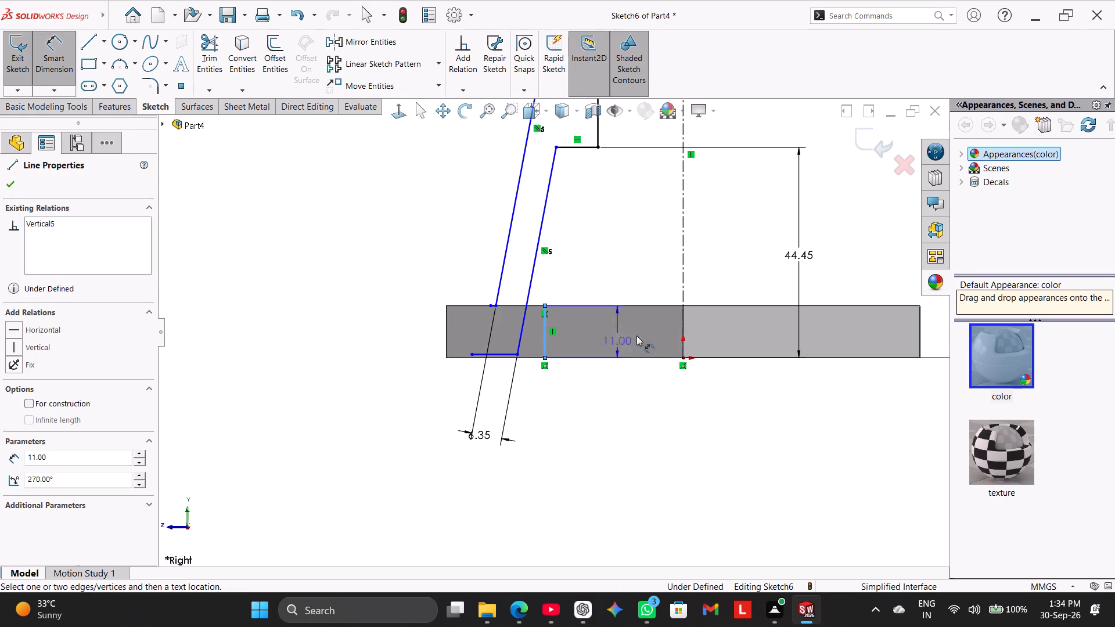
{"action": "left_click", "coordinate": [685, 285]}
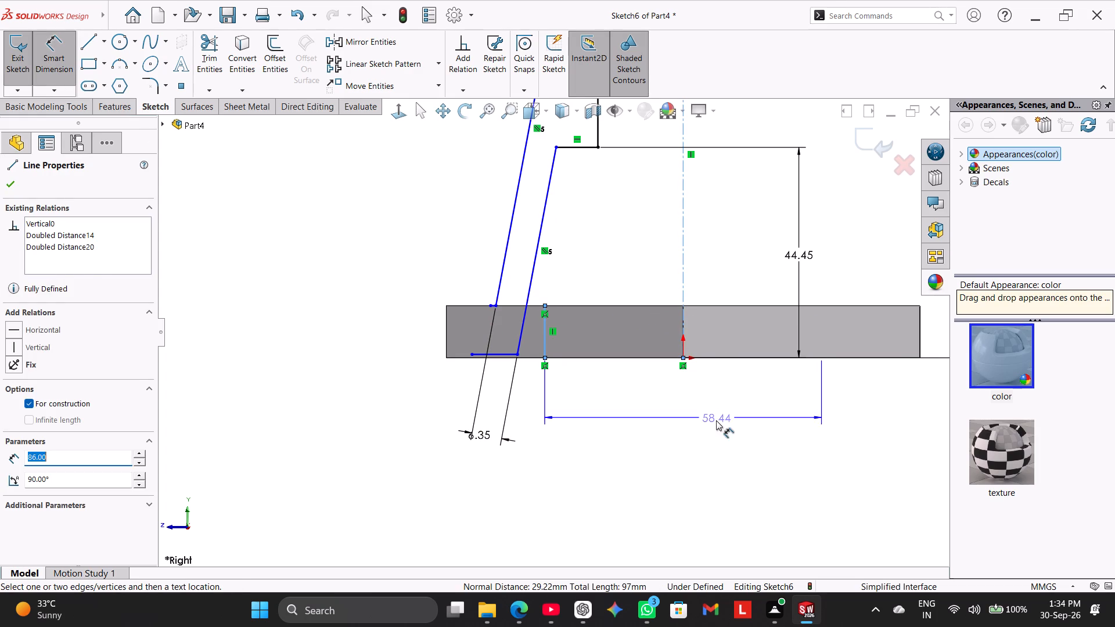
{"action": "left_click", "coordinate": [715, 421]}
{"action": "type", "text": "70"}
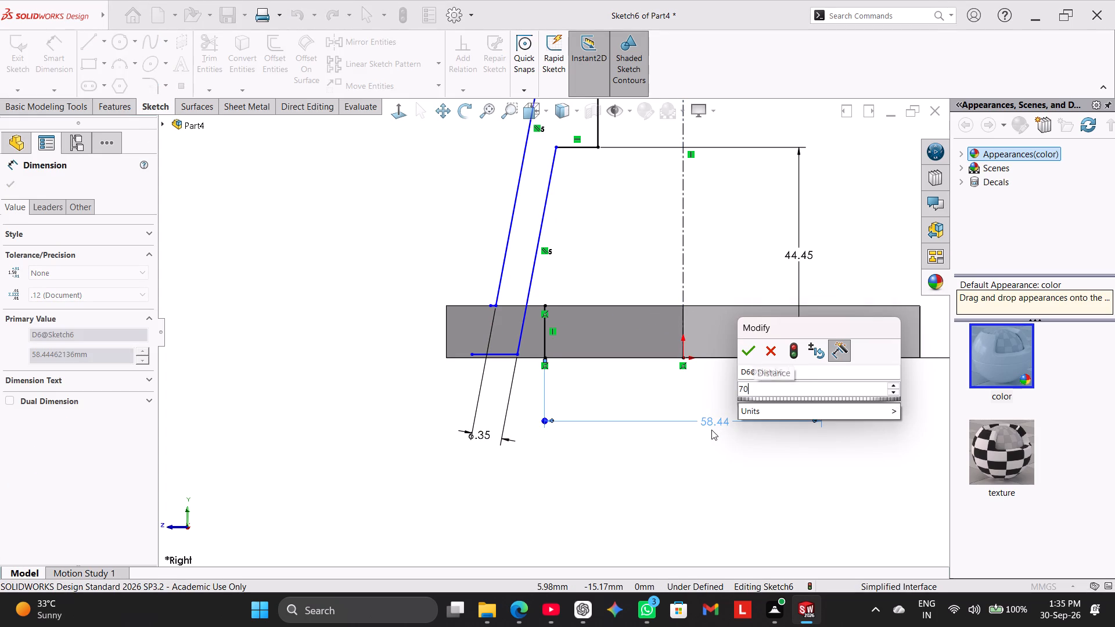
{"action": "key", "text": "Return"}
{"action": "right_click", "coordinate": [346, 271]}
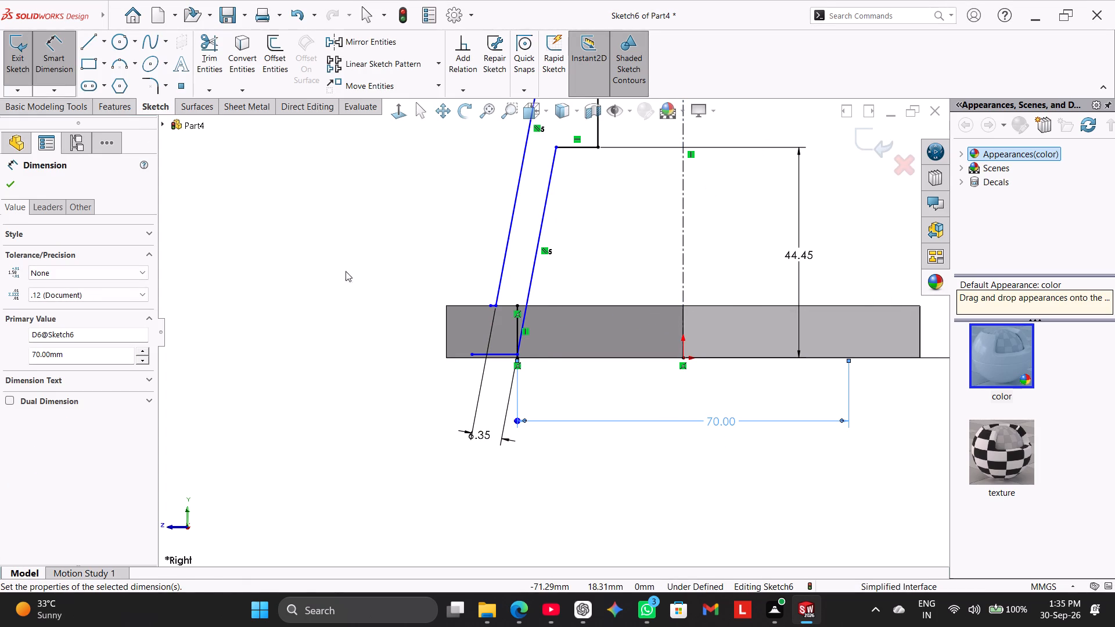
{"action": "left_click", "coordinate": [379, 312]}
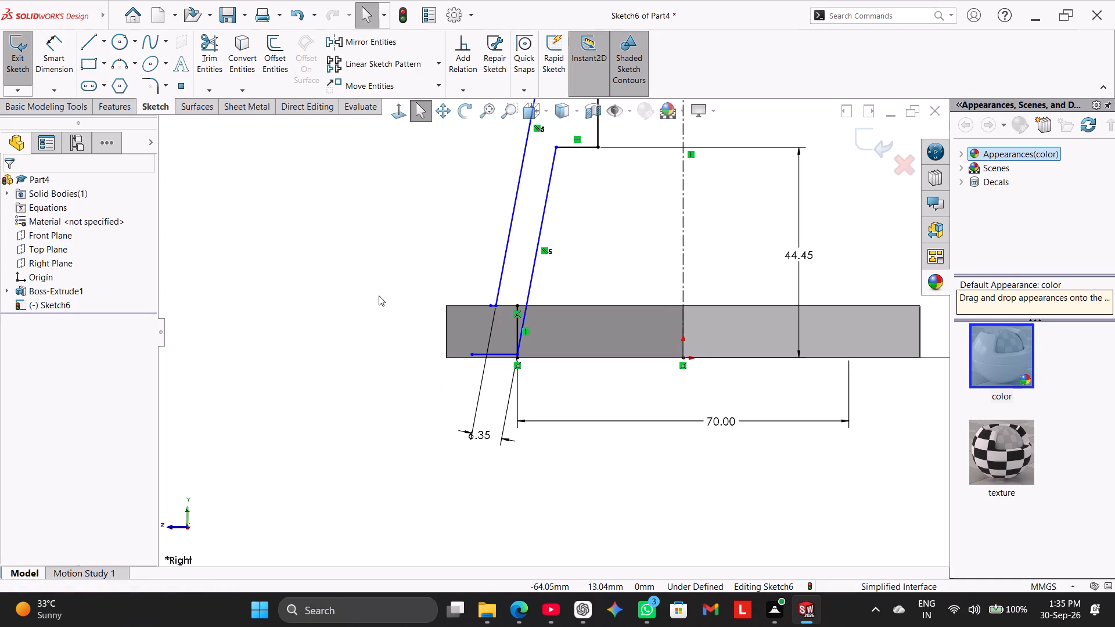
Exit the sketch and examine the arm profile's position on the hexagonal plate from isometric and rotated views.
{"action": "scroll", "coordinate": [379, 296], "scroll_direction": "up", "scroll_amount": 2}
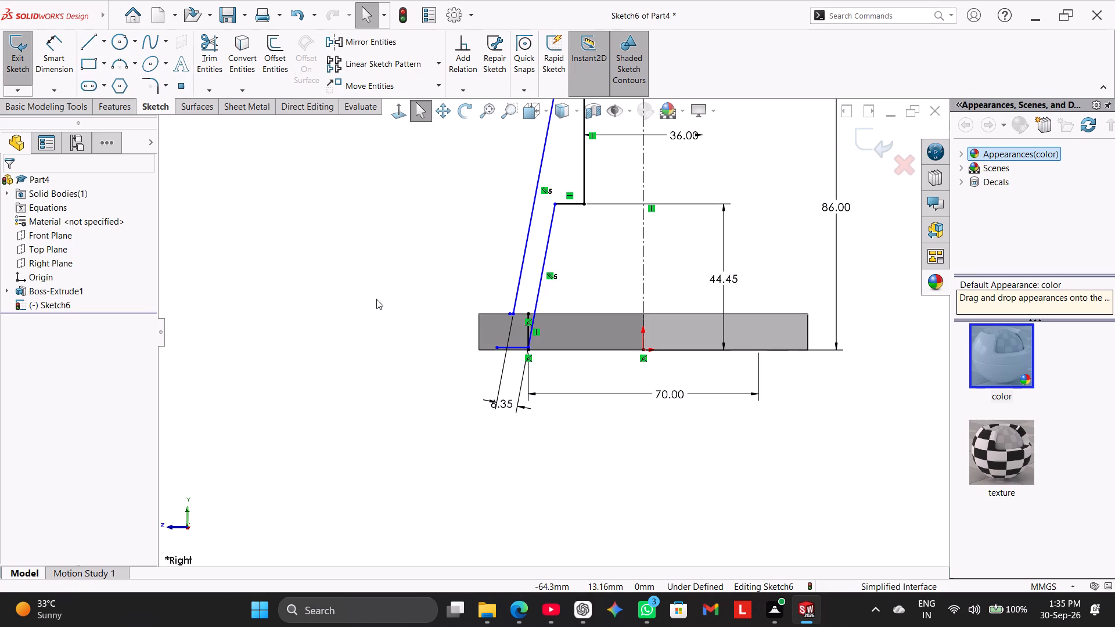
{"action": "middle_click_drag", "start_coordinate": [376, 300], "coordinate": [375, 336]}
{"action": "middle_click_drag", "start_coordinate": [392, 348], "coordinate": [481, 402]}
{"action": "middle_click_drag", "start_coordinate": [474, 409], "coordinate": [489, 423]}
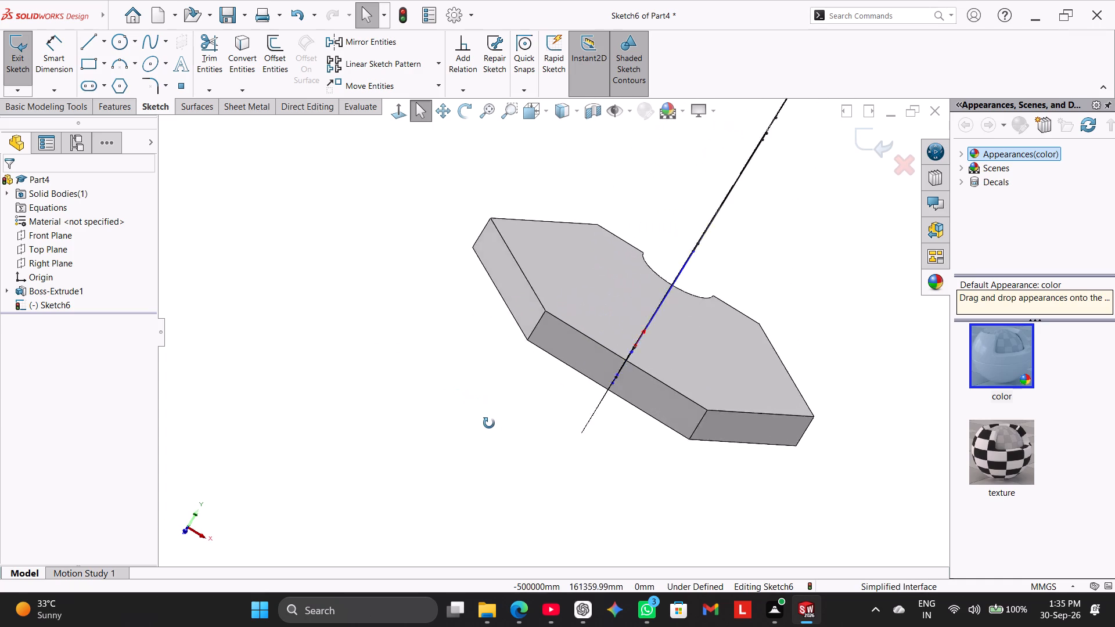
{"action": "middle_click_drag", "start_coordinate": [489, 423], "coordinate": [489, 441]}
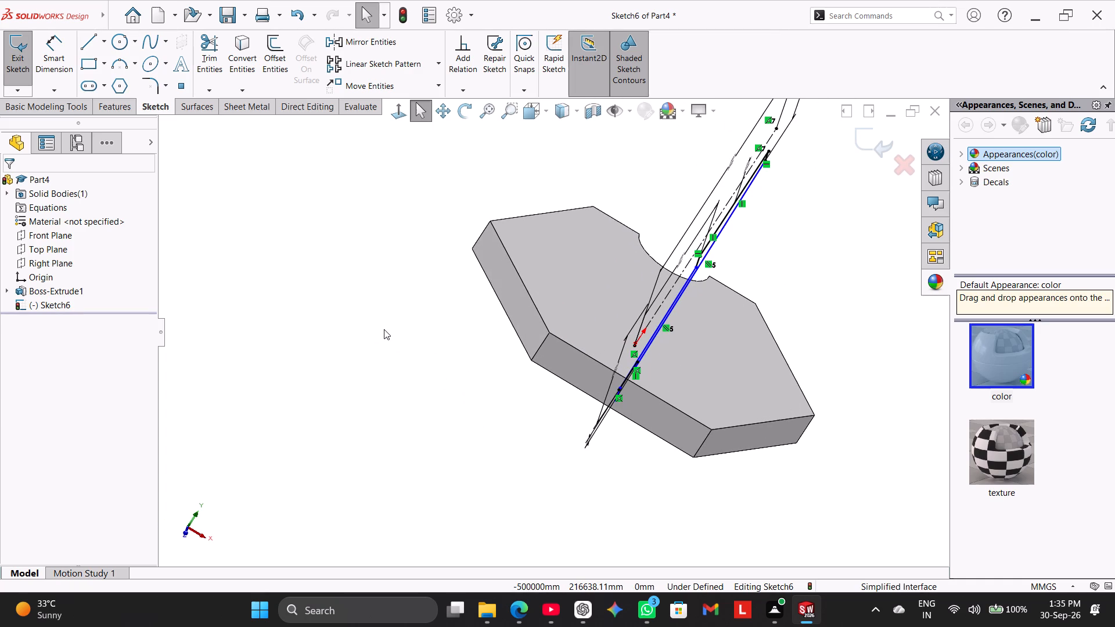
{"action": "right_click_drag", "start_coordinate": [304, 349], "coordinate": [427, 252]}
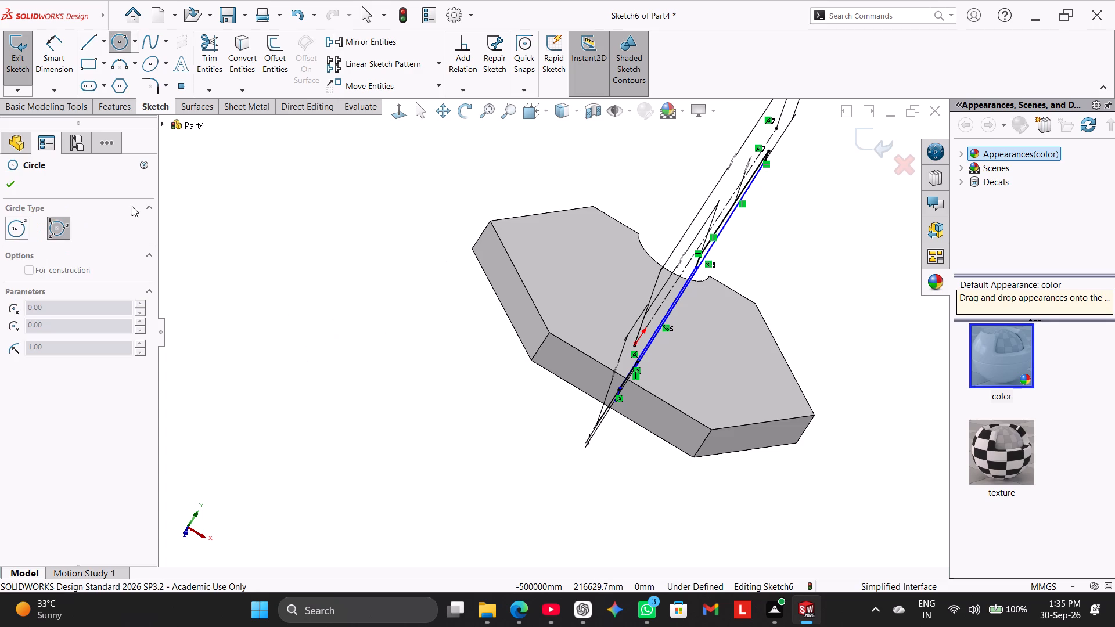
{"action": "left_click", "coordinate": [18, 71]}
{"action": "right_click_drag", "start_coordinate": [332, 359], "coordinate": [491, 261]}
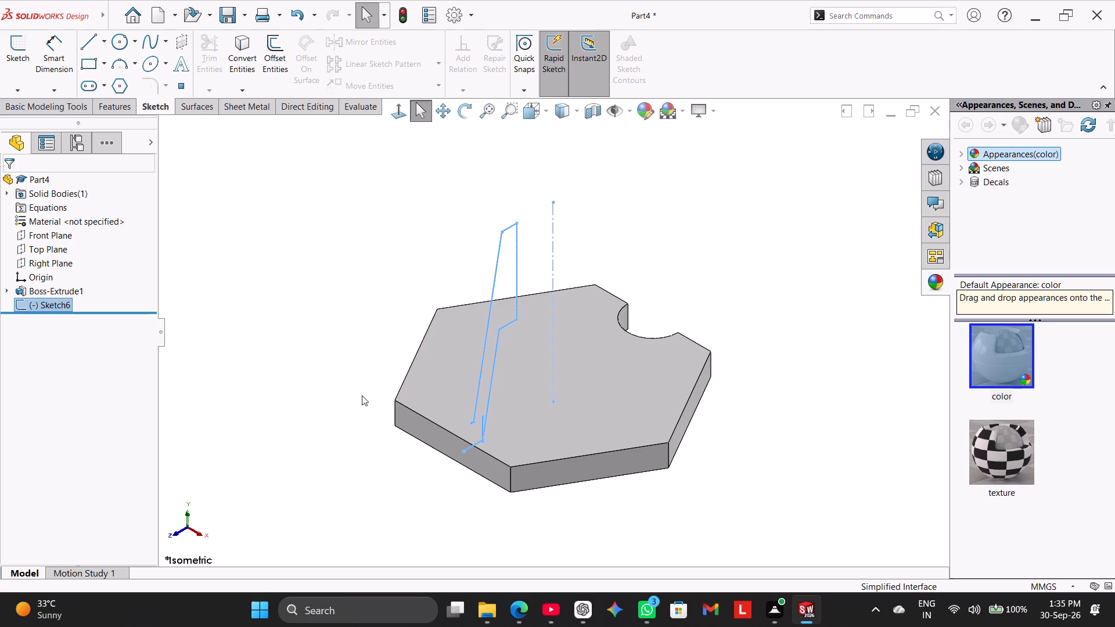
{"action": "middle_click_drag", "start_coordinate": [356, 394], "coordinate": [322, 393]}
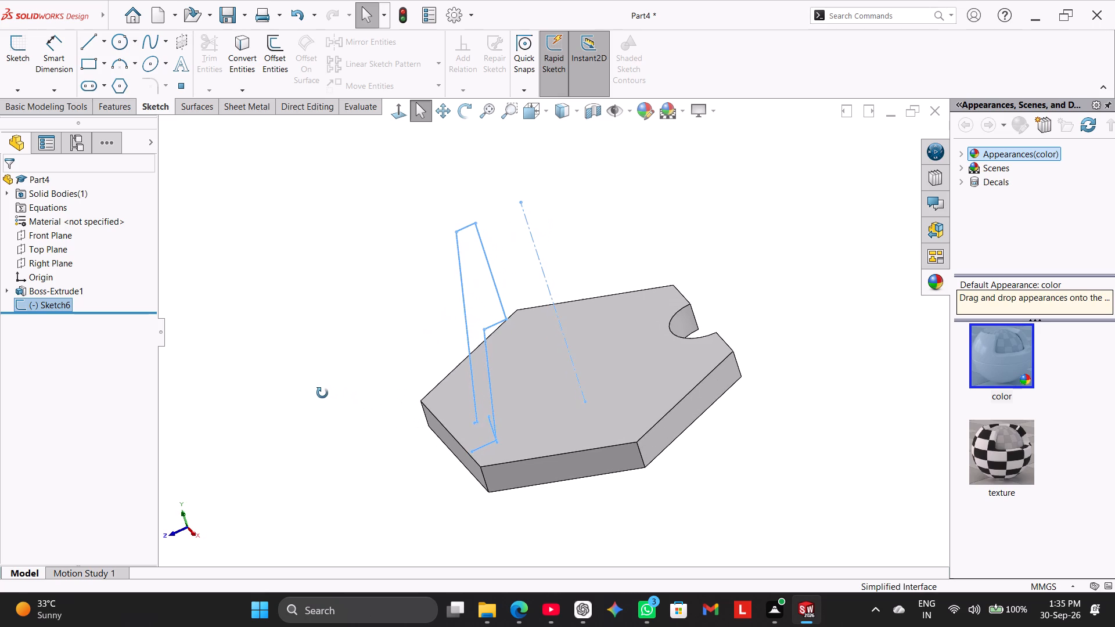
{"action": "middle_click_drag", "start_coordinate": [322, 393], "coordinate": [323, 401]}
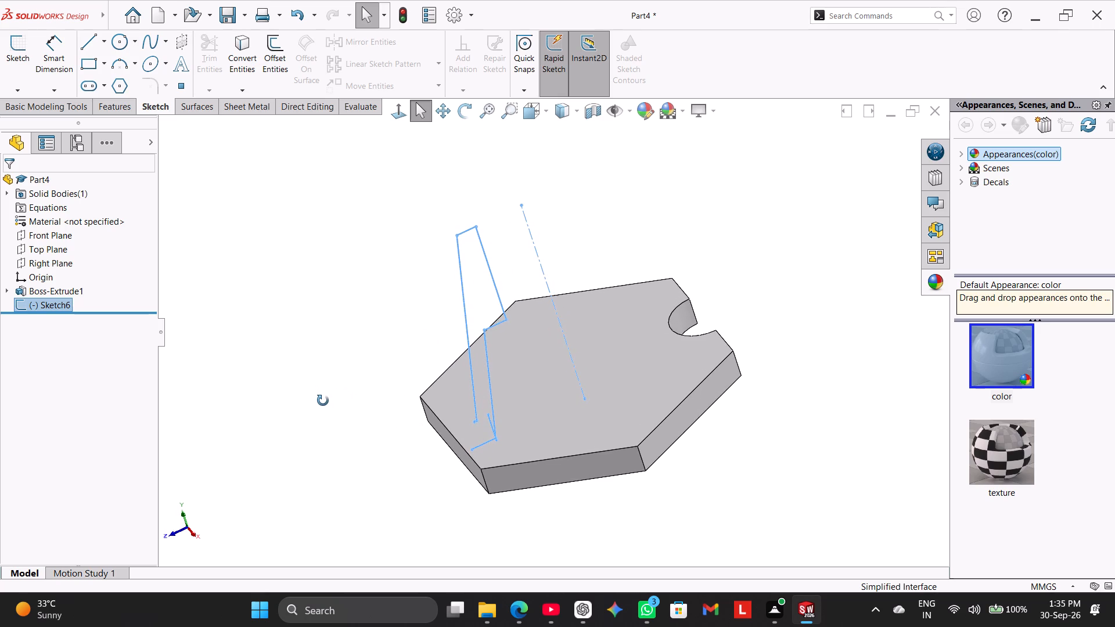
{"action": "middle_click_drag", "start_coordinate": [323, 401], "coordinate": [322, 410]}
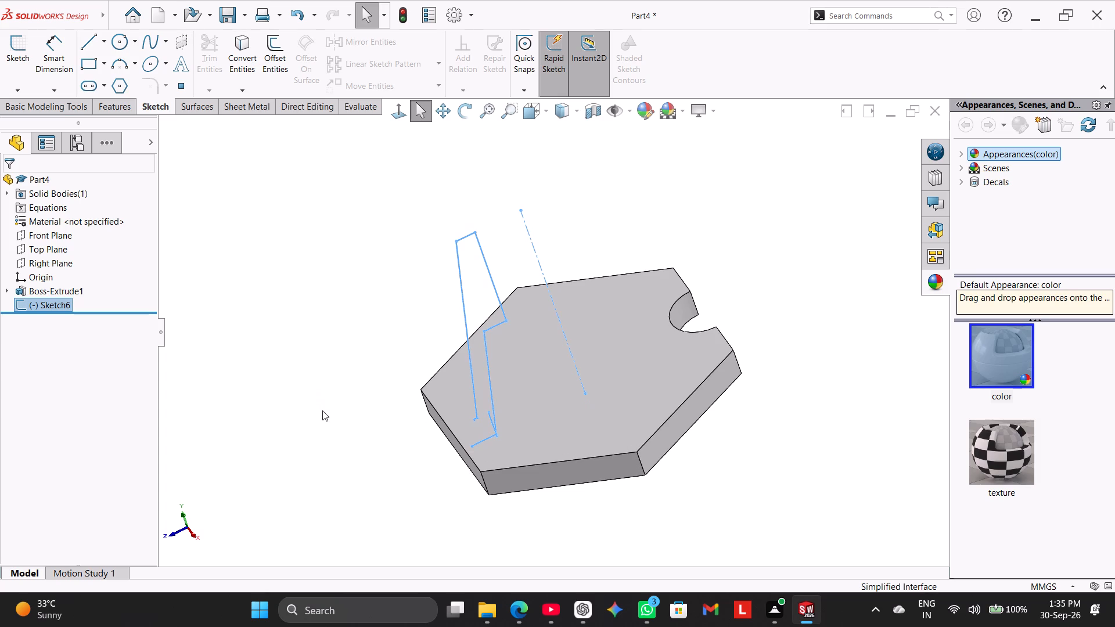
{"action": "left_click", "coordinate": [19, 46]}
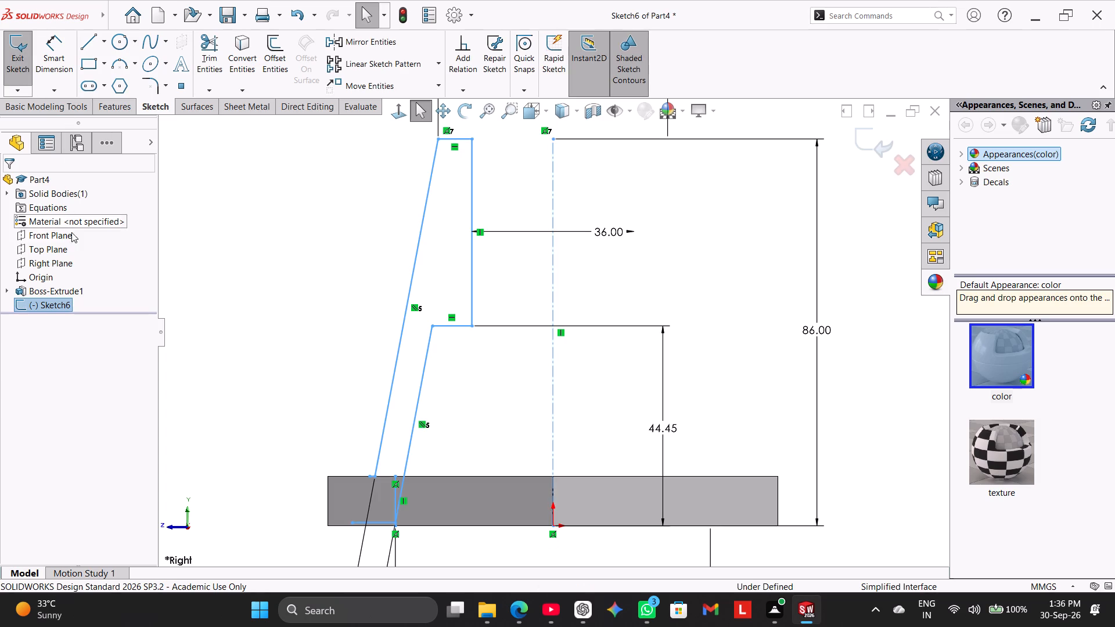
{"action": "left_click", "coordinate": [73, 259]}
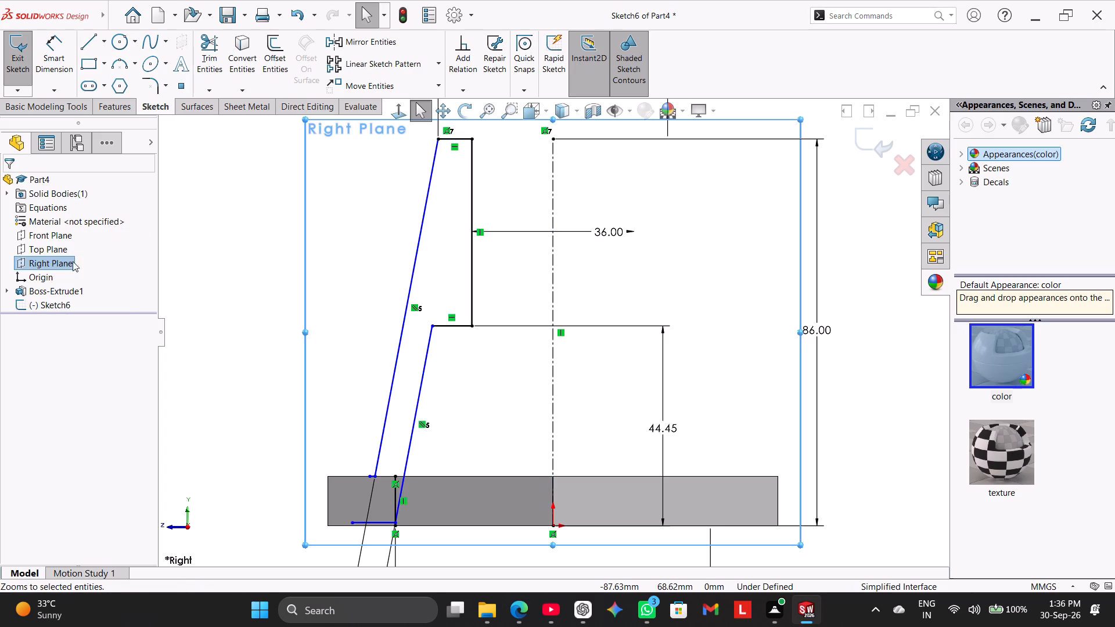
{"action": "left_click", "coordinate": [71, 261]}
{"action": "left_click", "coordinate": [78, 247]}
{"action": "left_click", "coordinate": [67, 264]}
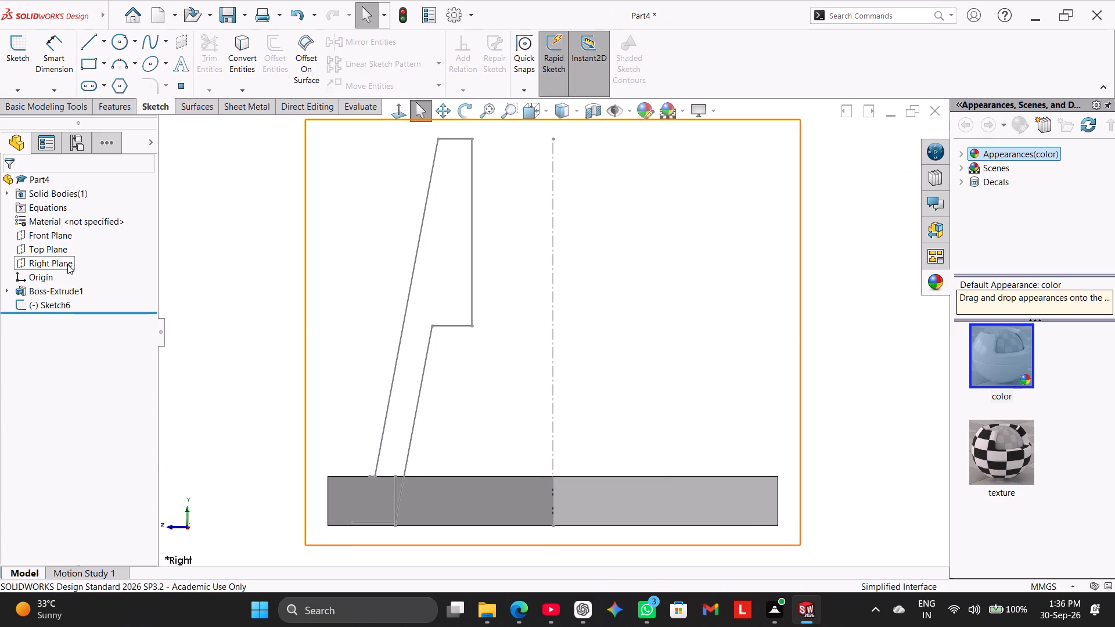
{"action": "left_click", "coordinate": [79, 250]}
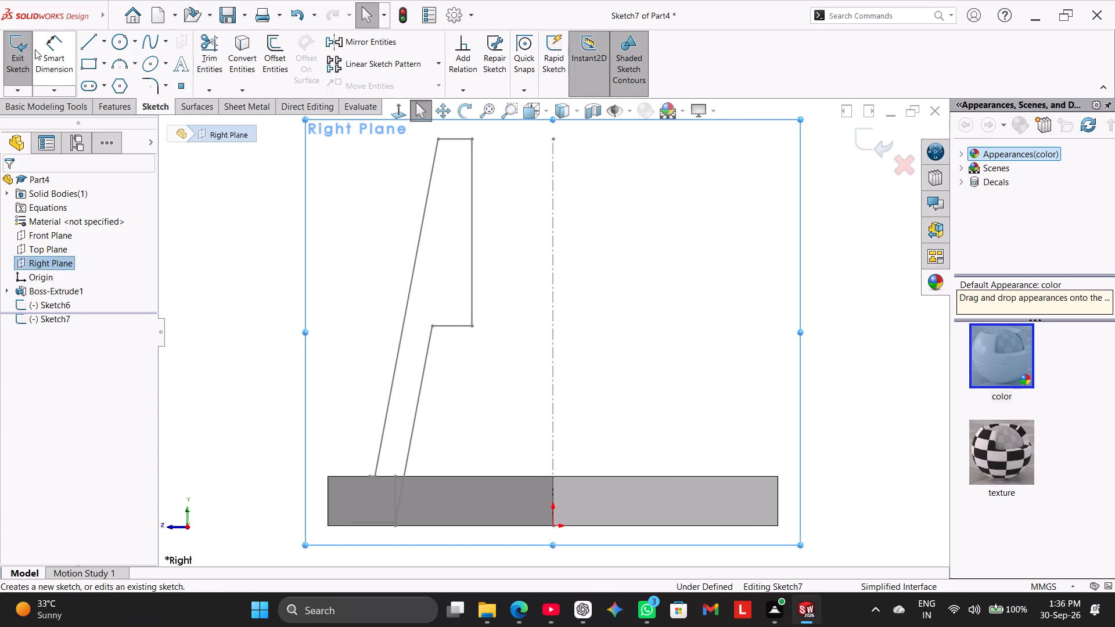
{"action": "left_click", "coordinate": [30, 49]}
Start a new sketch on the Right Plane.
{"action": "right_click", "coordinate": [64, 260]}
{"action": "left_click", "coordinate": [72, 241]}
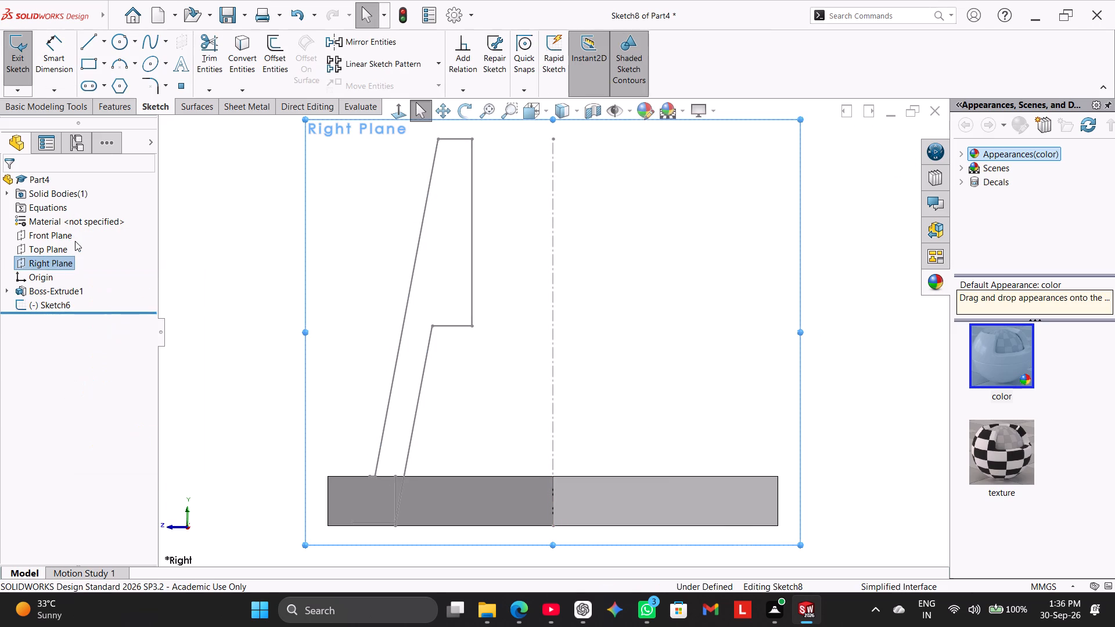
{"action": "left_click", "coordinate": [185, 260]}
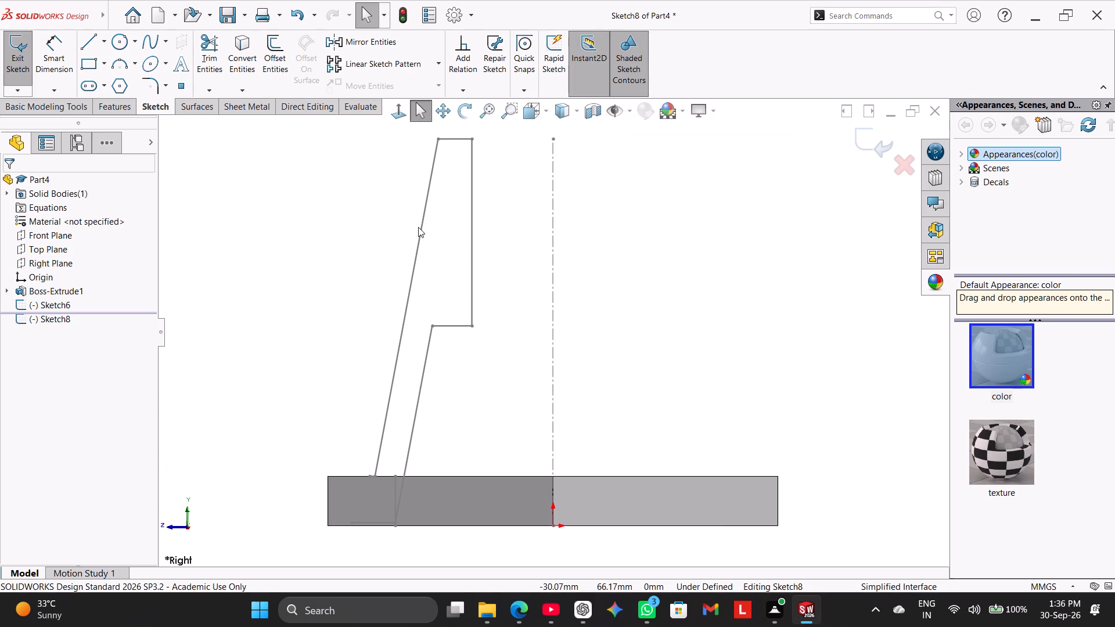
Reopen the leaning arm profile's sketch for editing.
{"action": "double_click", "coordinate": [422, 225]}
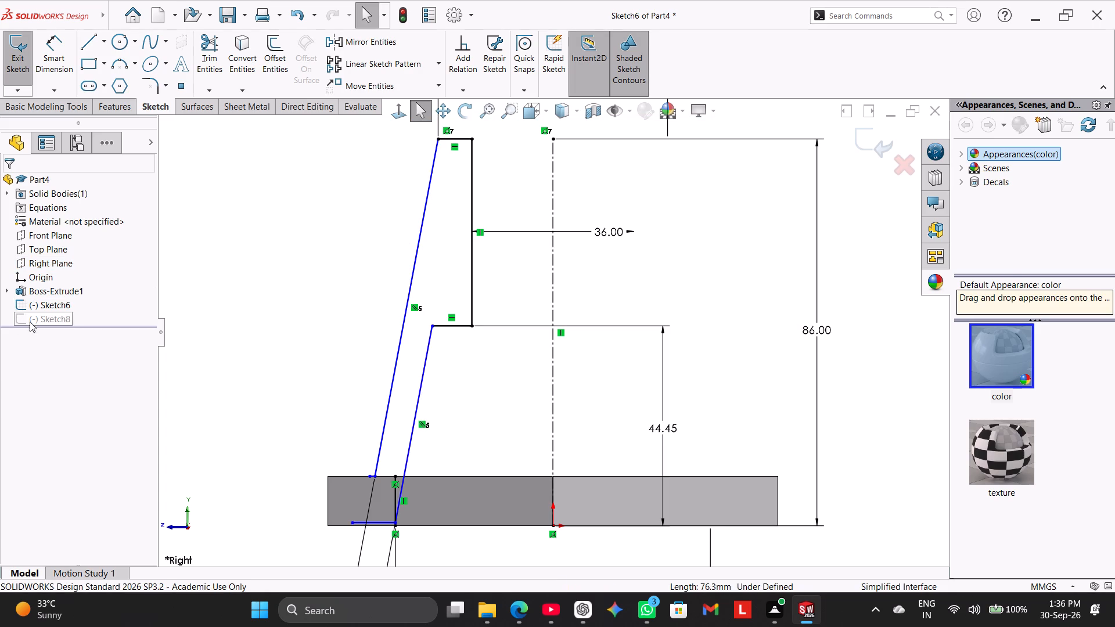
Examine the arm profile and its dimensions against the plate in tilted views and normal to the sketch plane.
{"action": "scroll", "coordinate": [254, 255], "scroll_direction": "up", "scroll_amount": 2}
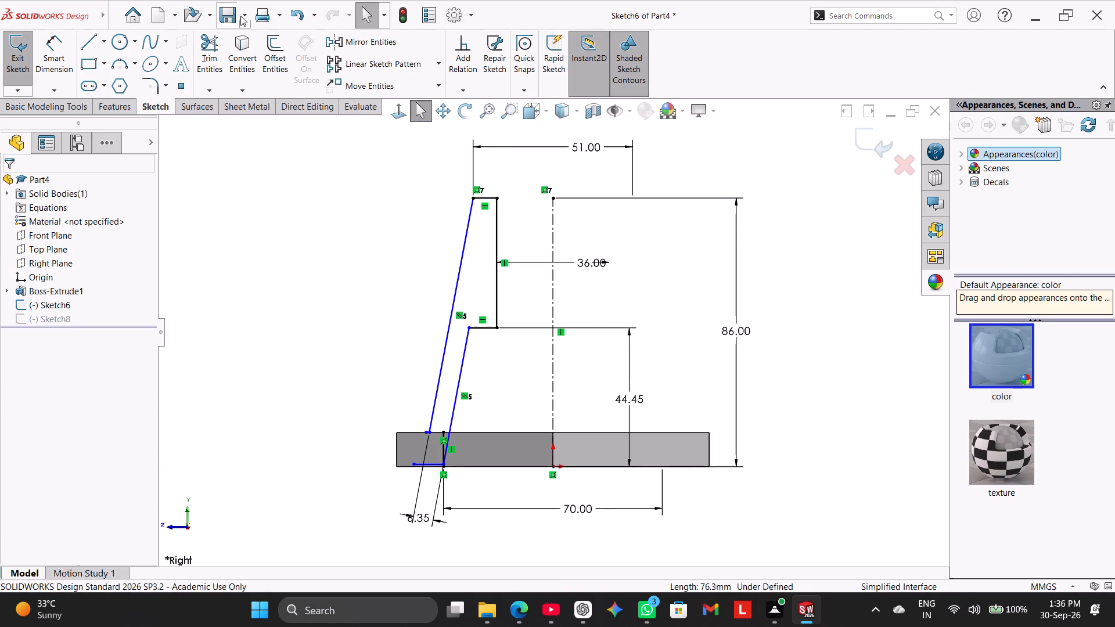
{"action": "middle_click_drag", "start_coordinate": [297, 330], "coordinate": [297, 356]}
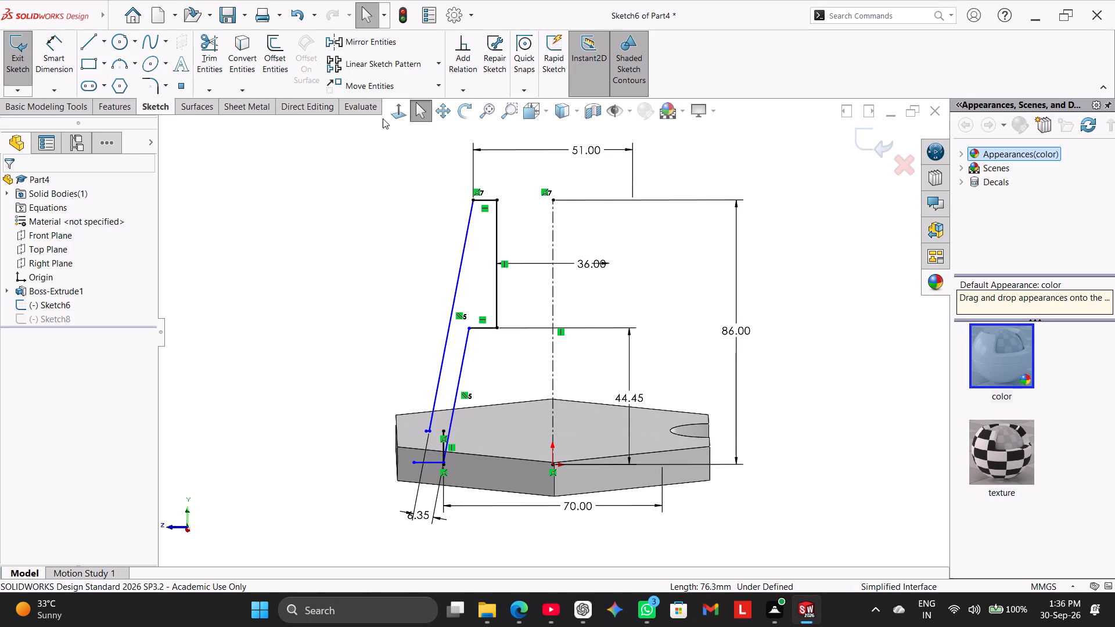
{"action": "left_click", "coordinate": [398, 113]}
{"action": "left_click", "coordinate": [294, 281]}
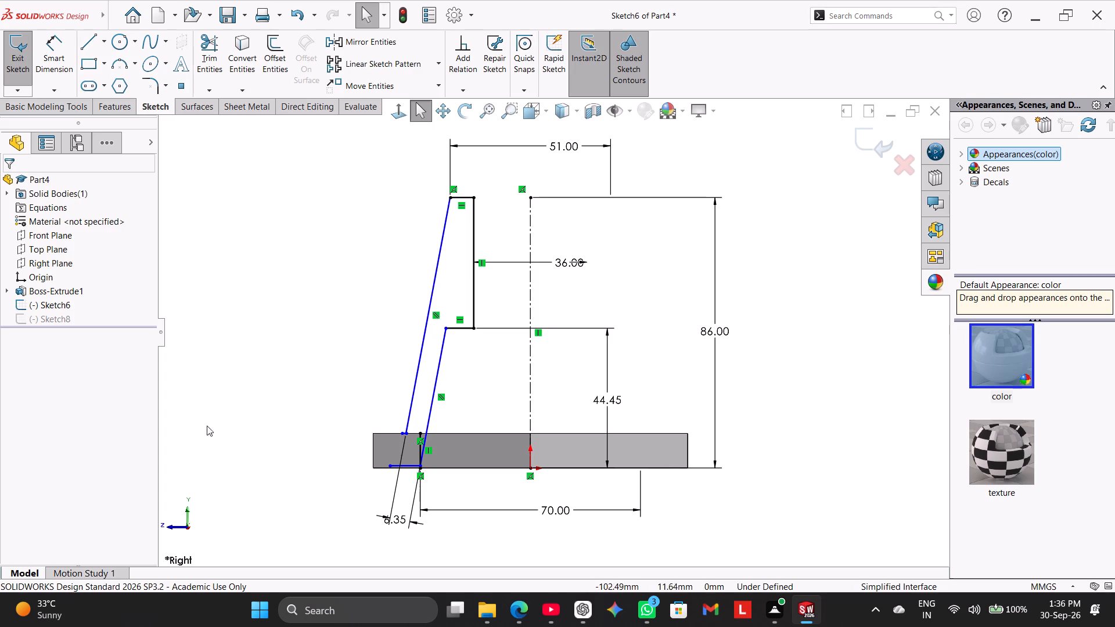
{"action": "middle_click_drag", "start_coordinate": [227, 372], "coordinate": [238, 425]}
{"action": "scroll", "coordinate": [227, 377], "scroll_direction": "down", "scroll_amount": 1}
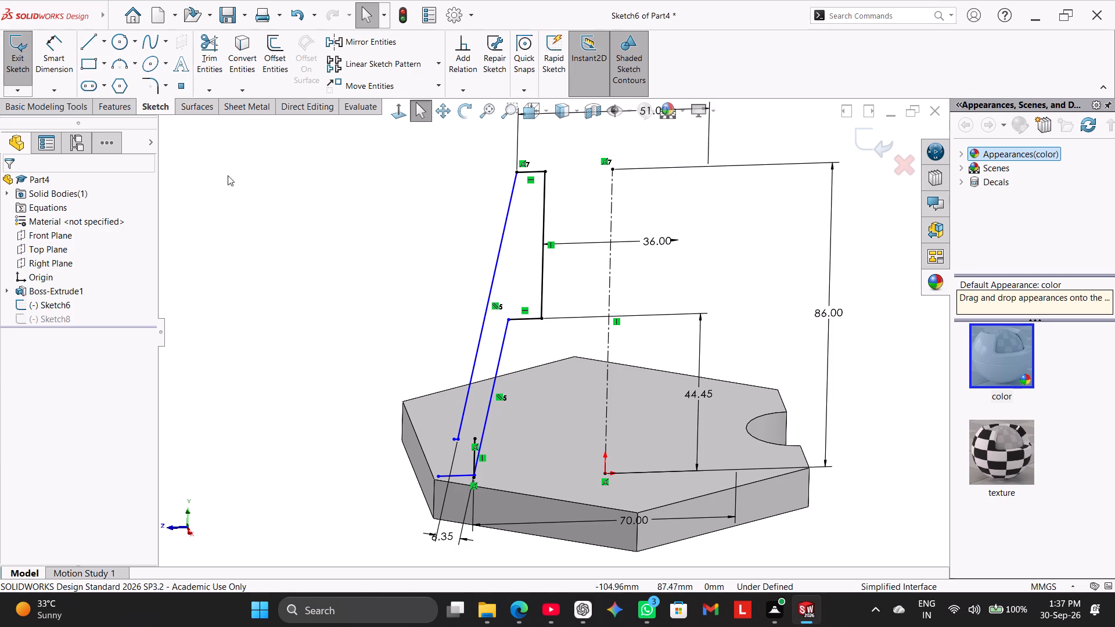
{"action": "left_click", "coordinate": [396, 120]}
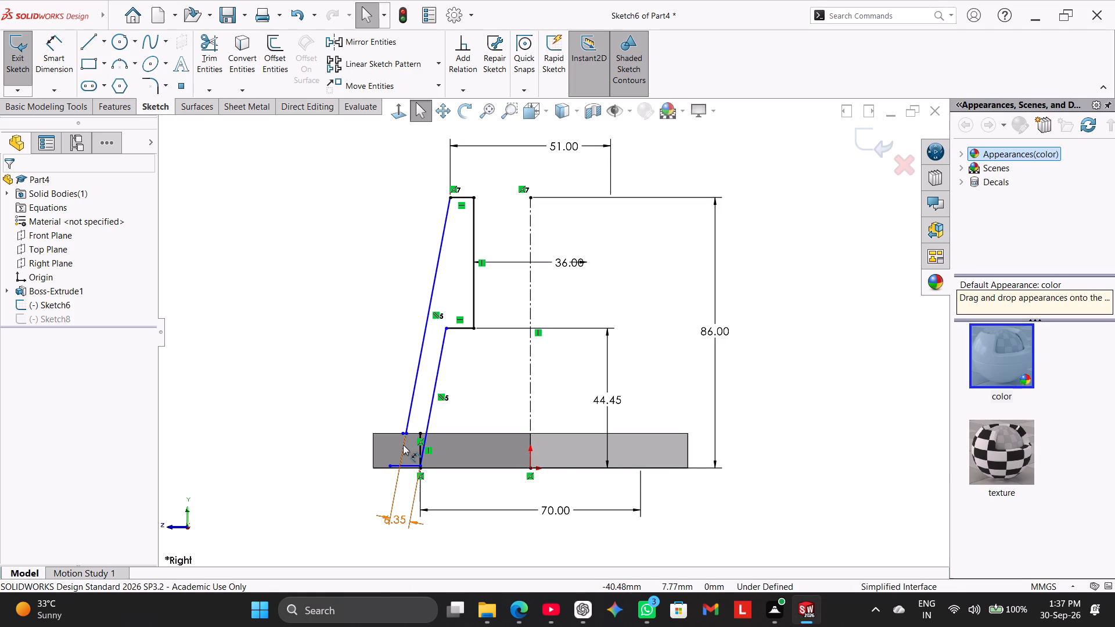
Delete the spacing dimension between the two slanted lines of the arm profile.
{"action": "scroll", "coordinate": [403, 445], "scroll_direction": "down", "scroll_amount": 4}
{"action": "scroll", "coordinate": [403, 445], "scroll_direction": "up", "scroll_amount": 2}
{"action": "right_click", "coordinate": [343, 356]}
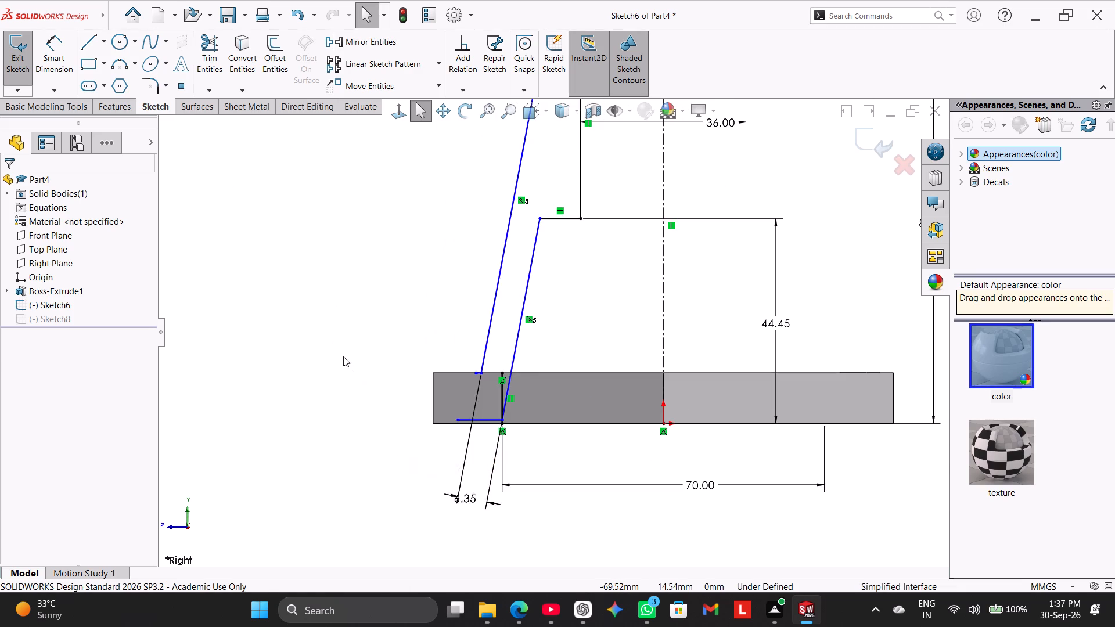
{"action": "left_click", "coordinate": [307, 399]}
{"action": "right_click", "coordinate": [308, 334]}
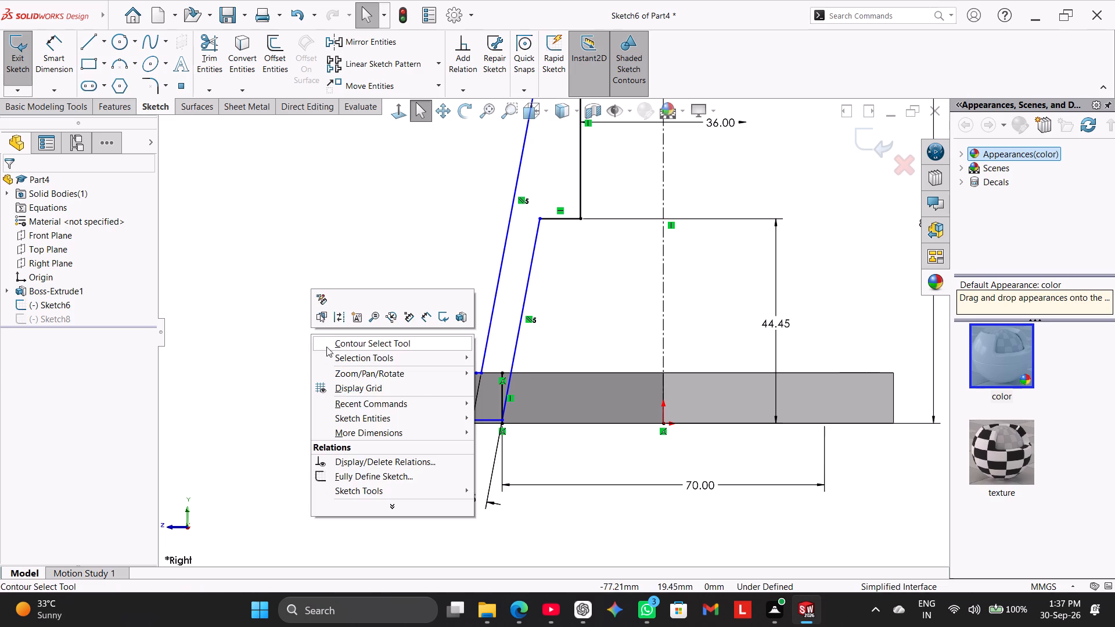
{"action": "left_click", "coordinate": [300, 349]}
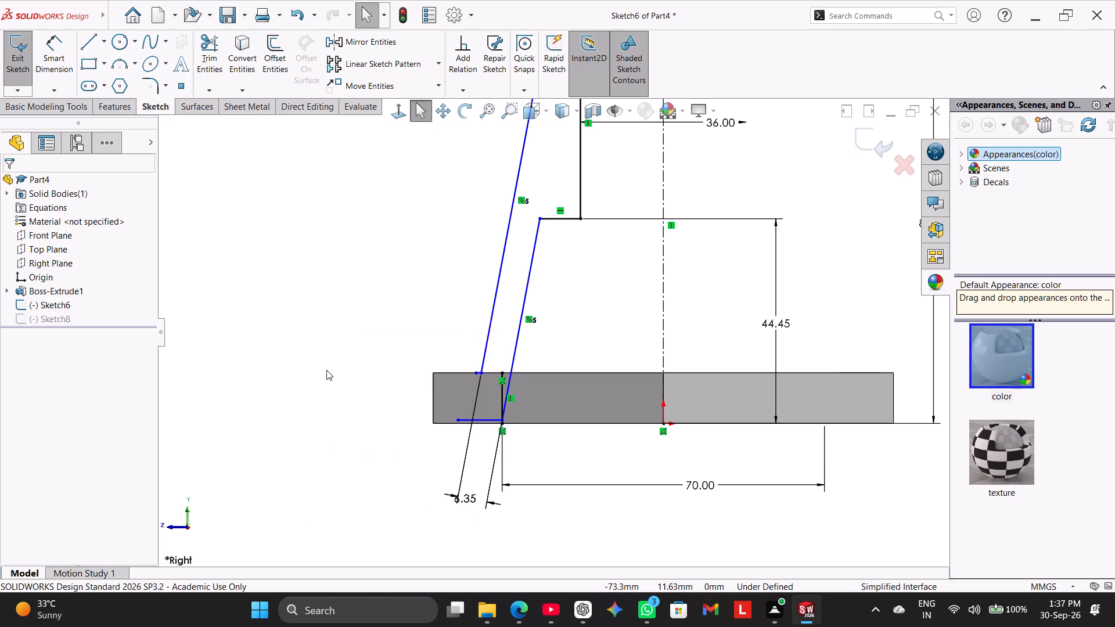
{"action": "scroll", "coordinate": [380, 377], "scroll_direction": "up", "scroll_amount": 3}
{"action": "scroll", "coordinate": [487, 361], "scroll_direction": "down", "scroll_amount": 3}
{"action": "scroll", "coordinate": [555, 337], "scroll_direction": "down", "scroll_amount": 2}
{"action": "right_click", "coordinate": [534, 367]}
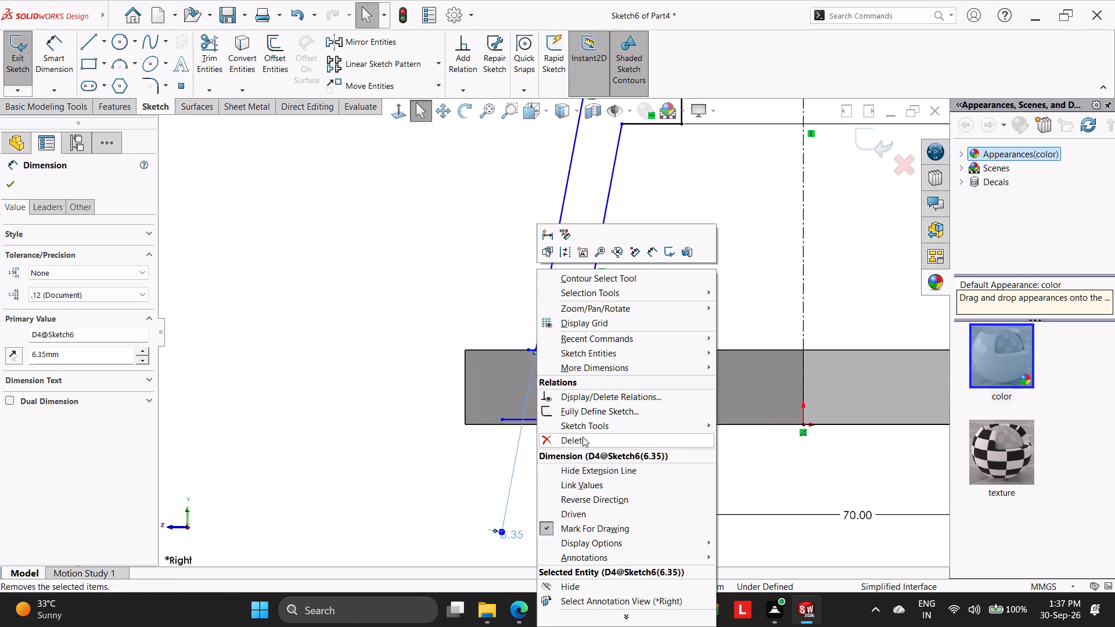
{"action": "left_click", "coordinate": [576, 442]}
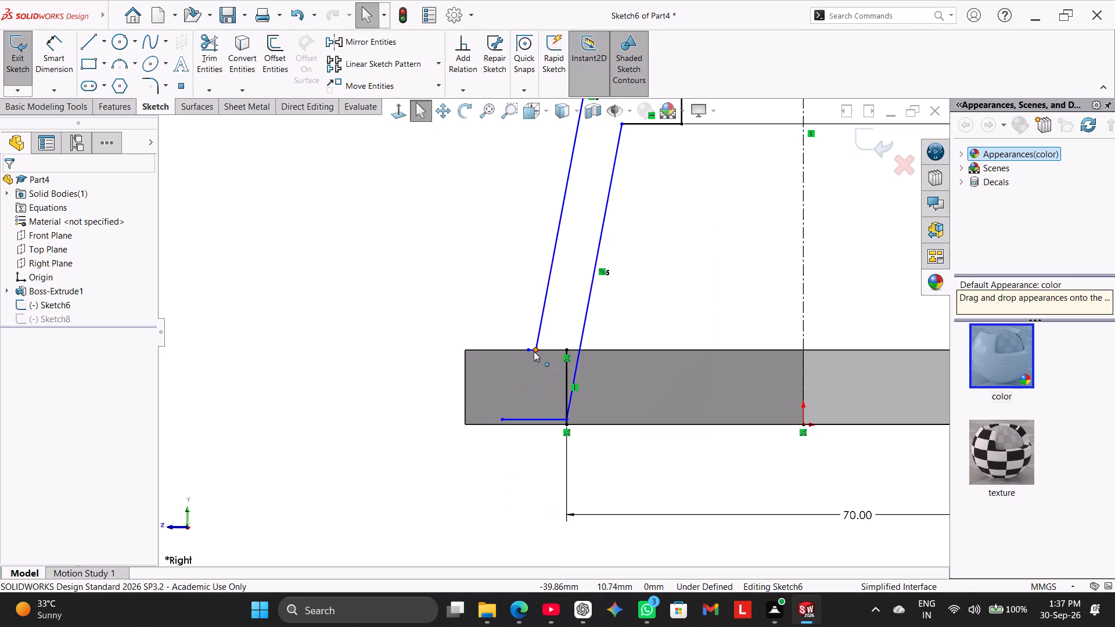
Pull the outer slanted line's lower endpoint off the plate's top edge and delete the short line attached to it.
{"action": "right_click", "coordinate": [534, 351]}
{"action": "left_click", "coordinate": [513, 455]}
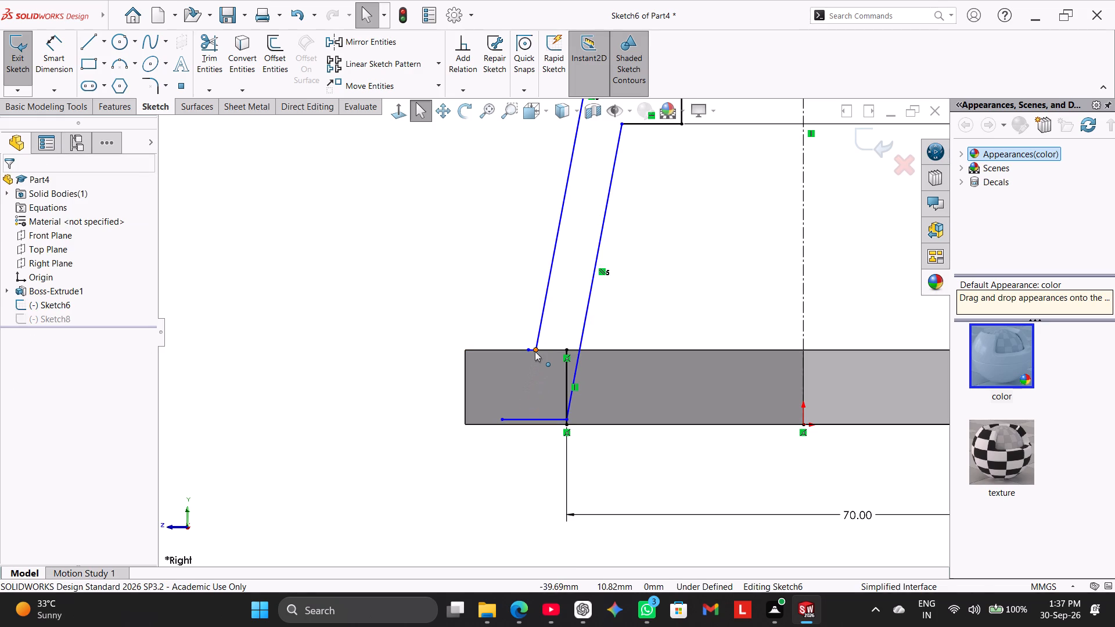
{"action": "left_click_drag", "start_coordinate": [535, 351], "coordinate": [557, 336]}
{"action": "right_click", "coordinate": [546, 343]}
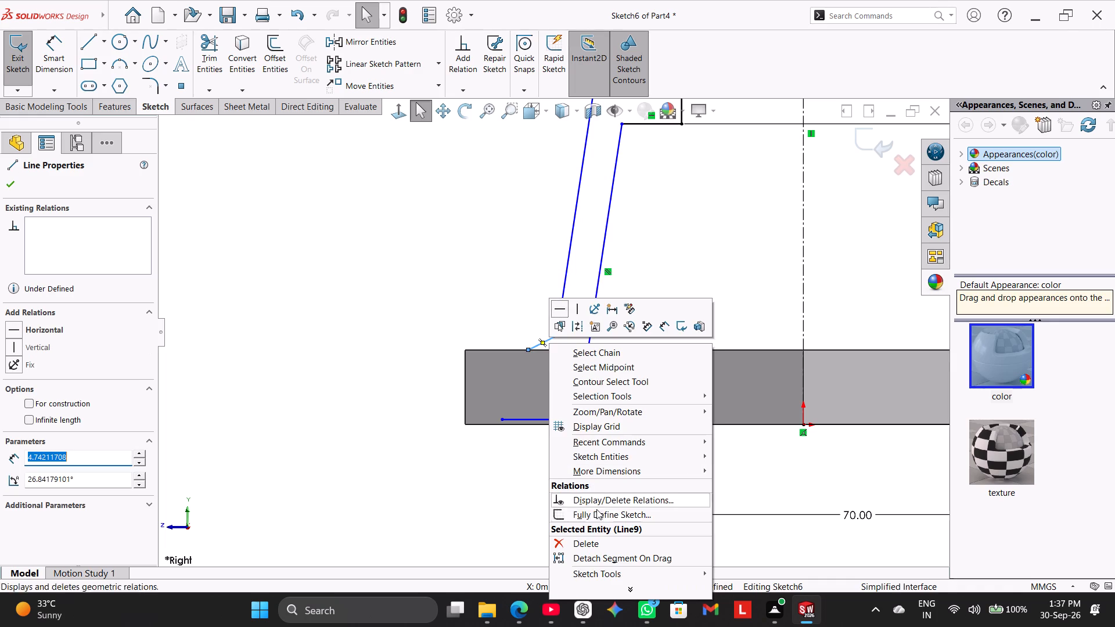
{"action": "left_click", "coordinate": [600, 539]}
Attach the outer slanted line's lower endpoint to the top of the short vertical line at the plate's top edge.
{"action": "scroll", "coordinate": [608, 376], "scroll_direction": "up", "scroll_amount": 6}
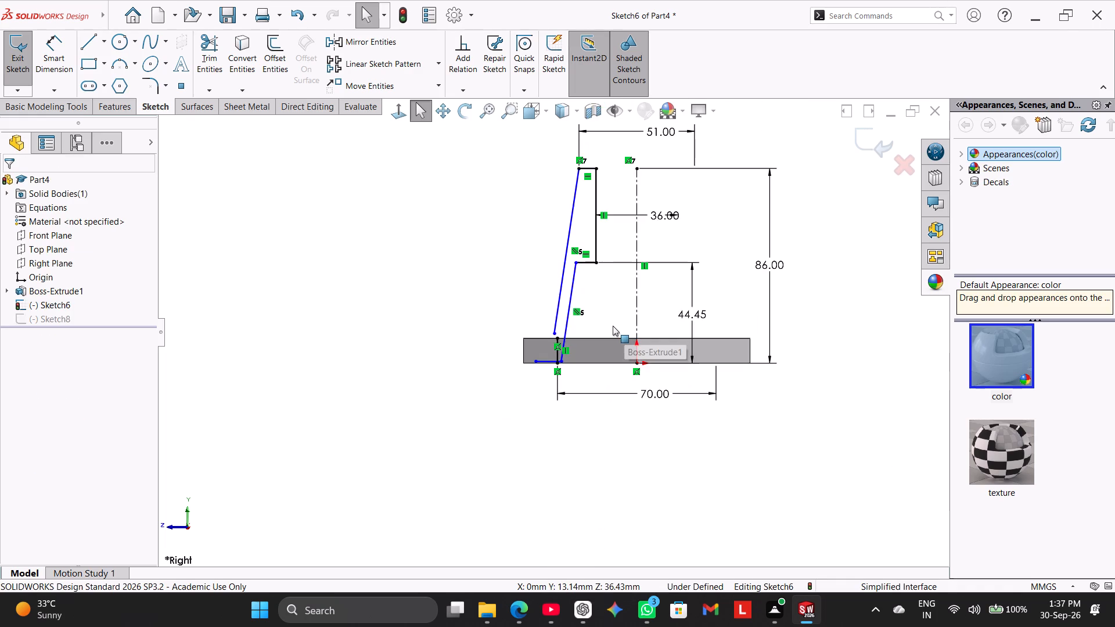
{"action": "scroll", "coordinate": [607, 326], "scroll_direction": "down", "scroll_amount": 8}
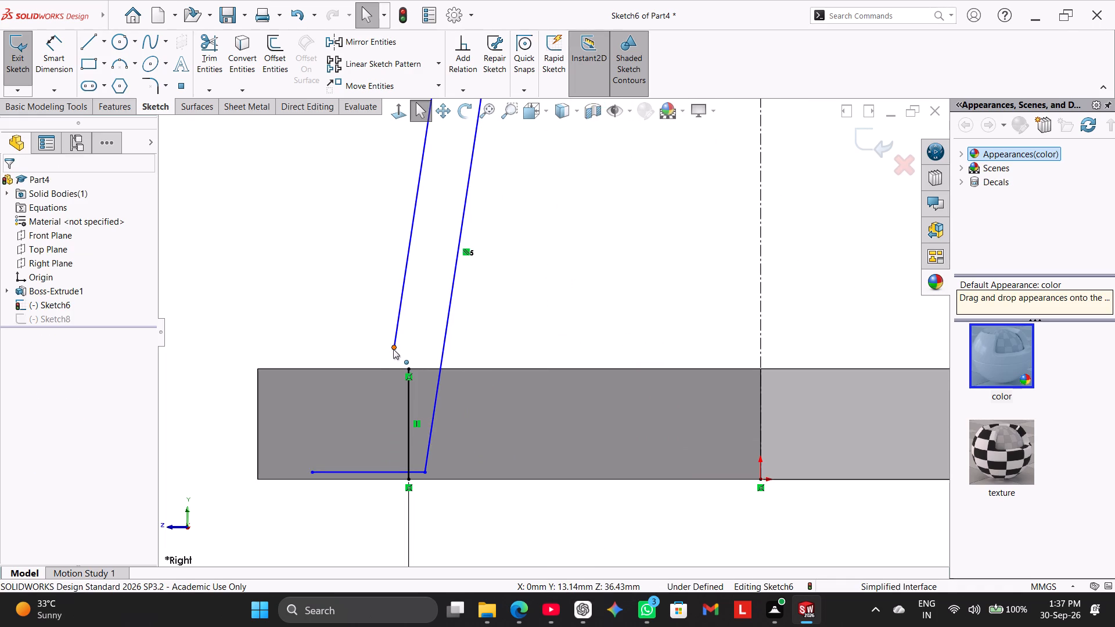
{"action": "left_click_drag", "start_coordinate": [393, 349], "coordinate": [408, 366]}
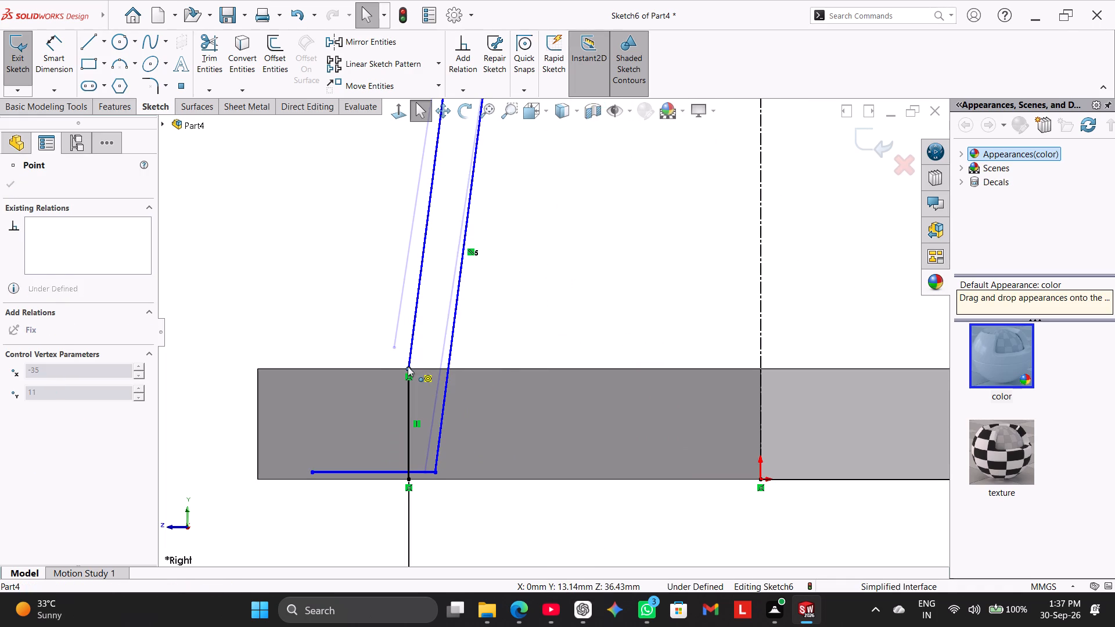
{"action": "left_click_drag", "start_coordinate": [408, 366], "coordinate": [408, 367]}
{"action": "left_click", "coordinate": [371, 320]}
Delete the horizontal line near the plate's bottom and move the inner slanted line's lower endpoint onto the plate's bottom edge.
{"action": "scroll", "coordinate": [501, 380], "scroll_direction": "up", "scroll_amount": 5}
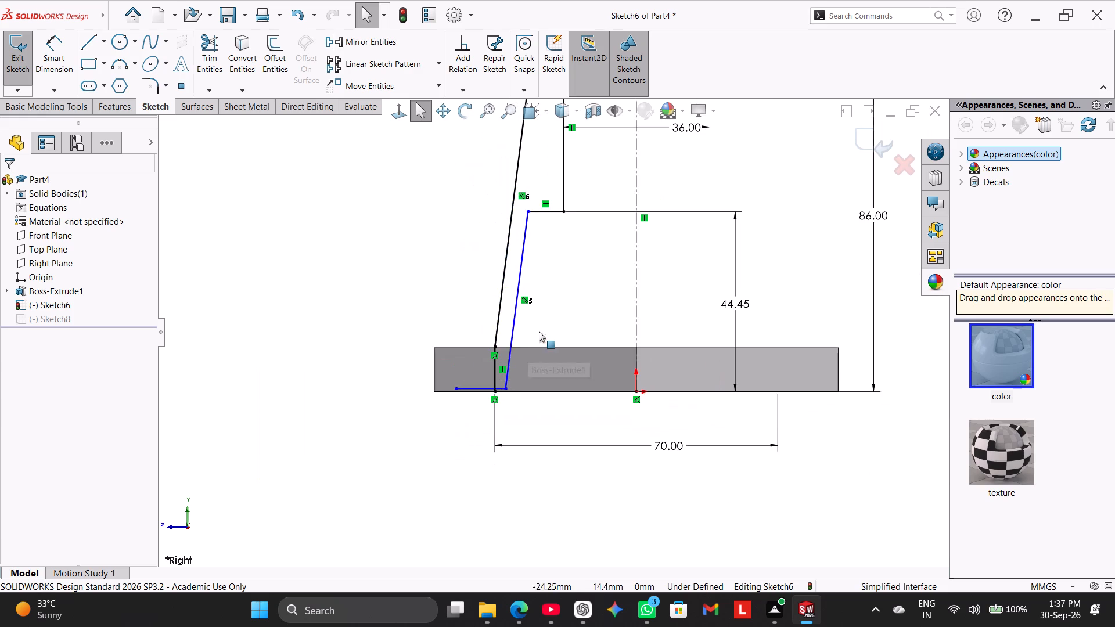
{"action": "scroll", "coordinate": [548, 312], "scroll_direction": "up", "scroll_amount": 1}
{"action": "scroll", "coordinate": [548, 312], "scroll_direction": "down", "scroll_amount": 3}
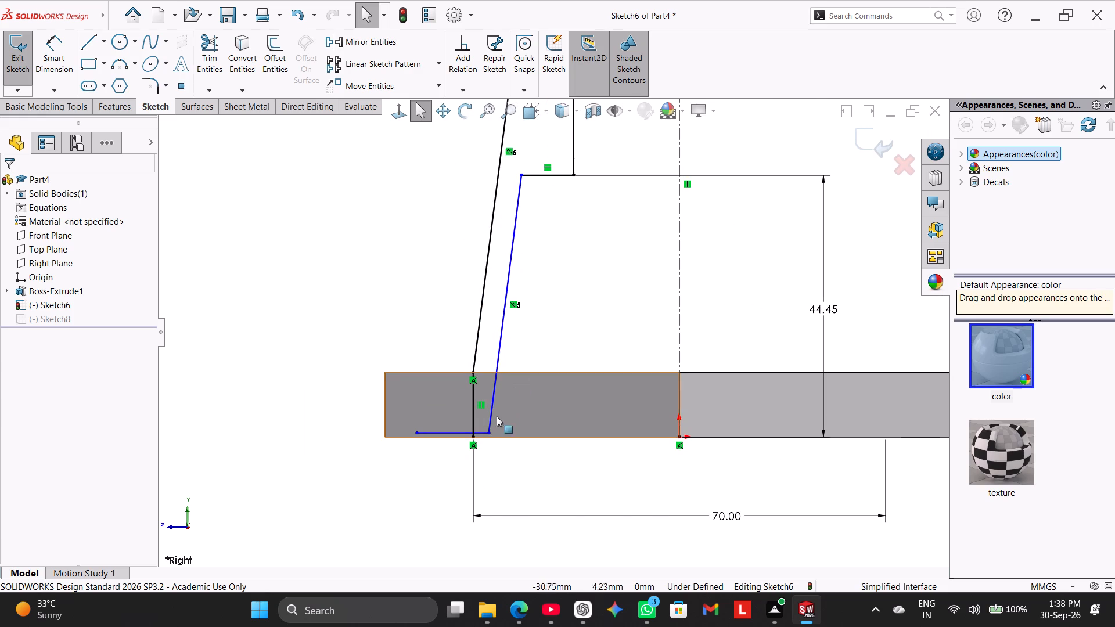
{"action": "right_click", "coordinate": [462, 434]}
{"action": "left_click", "coordinate": [515, 572]}
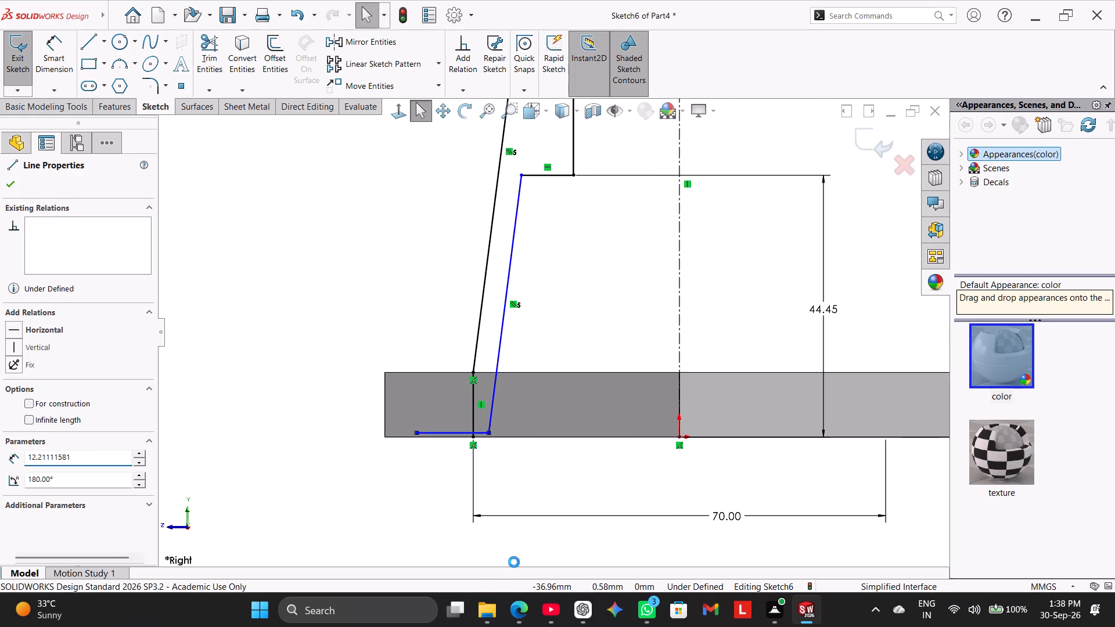
{"action": "left_click_drag", "start_coordinate": [487, 433], "coordinate": [507, 440]}
Dimension the distance between the two parallel slanted lines as 6.35 mm.
{"action": "left_click", "coordinate": [63, 69]}
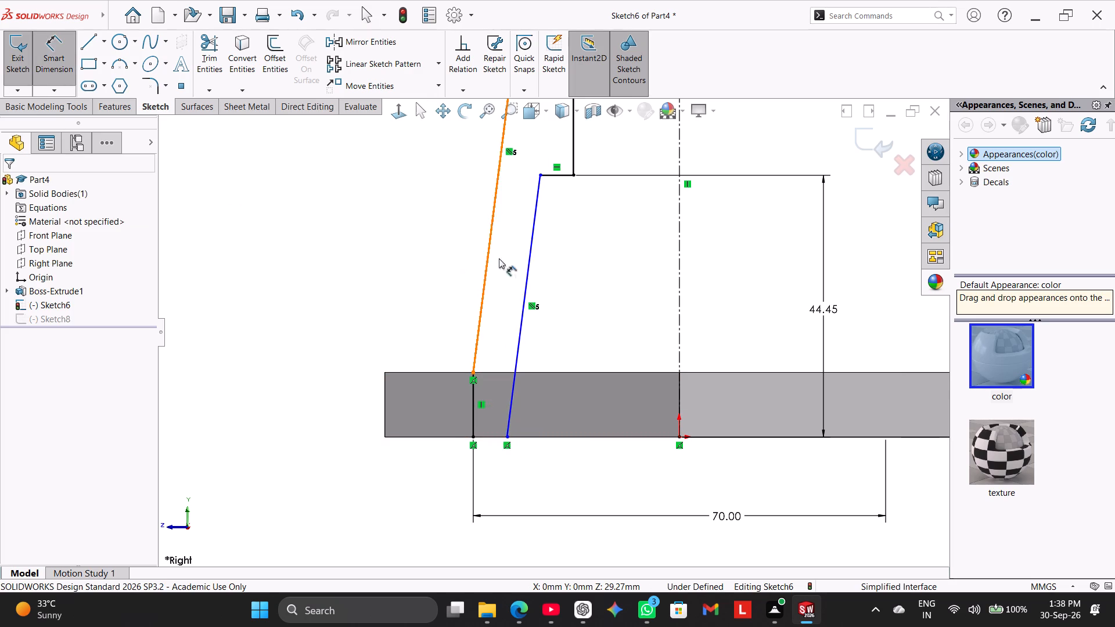
{"action": "left_click", "coordinate": [521, 320]}
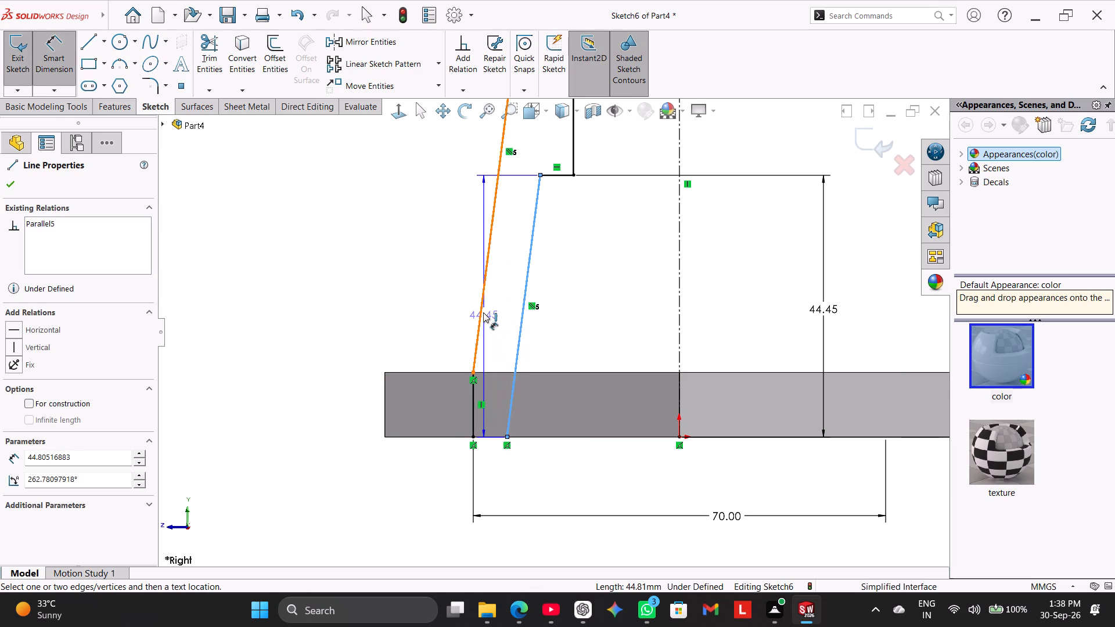
{"action": "left_click", "coordinate": [483, 312]}
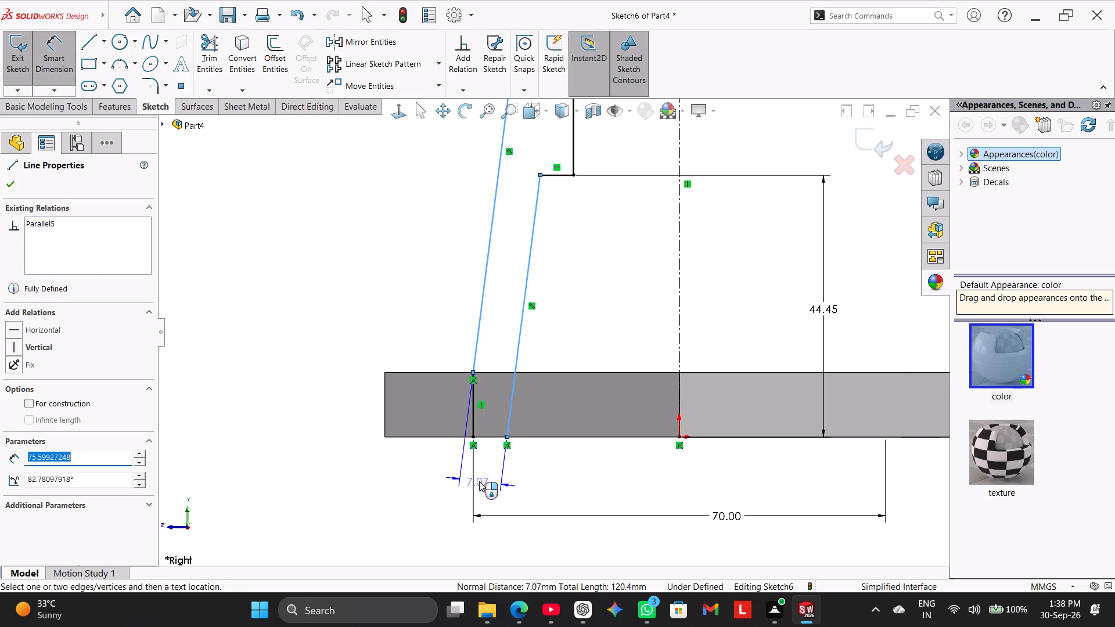
{"action": "left_click", "coordinate": [479, 481]}
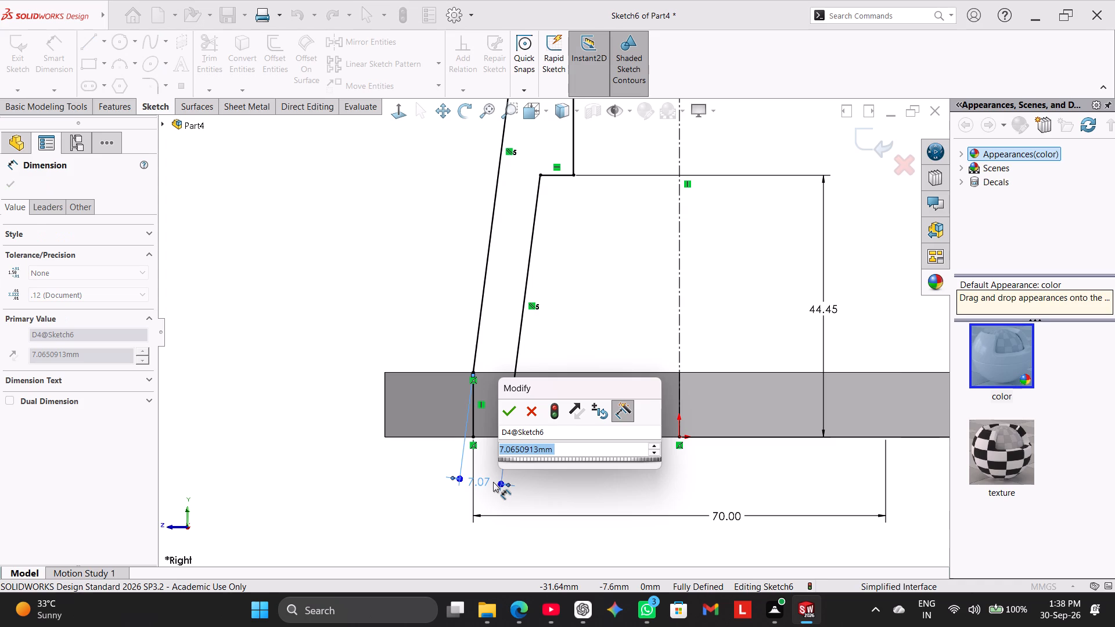
{"action": "type", "text": "6.35"}
{"action": "key", "text": "Return"}
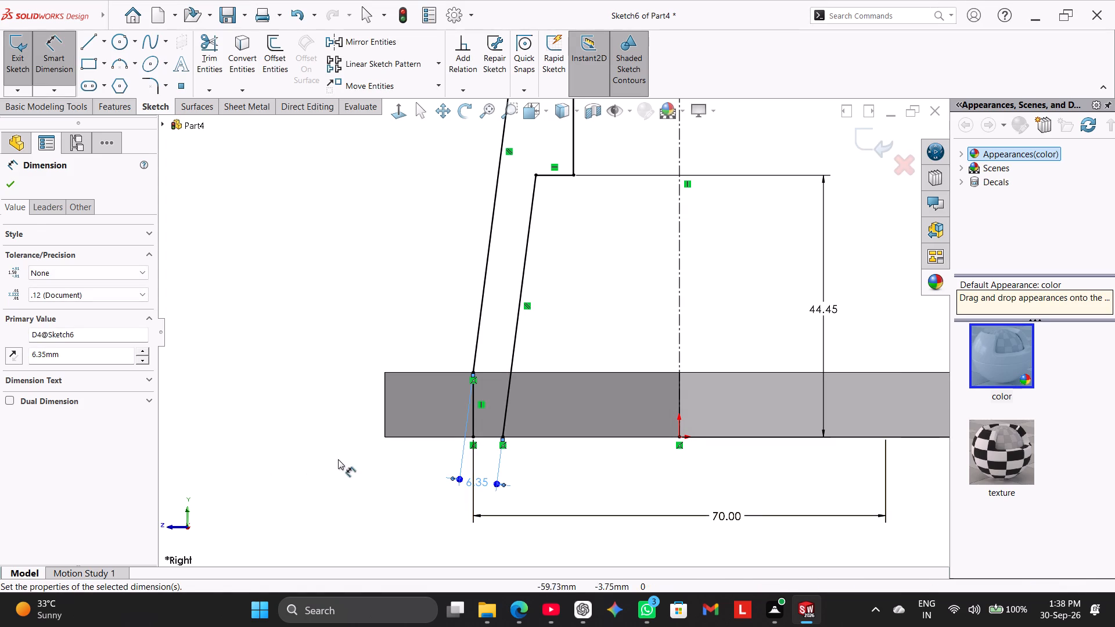
{"action": "right_click", "coordinate": [337, 313]}
{"action": "left_click", "coordinate": [386, 347]}
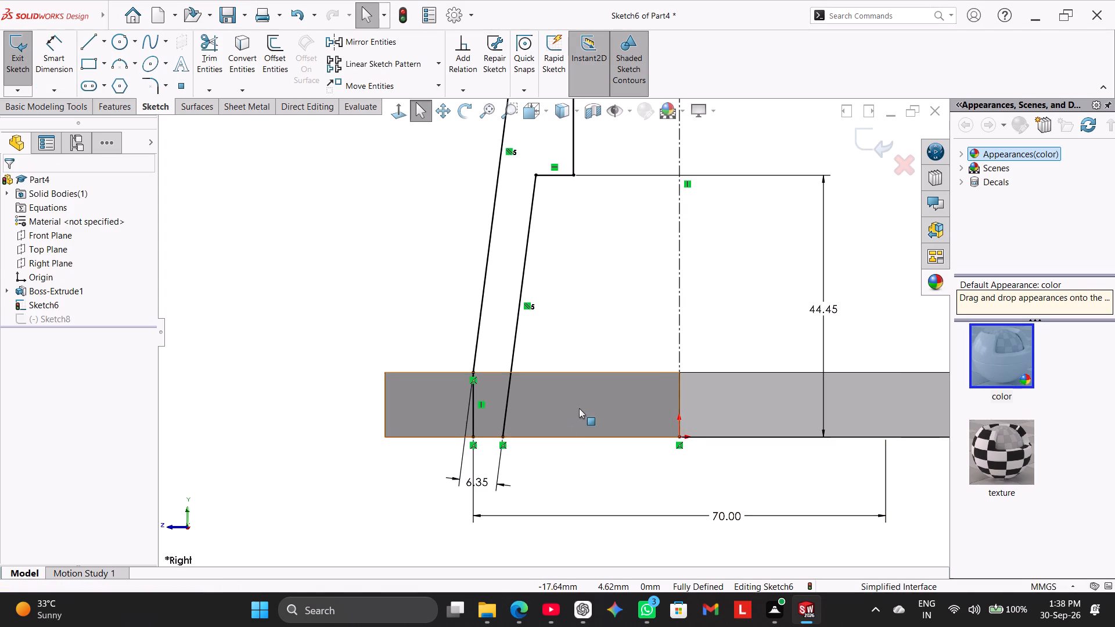
Draw a horizontal line about 6.4 mm long along the plate's top edge, joining the outer slanted line to the inner one.
{"action": "scroll", "coordinate": [579, 408], "scroll_direction": "up", "scroll_amount": 4}
{"action": "scroll", "coordinate": [618, 322], "scroll_direction": "down", "scroll_amount": 2}
{"action": "scroll", "coordinate": [618, 322], "scroll_direction": "up", "scroll_amount": 2}
{"action": "scroll", "coordinate": [618, 311], "scroll_direction": "down", "scroll_amount": 1}
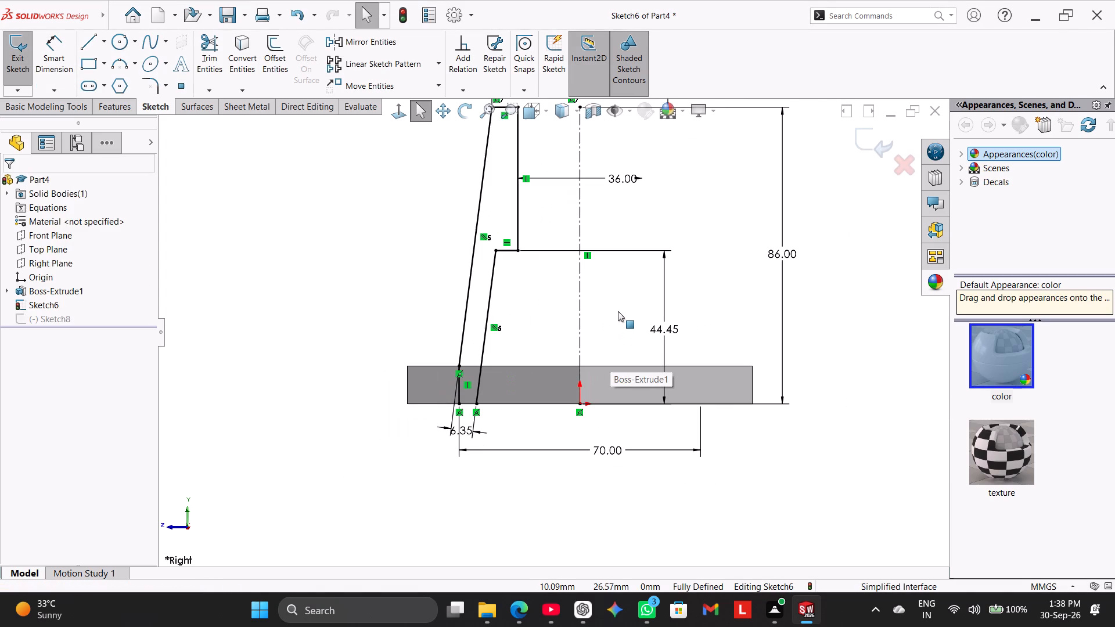
{"action": "scroll", "coordinate": [618, 311], "scroll_direction": "up", "scroll_amount": 1}
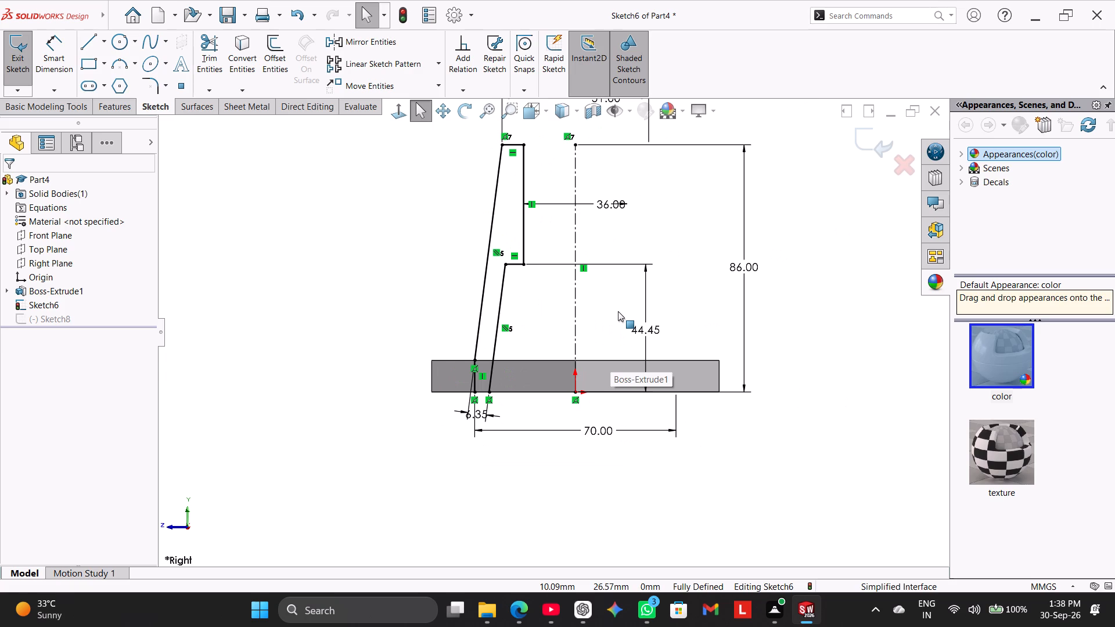
{"action": "scroll", "coordinate": [618, 311], "scroll_direction": "down", "scroll_amount": 4}
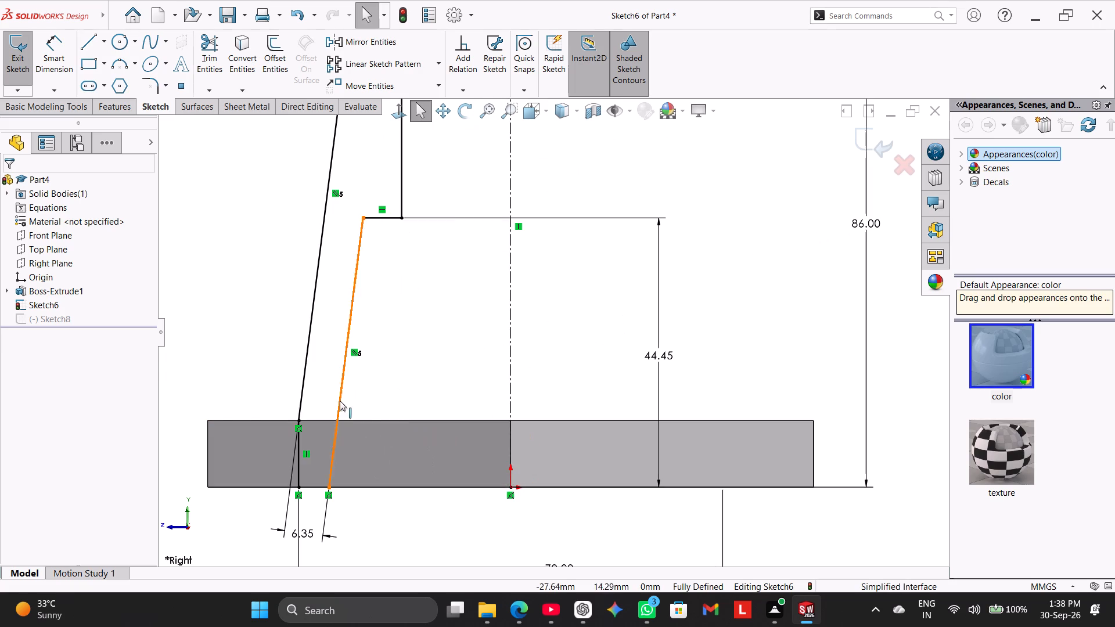
{"action": "left_click", "coordinate": [88, 42]}
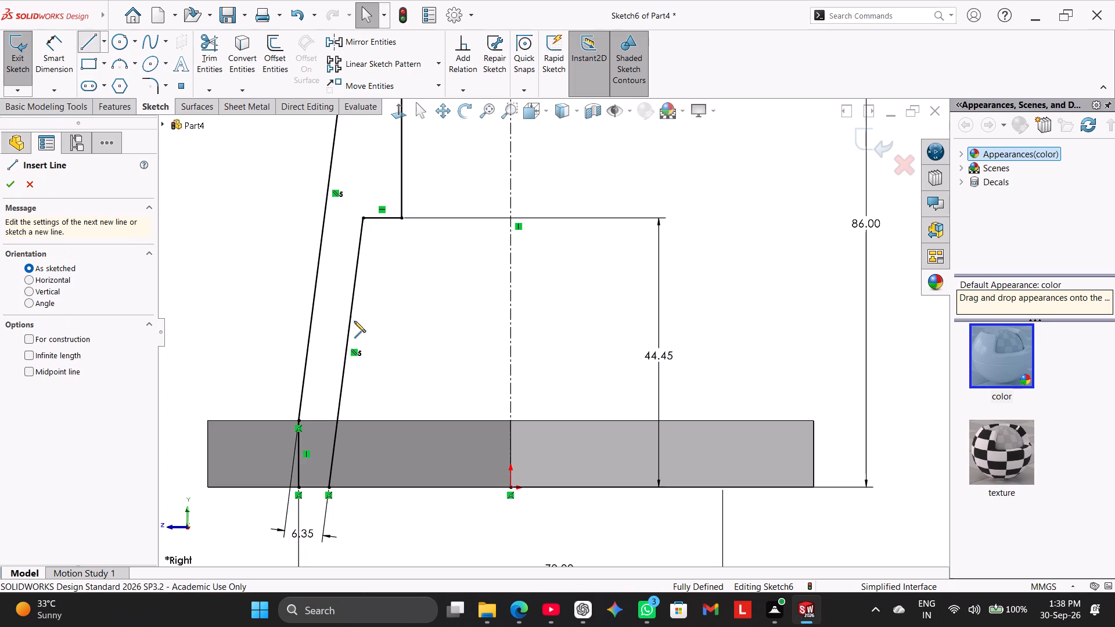
{"action": "scroll", "coordinate": [382, 406], "scroll_direction": "down", "scroll_amount": 3}
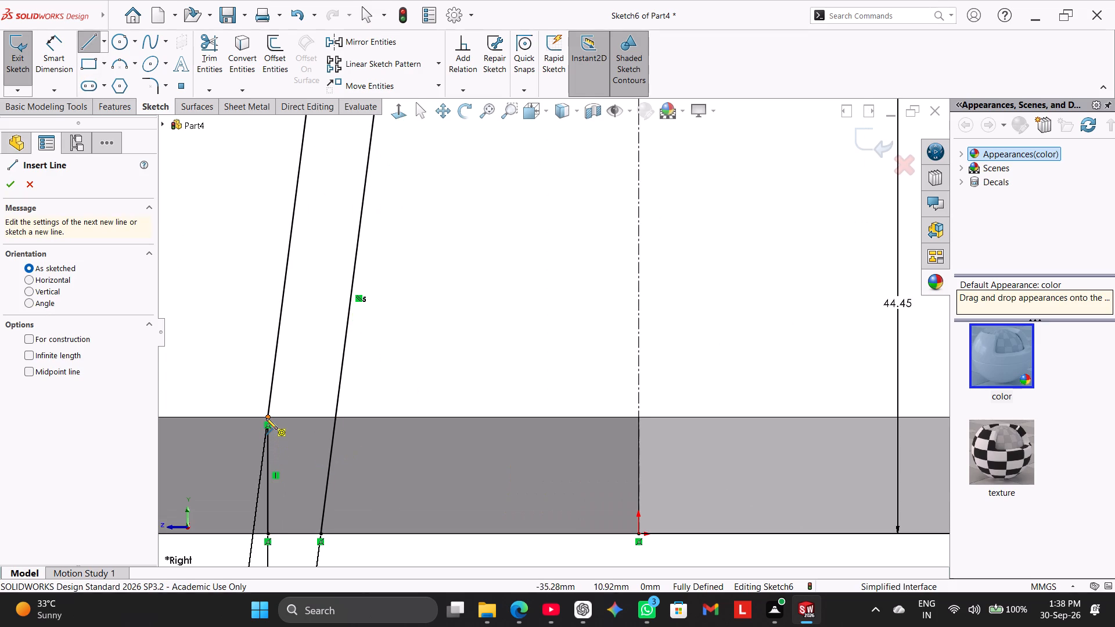
{"action": "left_click", "coordinate": [266, 418]}
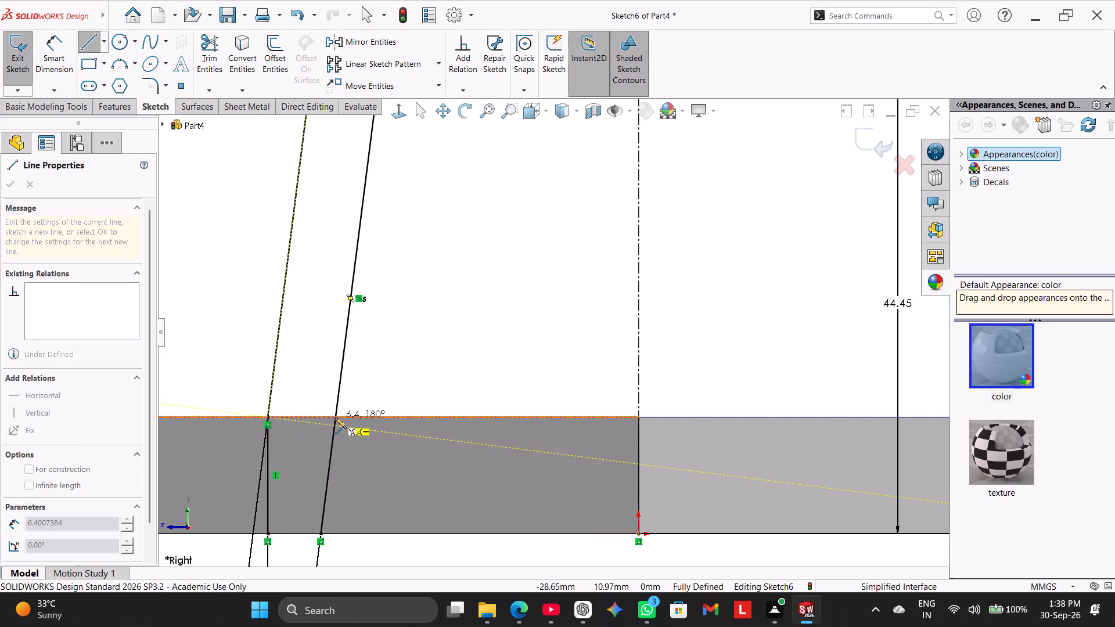
{"action": "left_click", "coordinate": [335, 417]}
{"action": "right_click", "coordinate": [256, 341]}
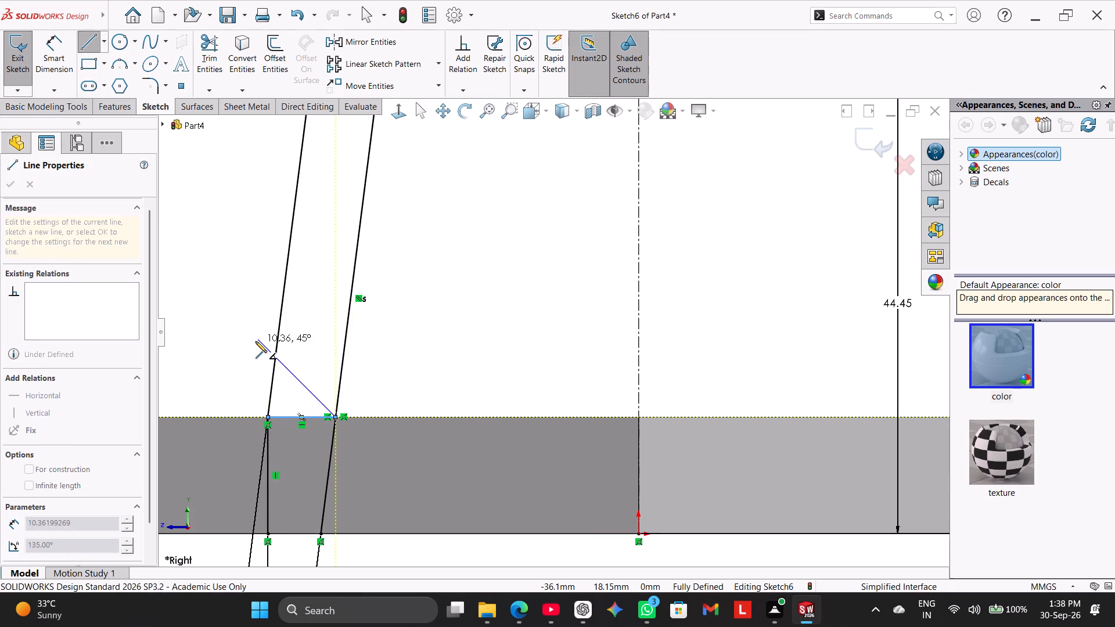
{"action": "left_click", "coordinate": [275, 349]}
Convert the short vertical line inside the plate and the inner slanted line to construction geometry.
{"action": "scroll", "coordinate": [322, 434], "scroll_direction": "up", "scroll_amount": 3}
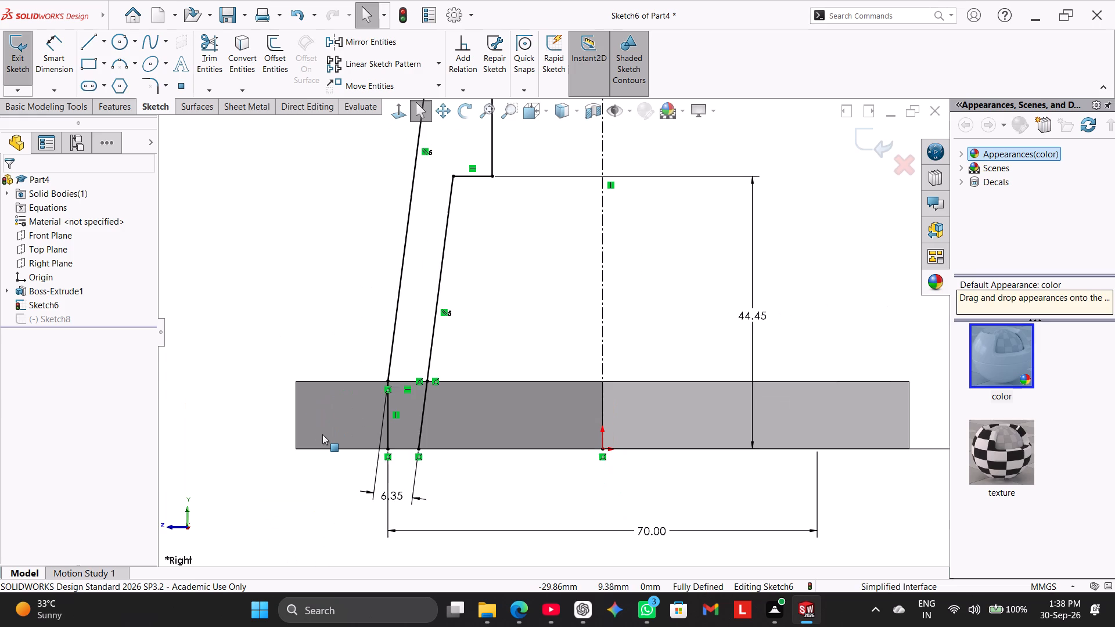
{"action": "left_click", "coordinate": [388, 416]}
{"action": "left_click", "coordinate": [448, 383]}
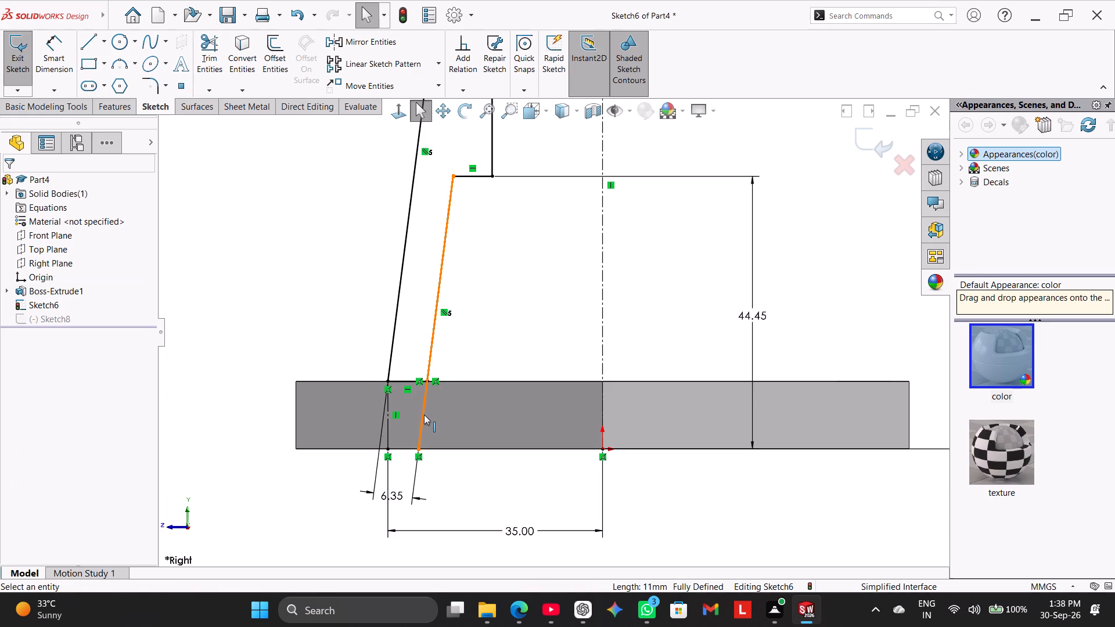
{"action": "left_click", "coordinate": [424, 415]}
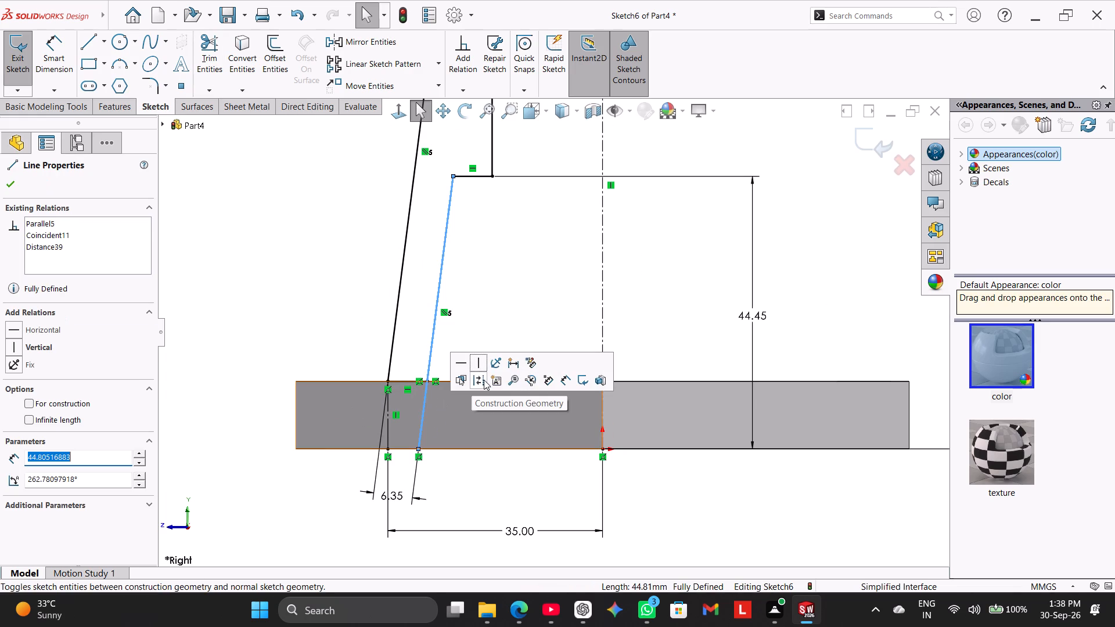
{"action": "left_click", "coordinate": [483, 382]}
{"action": "left_click", "coordinate": [316, 326]}
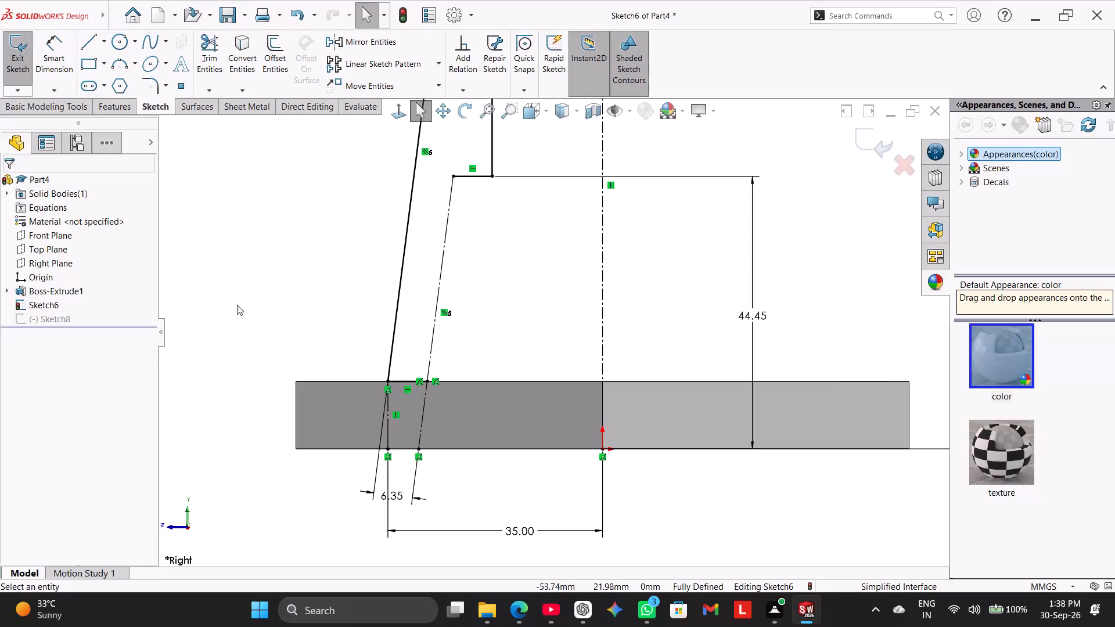
Close the arm profile with a line along the inner slanted line, from the step corner down to the plate's top edge.
{"action": "left_click", "coordinate": [90, 42]}
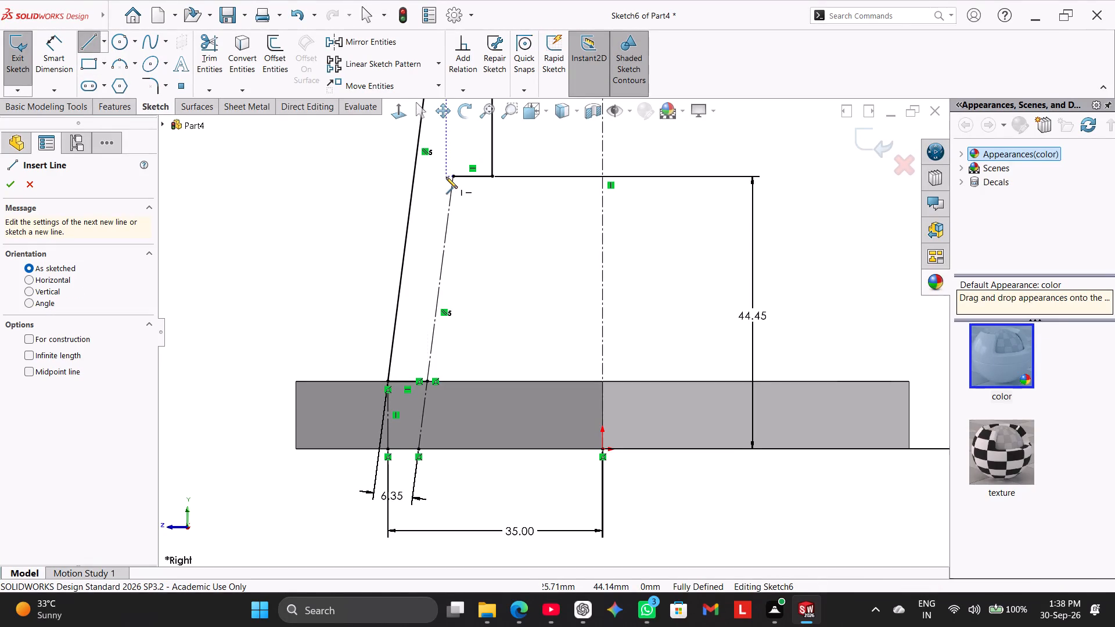
{"action": "left_click", "coordinate": [453, 177]}
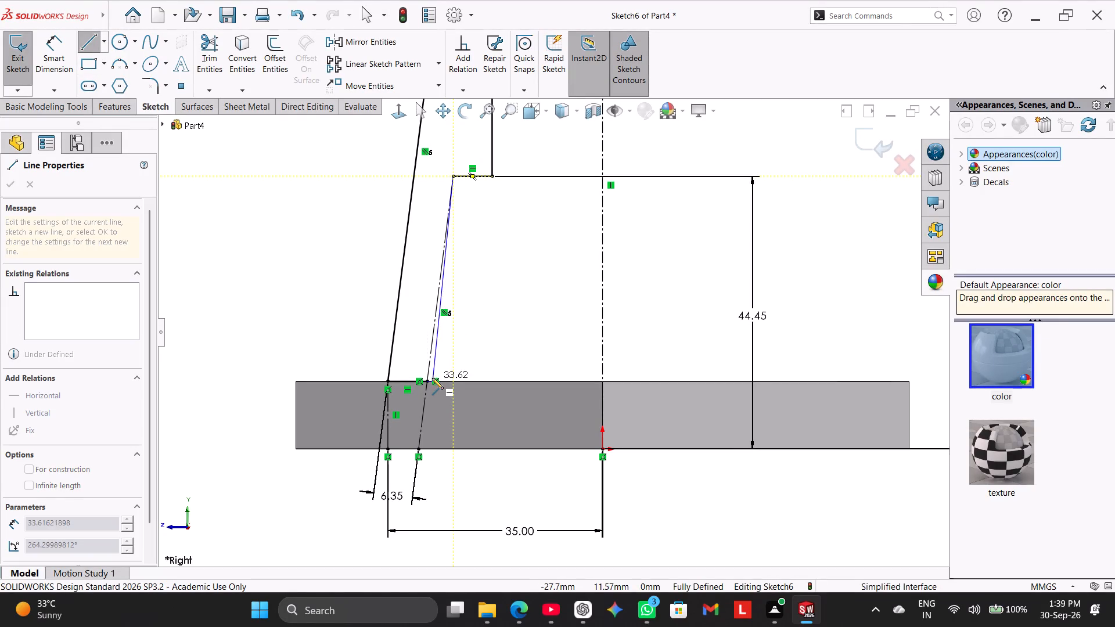
{"action": "left_click", "coordinate": [428, 381]}
{"action": "right_click", "coordinate": [279, 320]}
{"action": "left_click", "coordinate": [298, 326]}
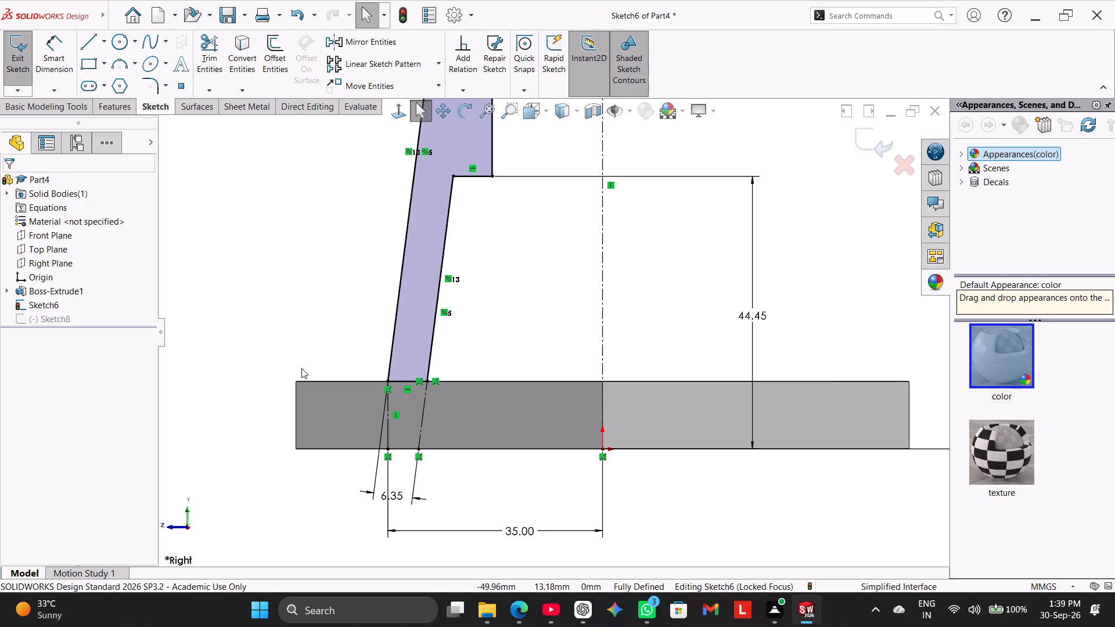
Revolve the closed arm profile 360° about the vertical centerline, merged with the plate, and show the part in isometric view.
{"action": "scroll", "coordinate": [323, 366], "scroll_direction": "up", "scroll_amount": 5}
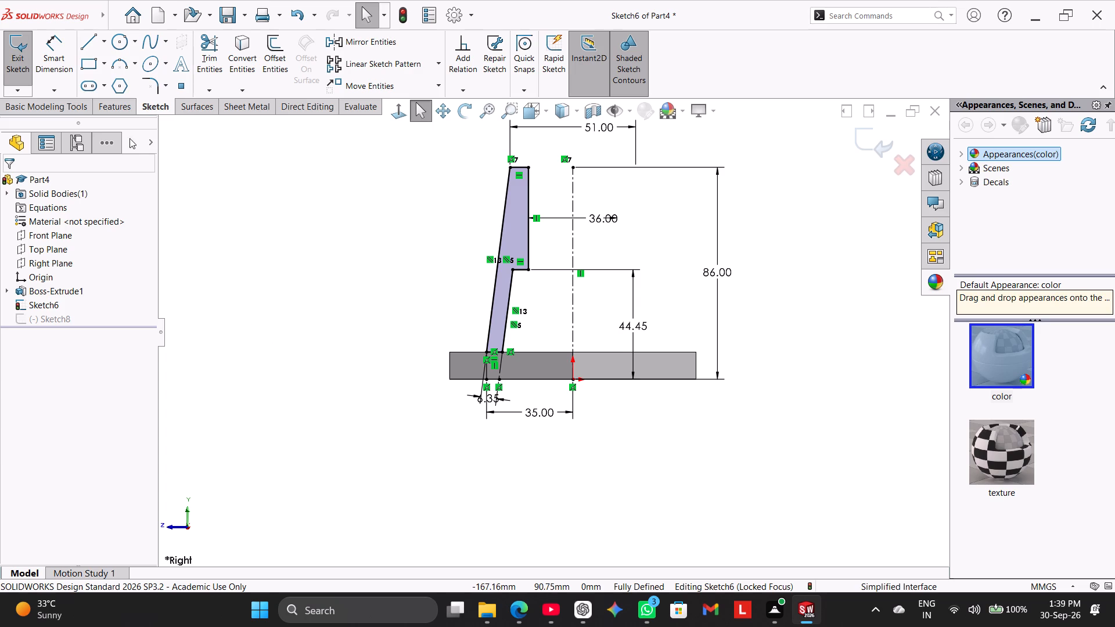
{"action": "left_click", "coordinate": [121, 111]}
{"action": "left_click", "coordinate": [73, 56]}
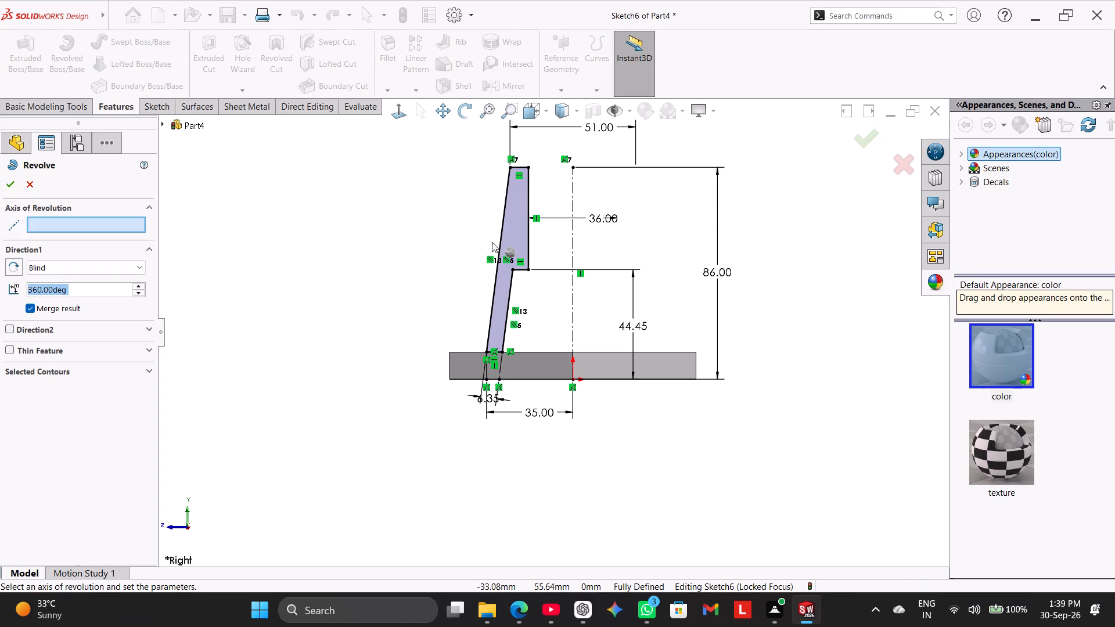
{"action": "left_click", "coordinate": [573, 256]}
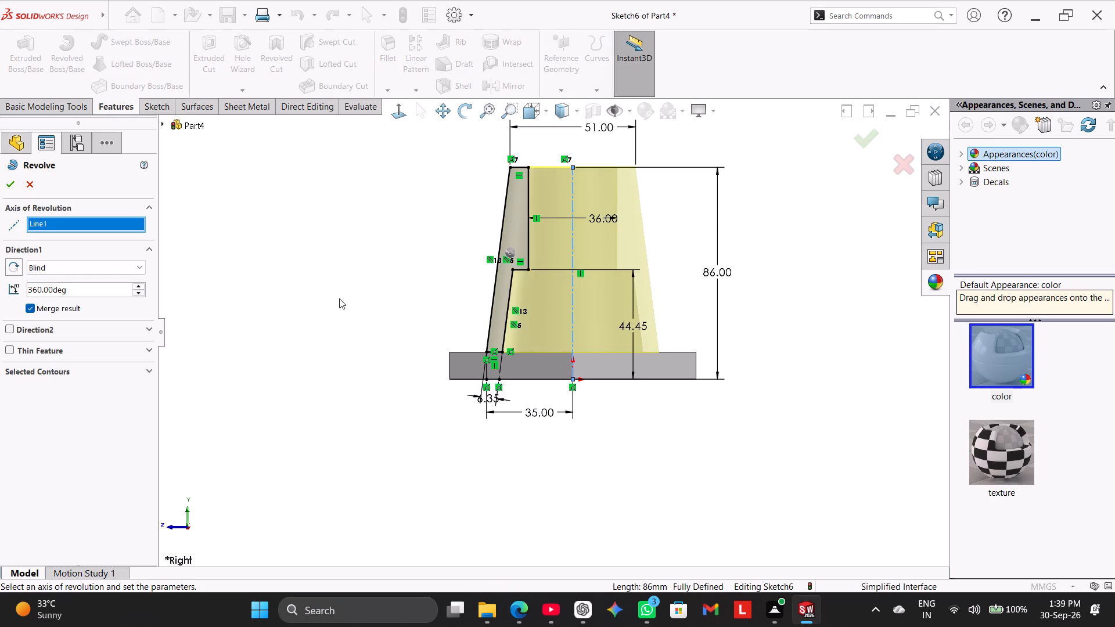
{"action": "middle_click_drag", "start_coordinate": [341, 303], "coordinate": [337, 352]}
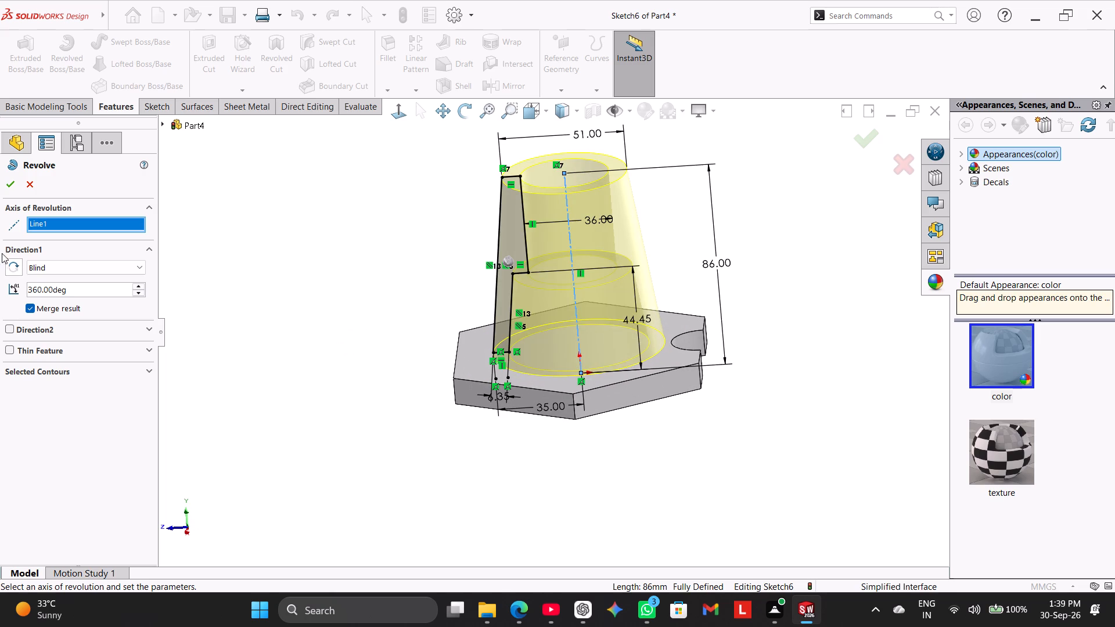
{"action": "left_click", "coordinate": [11, 189]}
{"action": "left_click", "coordinate": [297, 336]}
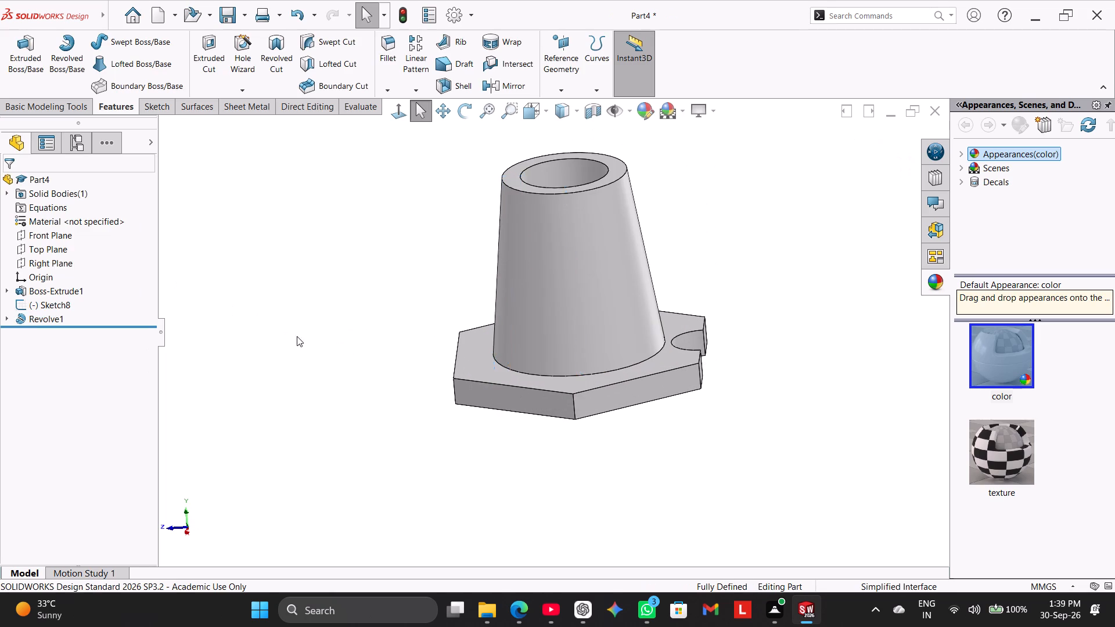
{"action": "right_click_drag", "start_coordinate": [287, 362], "coordinate": [545, 172]}
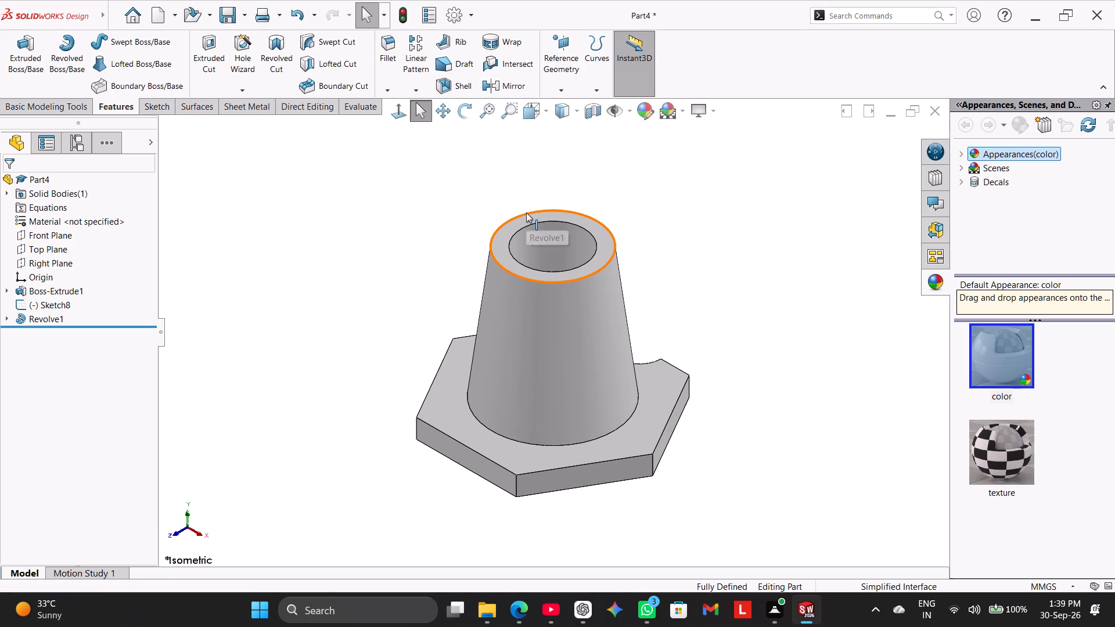
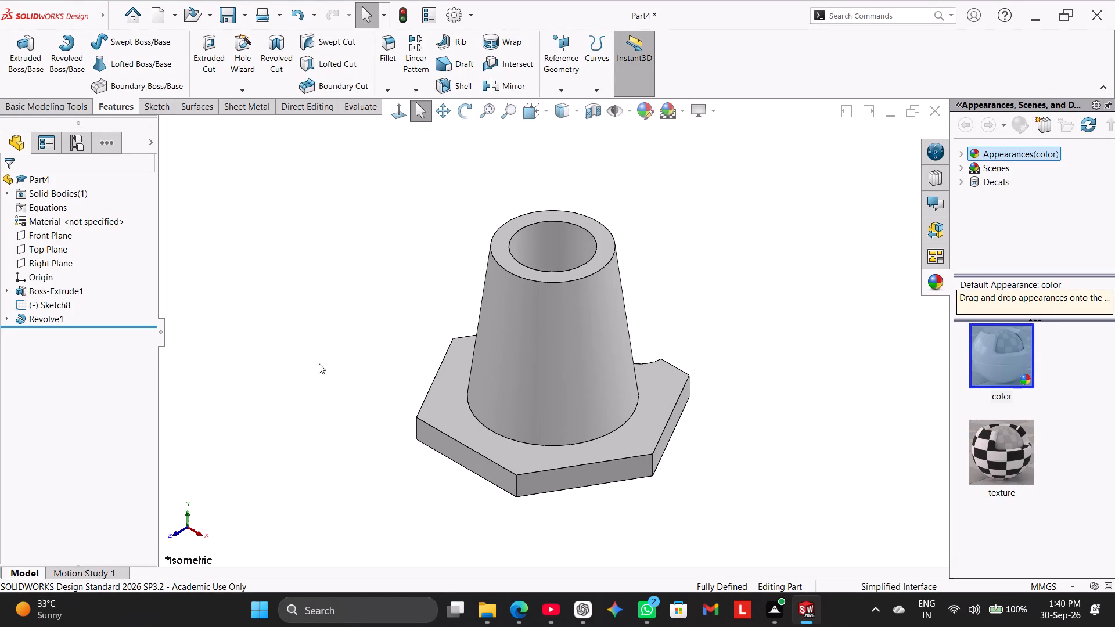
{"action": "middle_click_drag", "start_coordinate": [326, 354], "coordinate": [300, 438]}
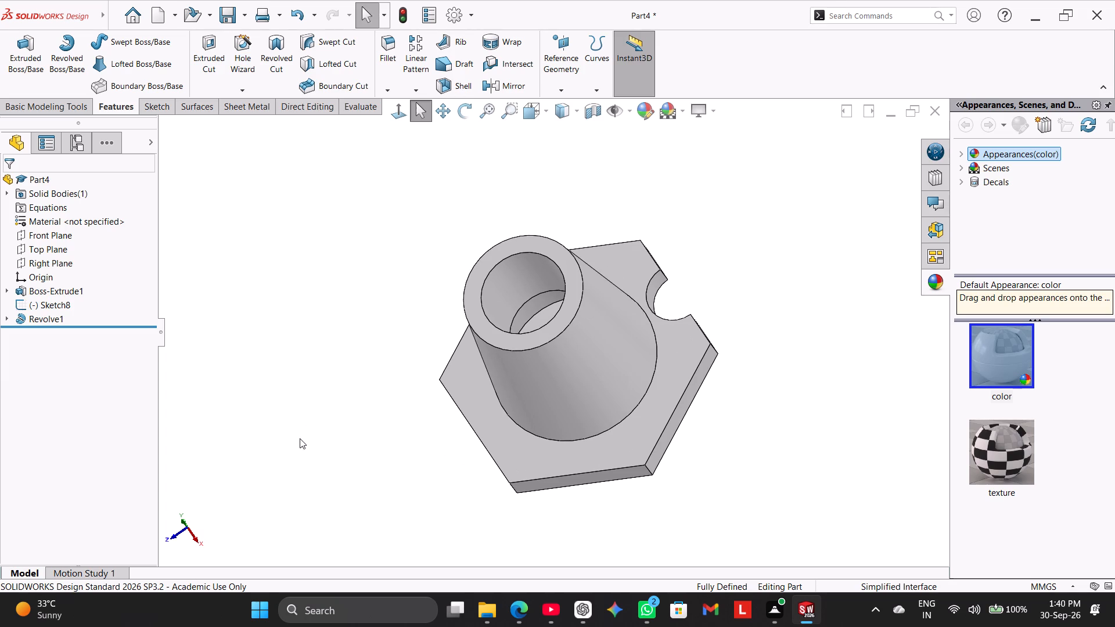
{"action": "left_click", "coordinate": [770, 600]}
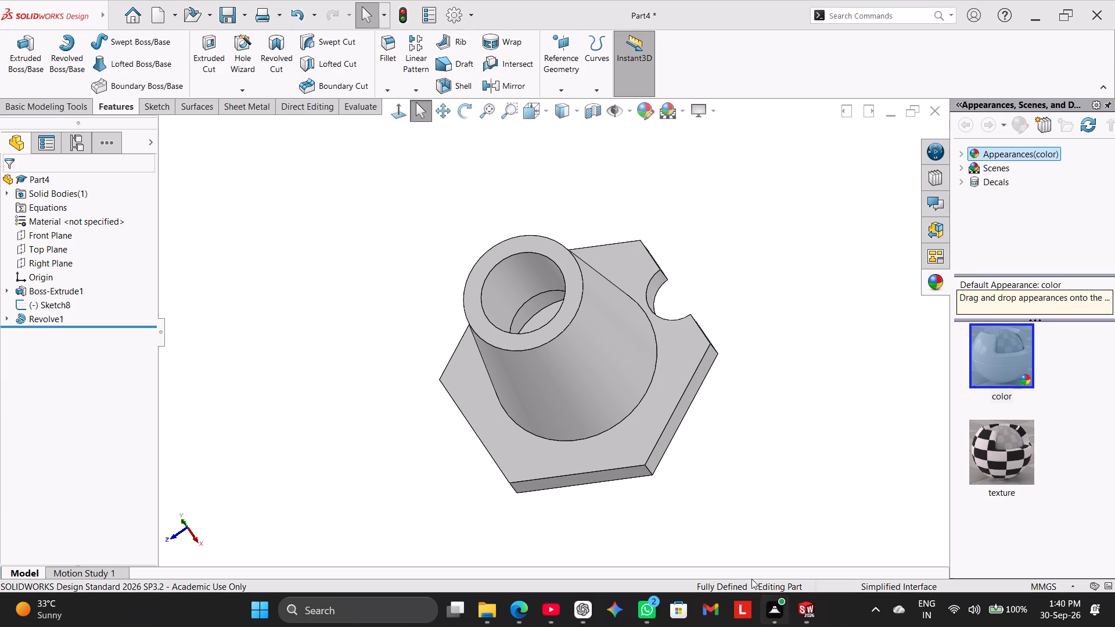
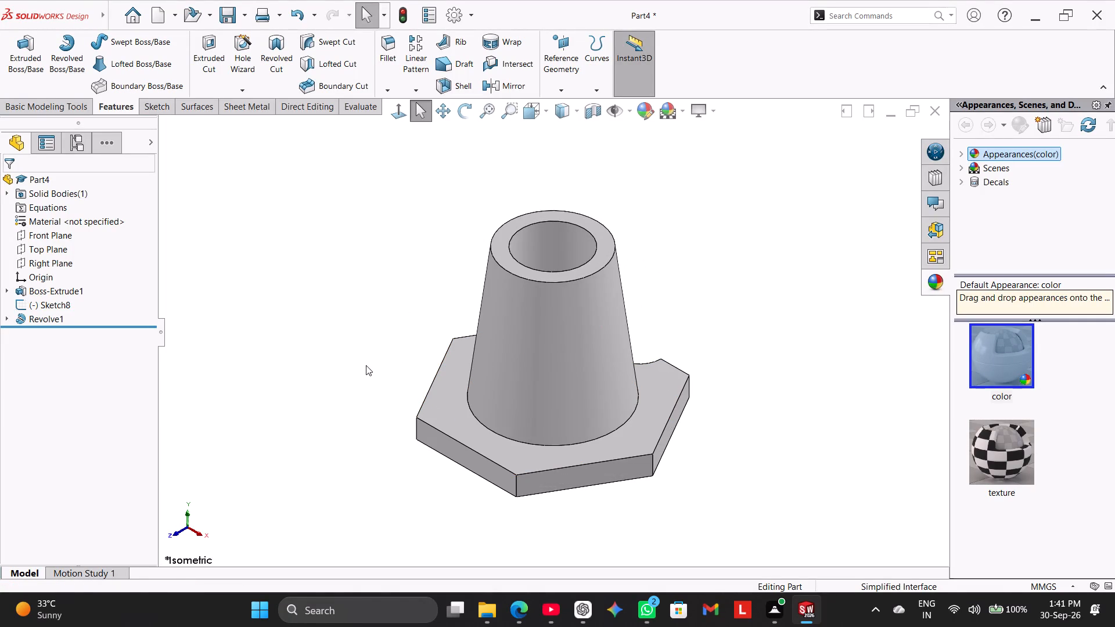
Measure the tapered boss's base diameter and the plate's across-flats distance in a temporary Top Plane sketch.
{"action": "middle_click_drag", "start_coordinate": [366, 365], "coordinate": [336, 418]}
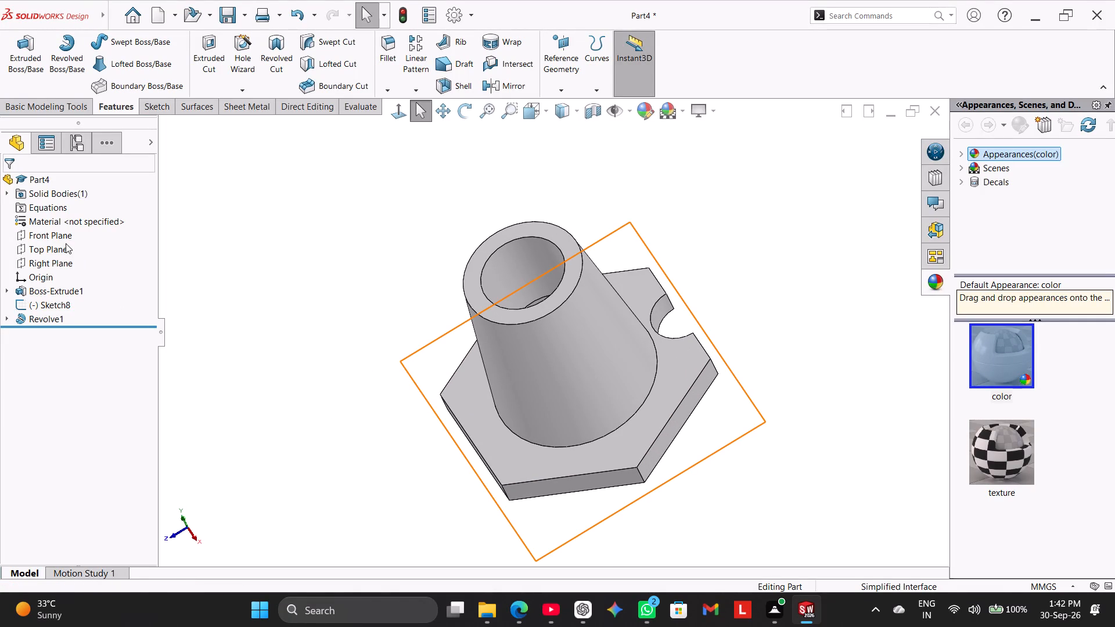
{"action": "left_click", "coordinate": [62, 250]}
{"action": "left_click", "coordinate": [75, 231]}
{"action": "left_click", "coordinate": [207, 275]}
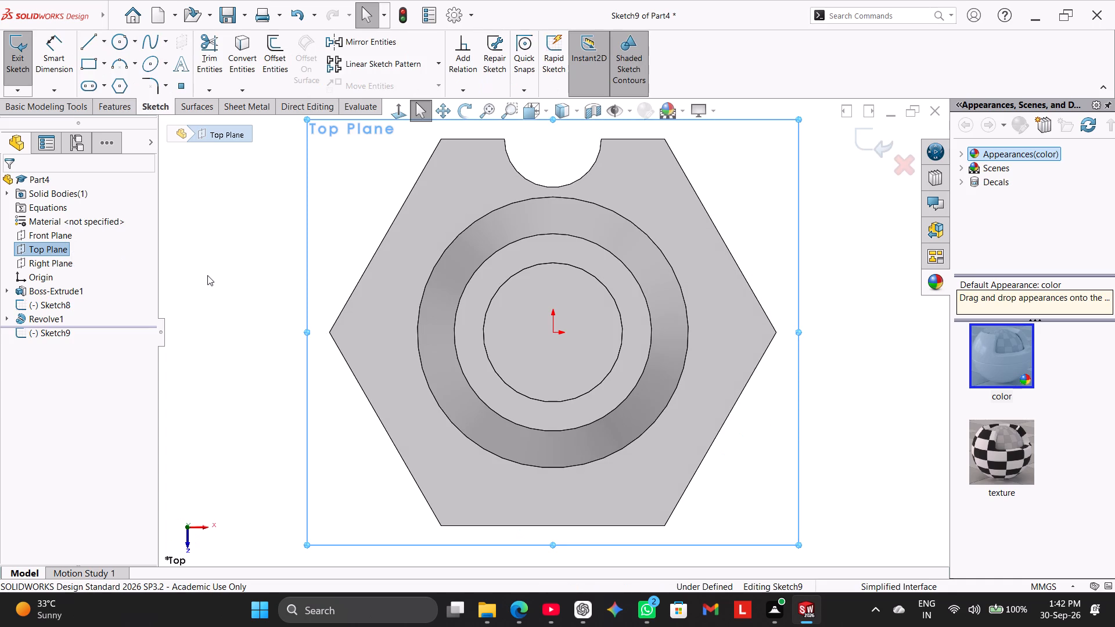
{"action": "left_click", "coordinate": [66, 52]}
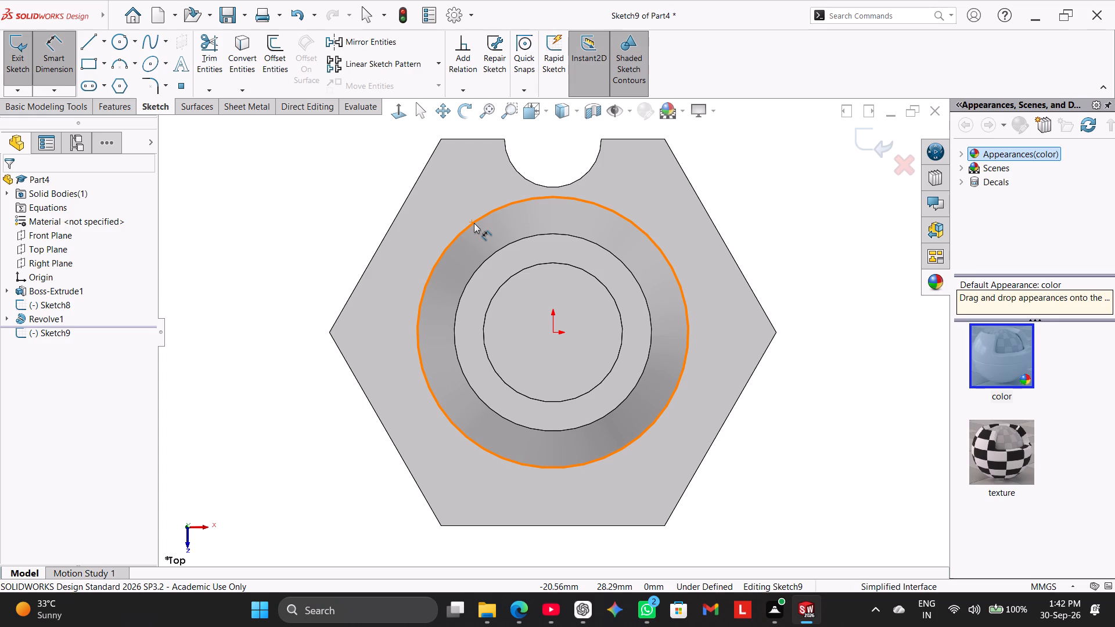
{"action": "left_click", "coordinate": [473, 223]}
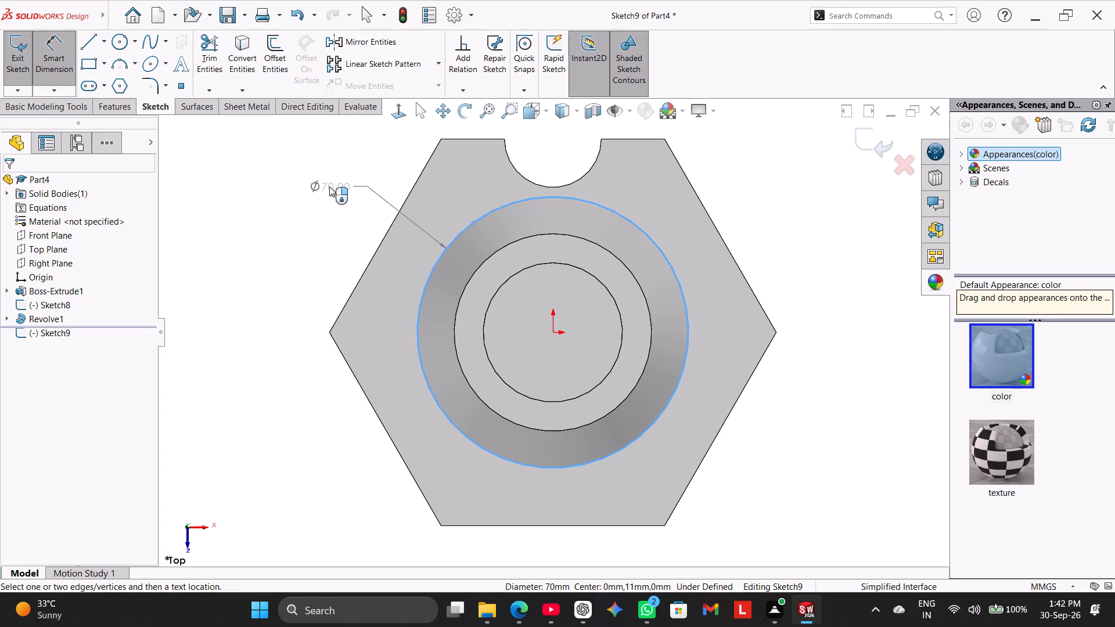
{"action": "left_click", "coordinate": [59, 71]}
{"action": "left_click", "coordinate": [57, 64]}
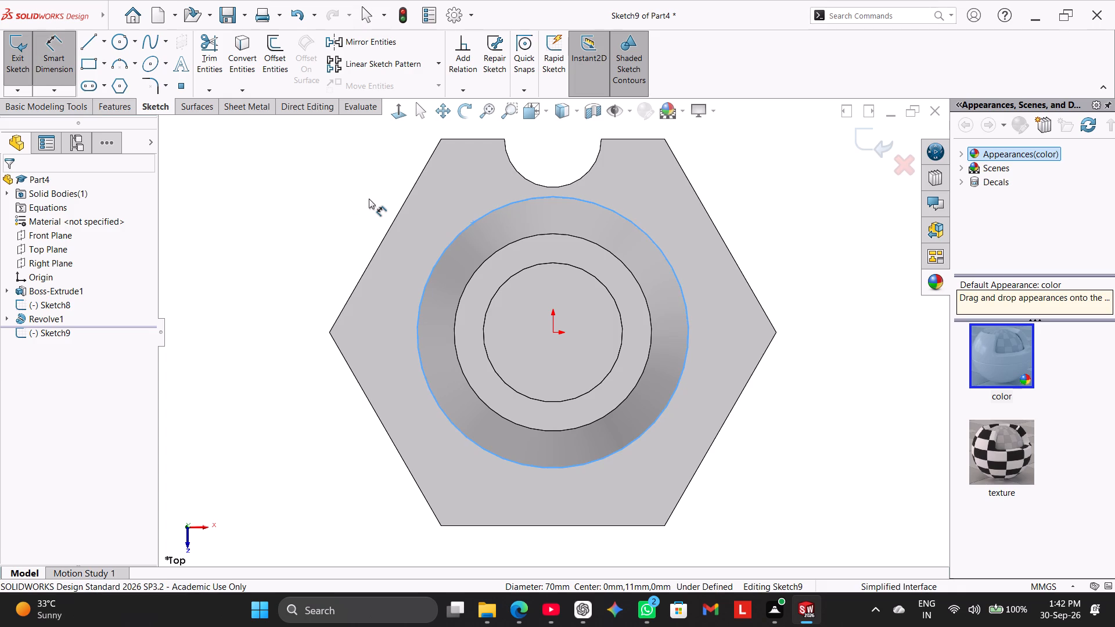
{"action": "left_click", "coordinate": [623, 140]}
{"action": "left_click", "coordinate": [656, 526]}
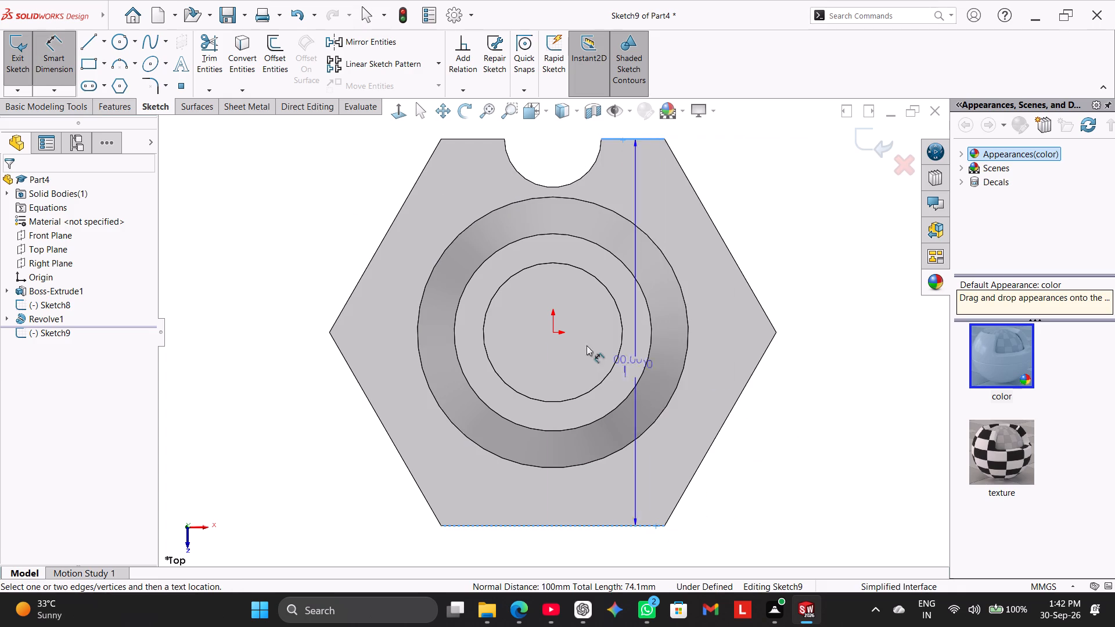
{"action": "left_click", "coordinate": [60, 69]}
{"action": "left_click", "coordinate": [236, 220]}
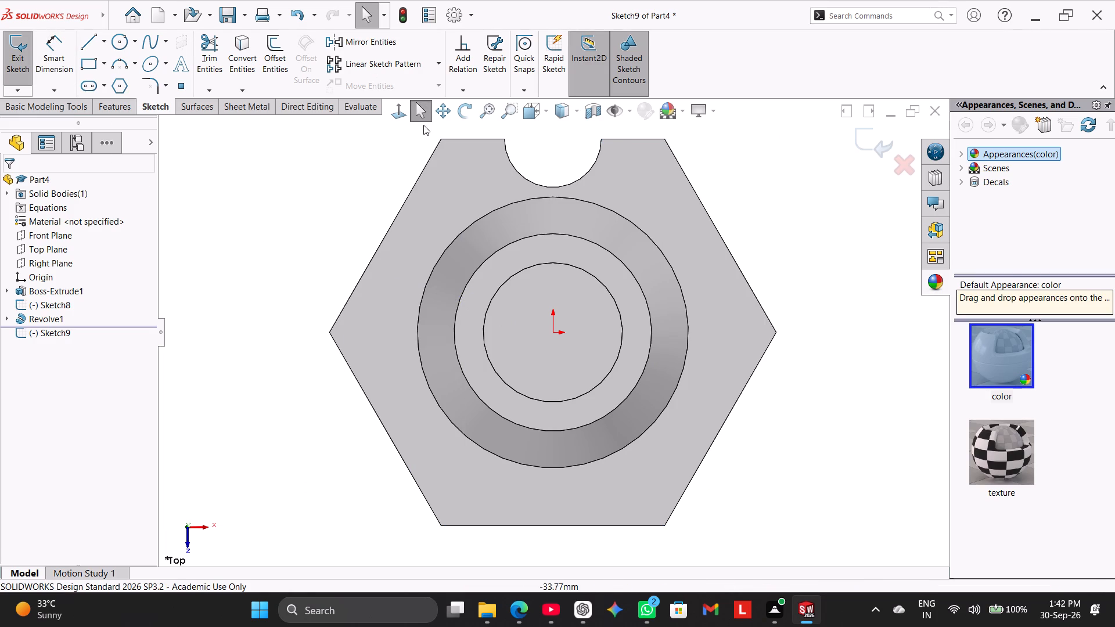
{"action": "left_click", "coordinate": [10, 64]}
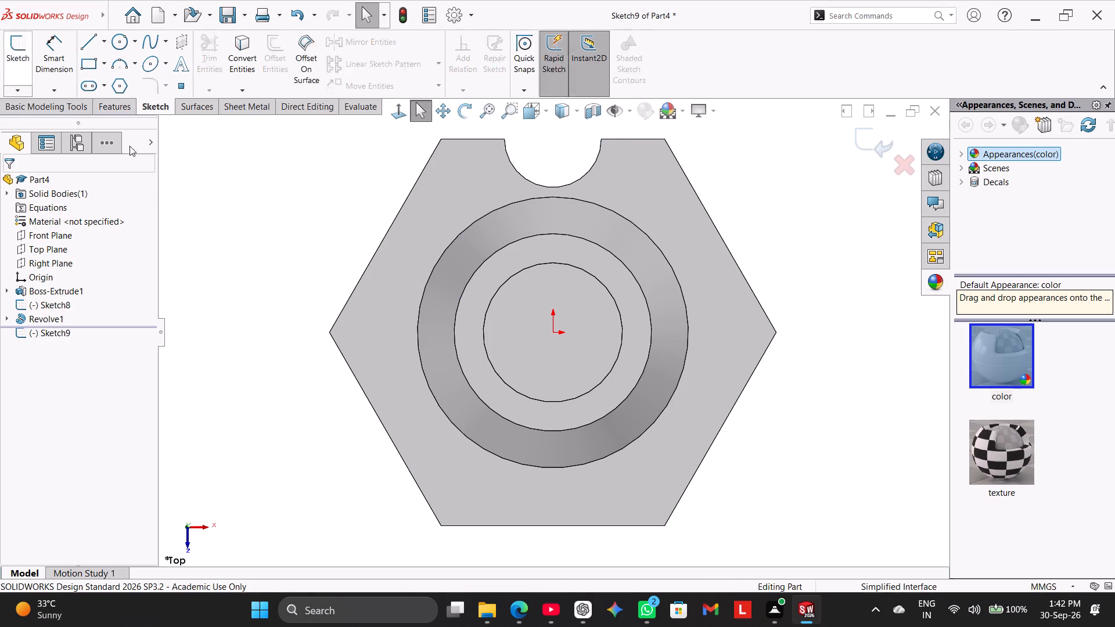
Start a sketch on the Right Plane and draw an 86 mm vertical construction line from the origin to the boss's top edge.
{"action": "right_click_drag", "start_coordinate": [197, 255], "coordinate": [325, 170]}
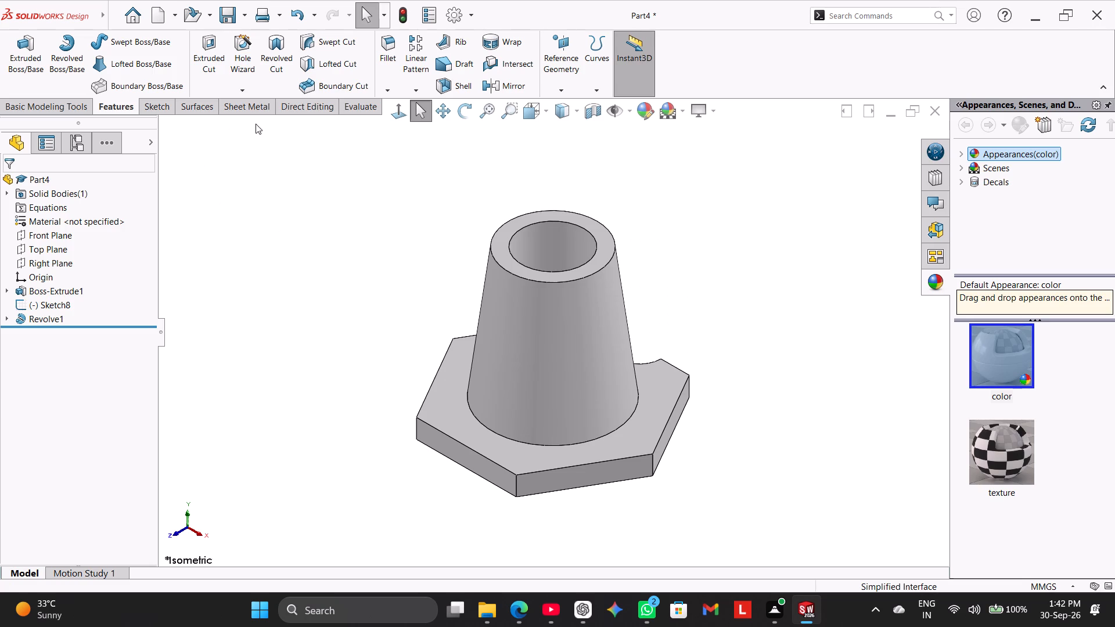
{"action": "left_click", "coordinate": [67, 264]}
{"action": "left_click", "coordinate": [84, 242]}
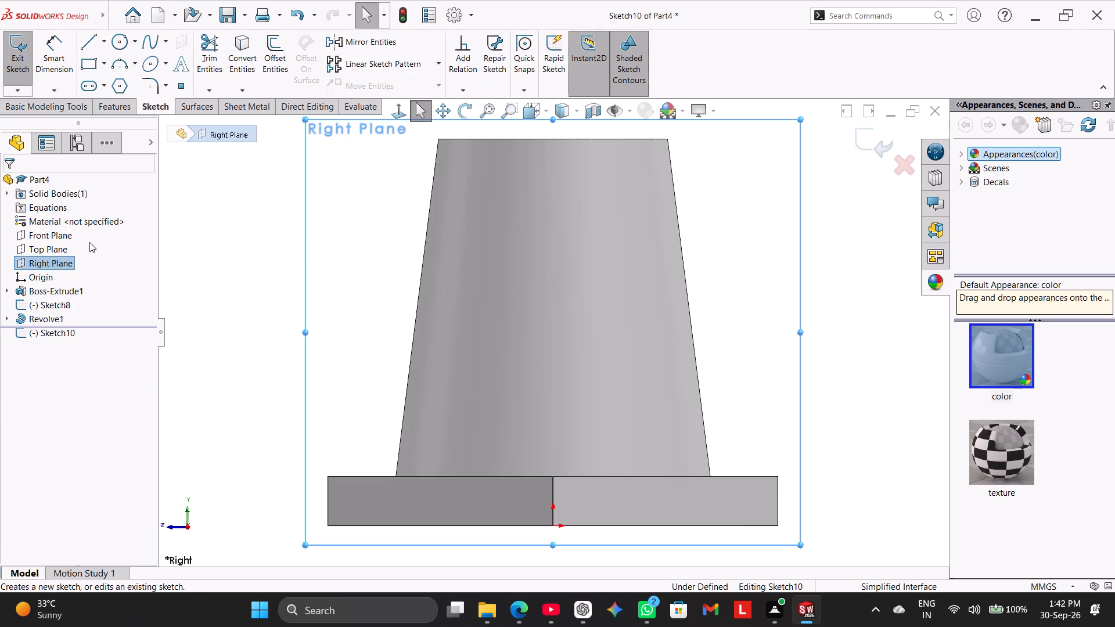
{"action": "left_click", "coordinate": [214, 250]}
{"action": "scroll", "coordinate": [422, 243], "scroll_direction": "up", "scroll_amount": 1}
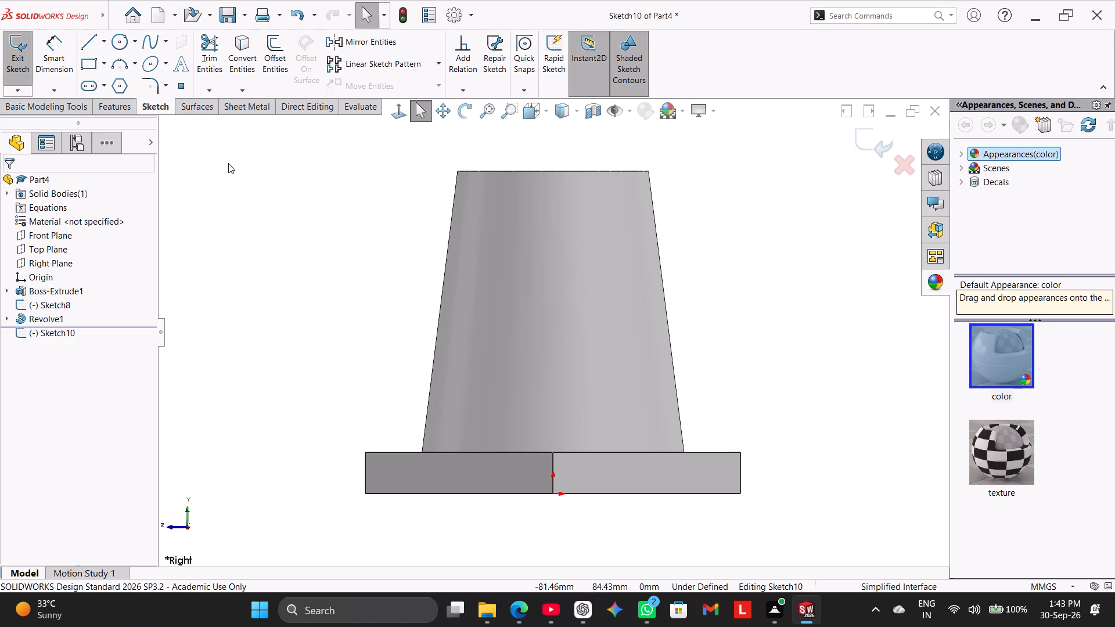
{"action": "left_click", "coordinate": [103, 38]}
{"action": "left_click", "coordinate": [113, 75]}
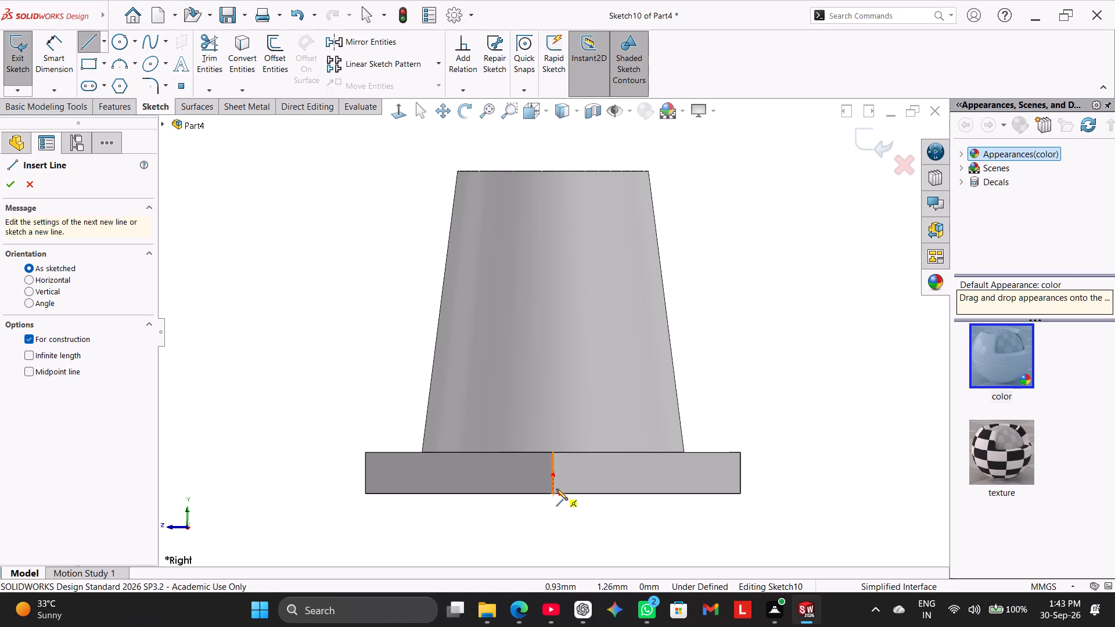
{"action": "left_click", "coordinate": [556, 494]}
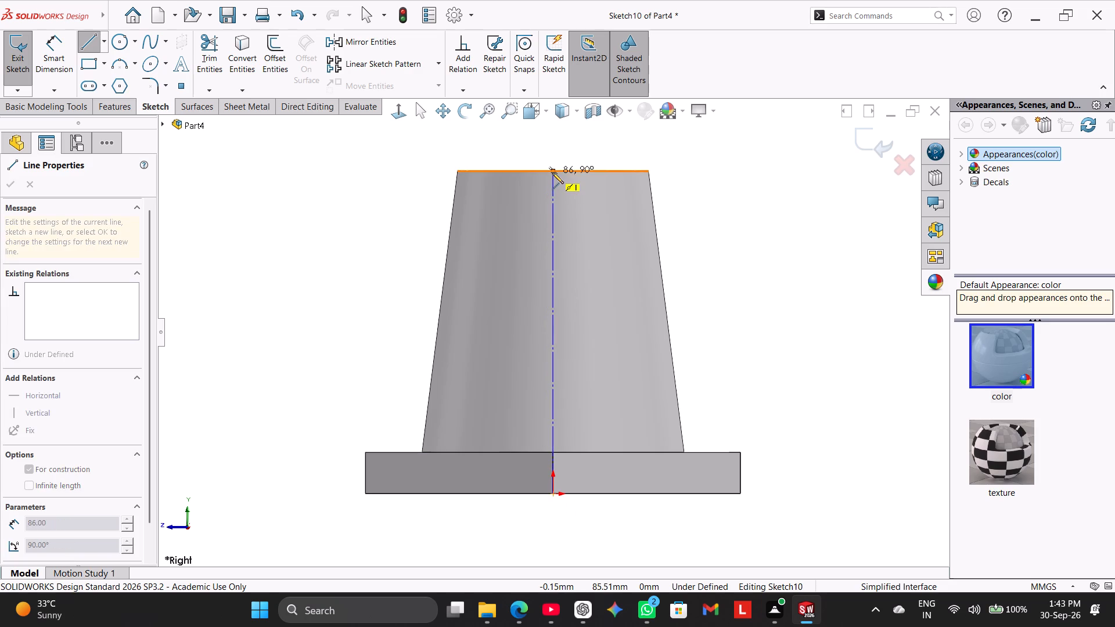
{"action": "left_click", "coordinate": [552, 172]}
{"action": "right_click", "coordinate": [350, 206]}
{"action": "left_click", "coordinate": [384, 212]}
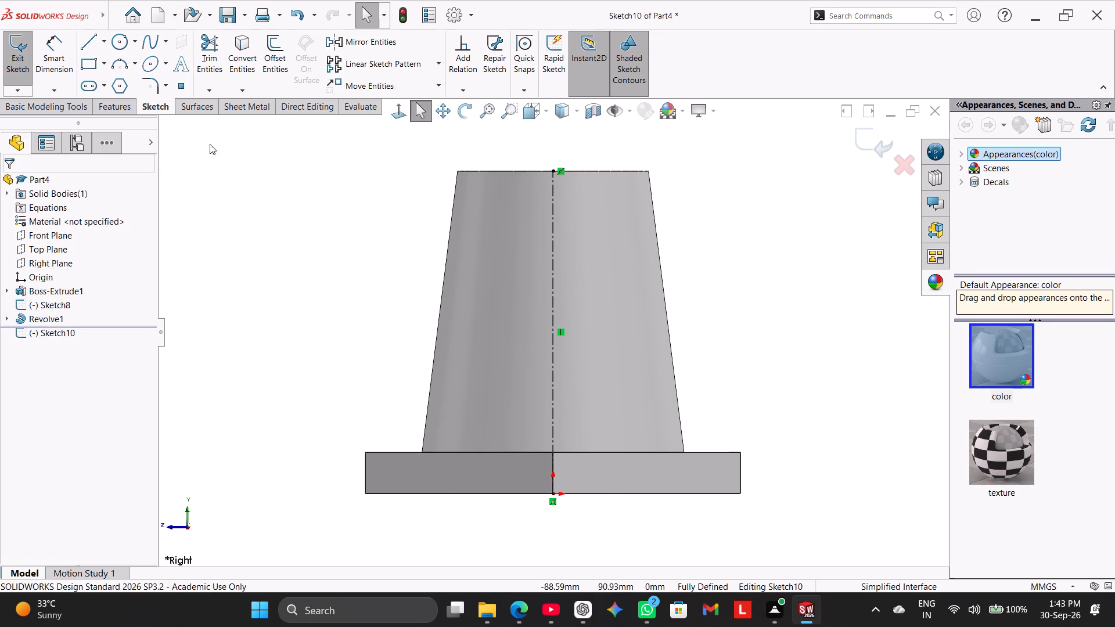
Sketch a vertical line about 24 mm down from the boss's top edge and a horizontal line about 16 mm outward to its slanted side.
{"action": "left_click", "coordinate": [87, 41]}
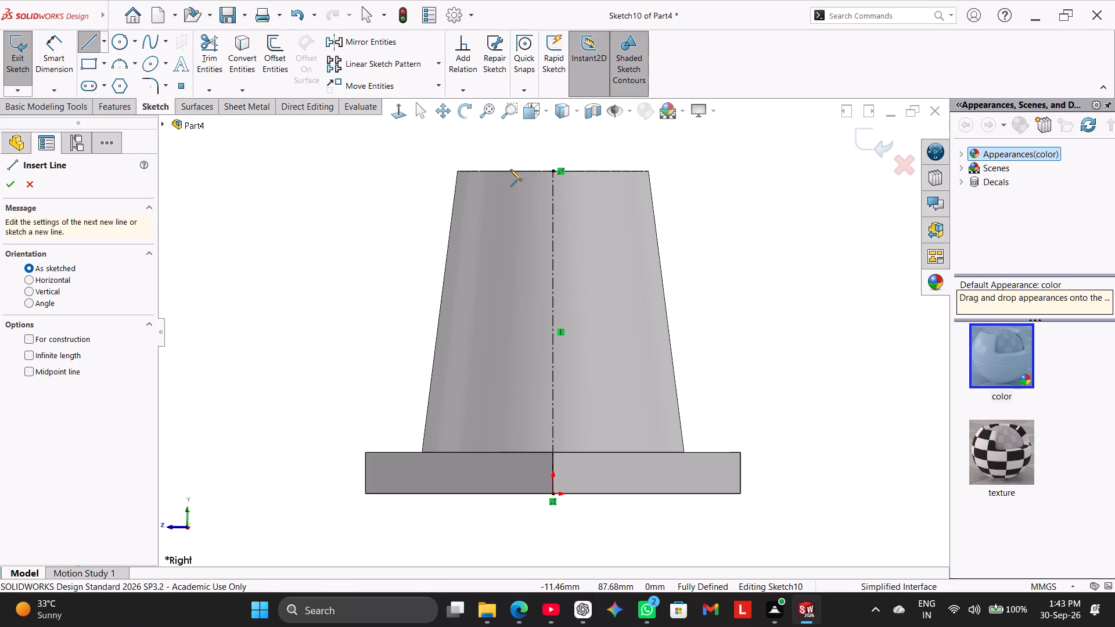
{"action": "left_click", "coordinate": [511, 171]}
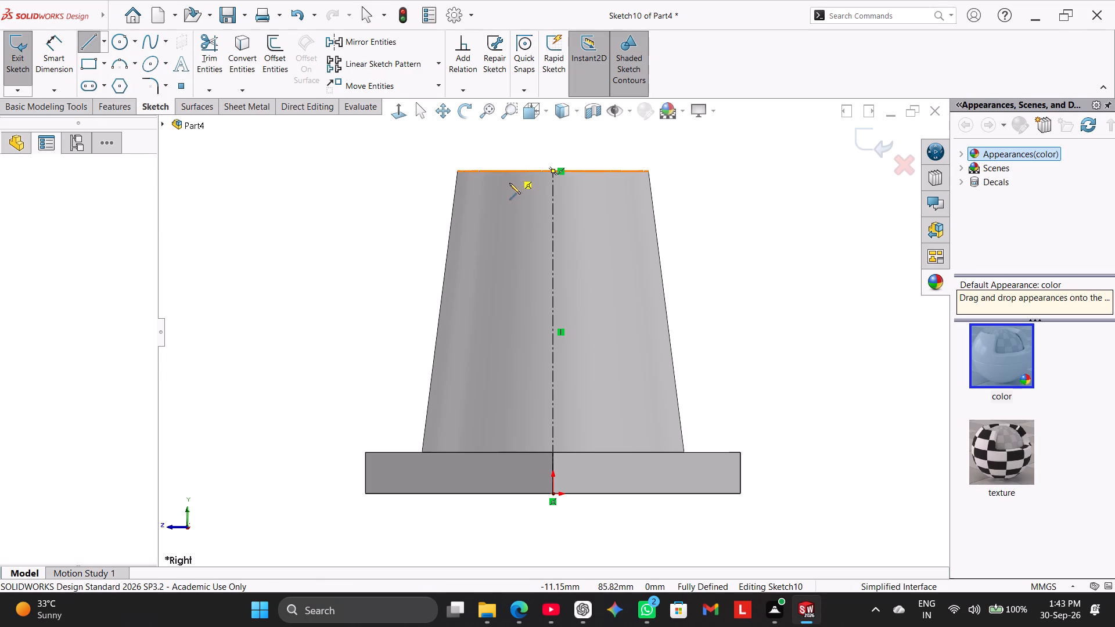
{"action": "left_click", "coordinate": [511, 262]}
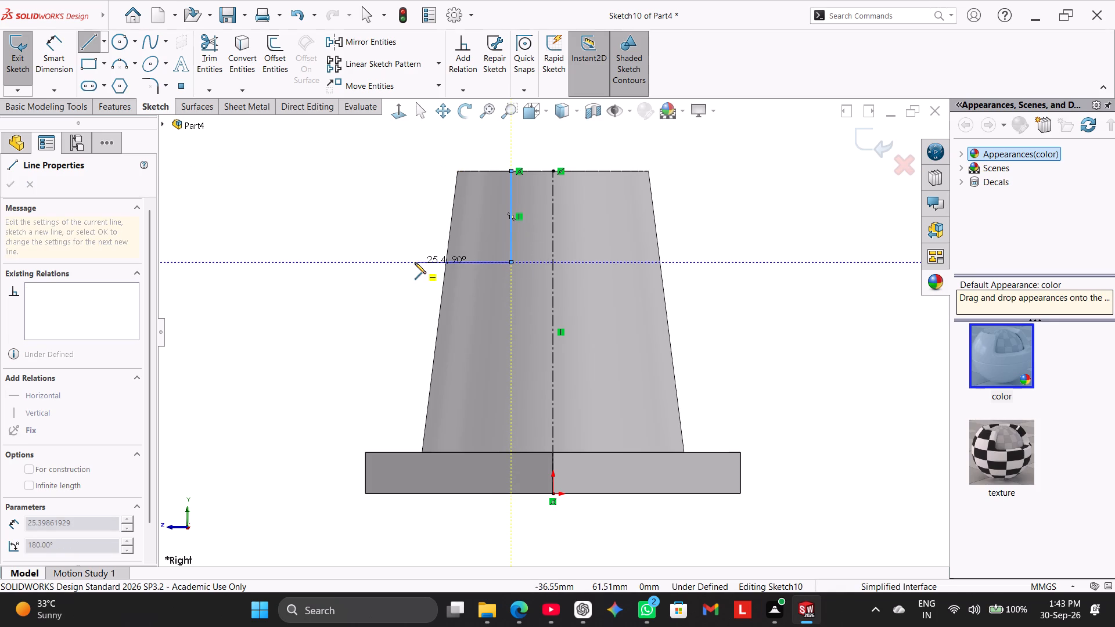
{"action": "left_click", "coordinate": [415, 262]}
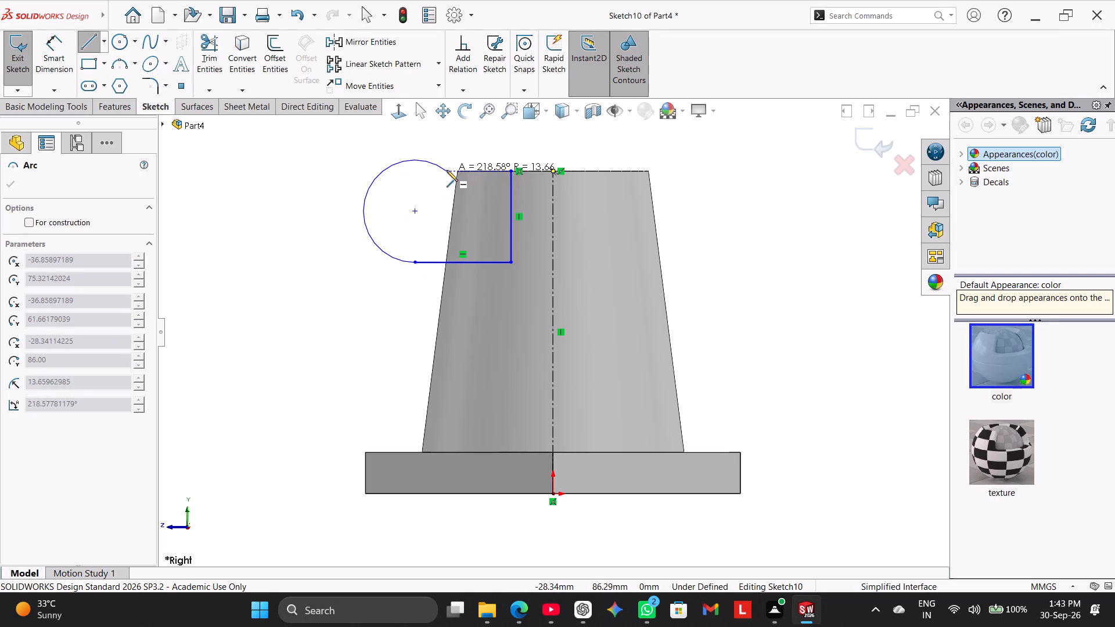
{"action": "right_click", "coordinate": [357, 205]}
{"action": "left_click", "coordinate": [379, 211]}
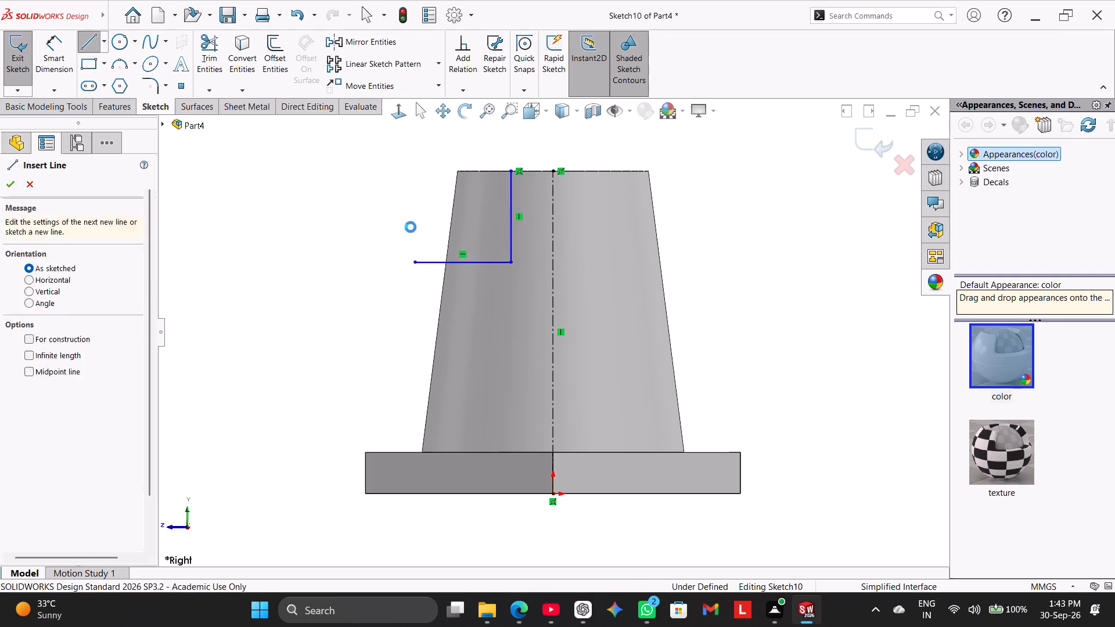
{"action": "left_click_drag", "start_coordinate": [416, 261], "coordinate": [438, 261]}
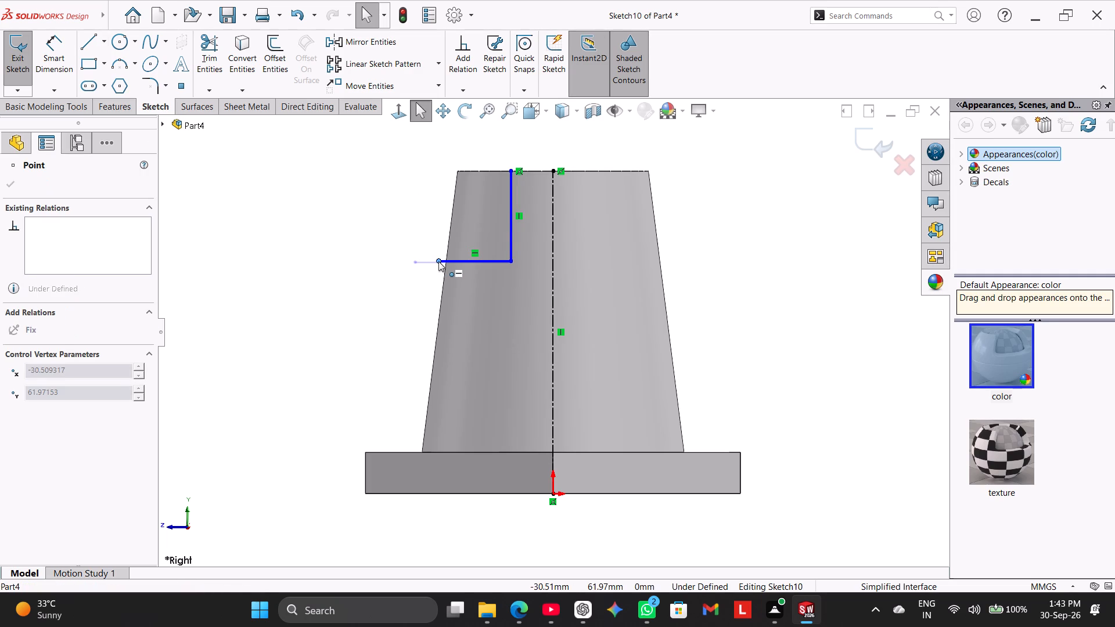
{"action": "left_click_drag", "start_coordinate": [438, 261], "coordinate": [450, 263]}
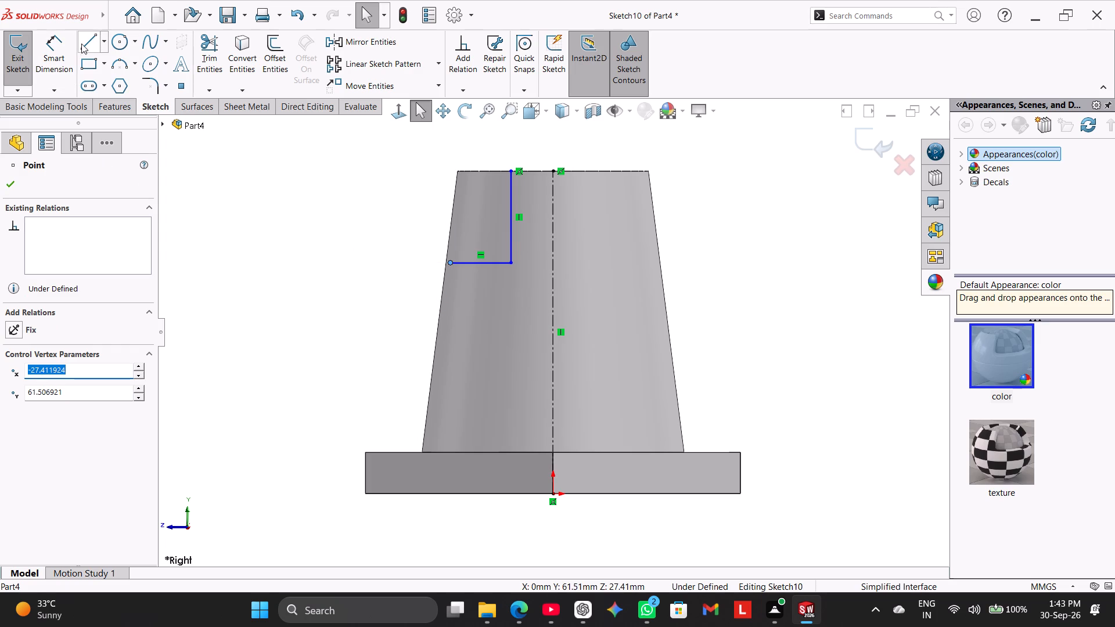
Close the profile with an outward tangent semicircular arc of about 12 mm radius and a horizontal line about 16 mm long along the top.
{"action": "left_click", "coordinate": [89, 42]}
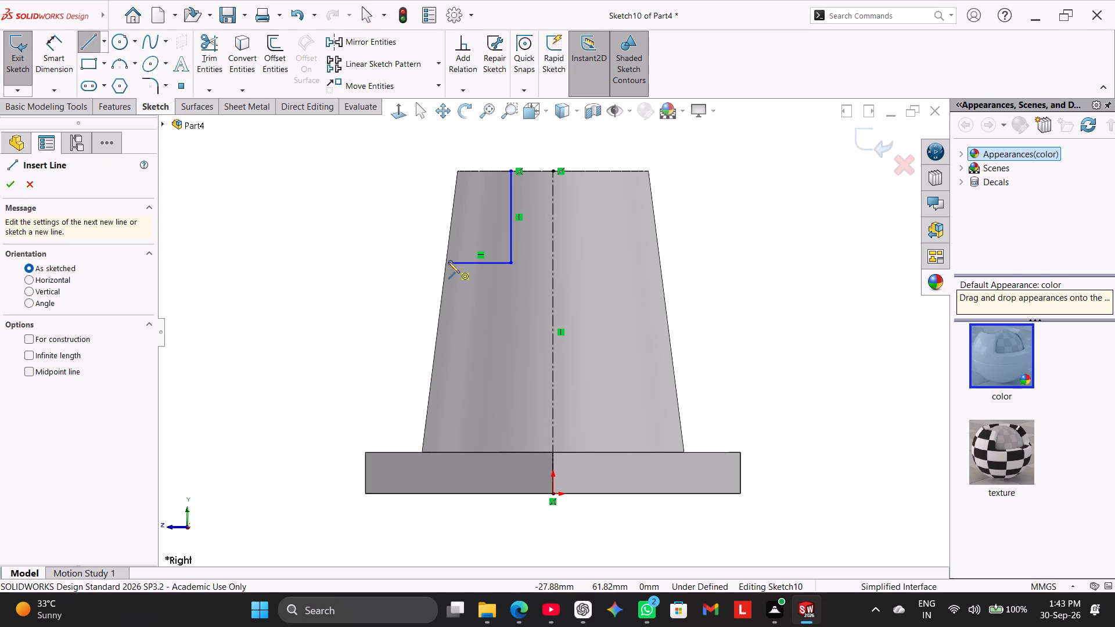
{"action": "left_click", "coordinate": [449, 264]}
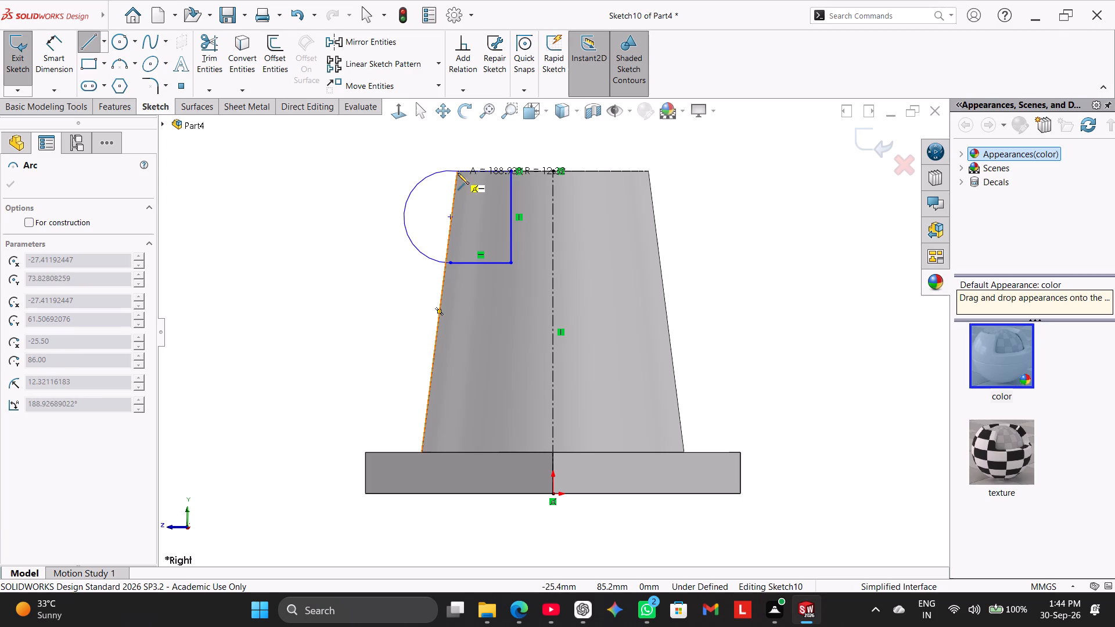
{"action": "left_click", "coordinate": [452, 173]}
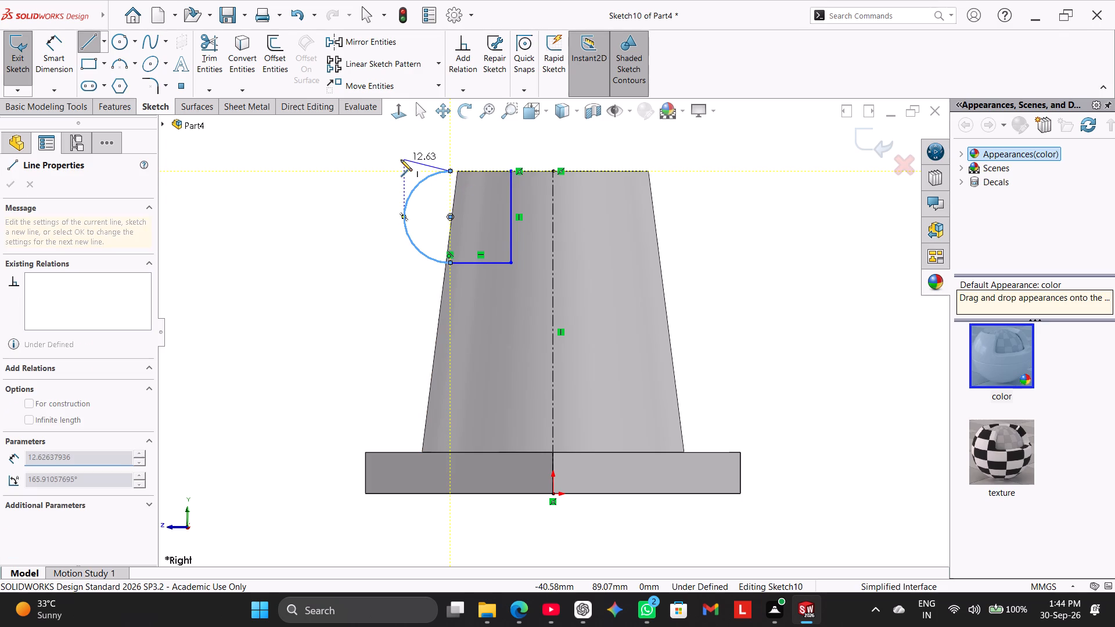
{"action": "left_click", "coordinate": [513, 171]}
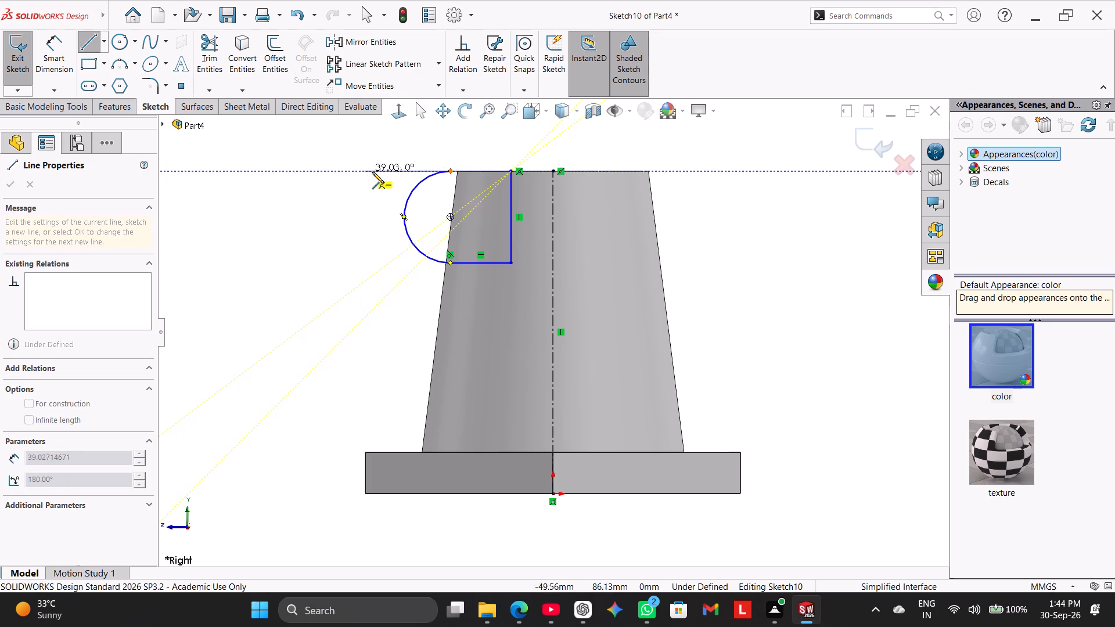
{"action": "right_click", "coordinate": [379, 148]}
{"action": "left_click", "coordinate": [415, 156]}
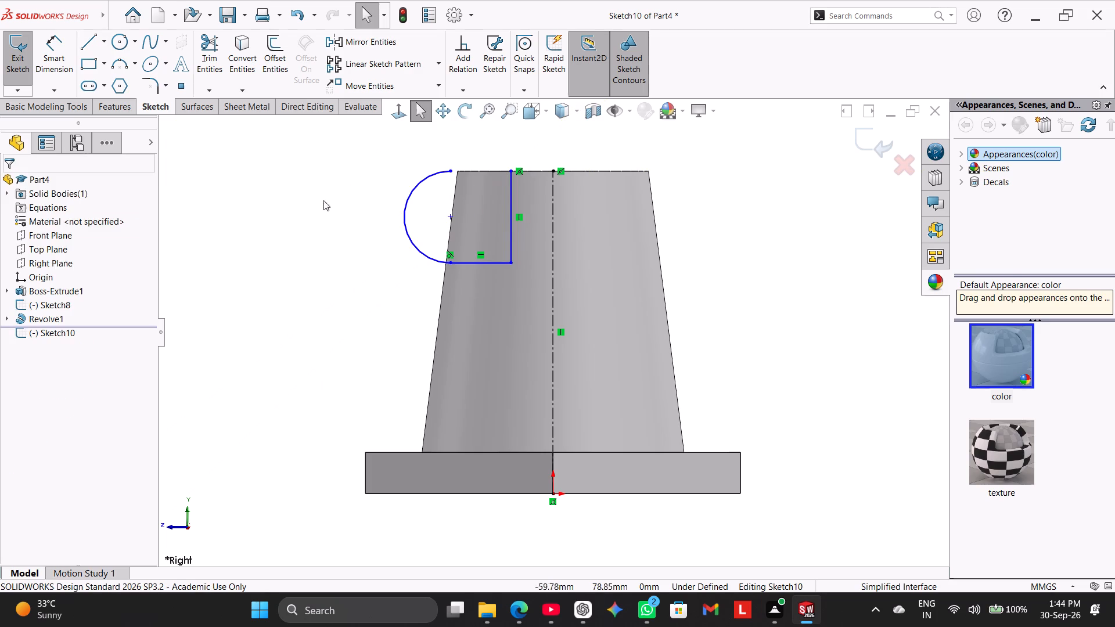
{"action": "left_click", "coordinate": [93, 45]}
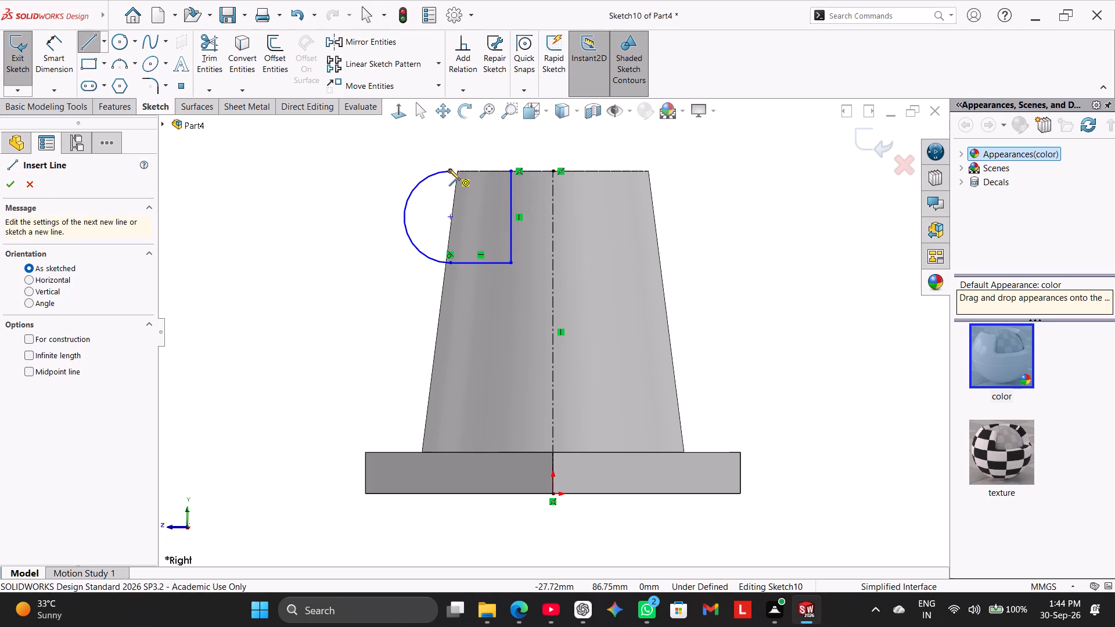
{"action": "left_click", "coordinate": [449, 169]}
{"action": "left_click", "coordinate": [514, 170]}
{"action": "right_click", "coordinate": [347, 157]}
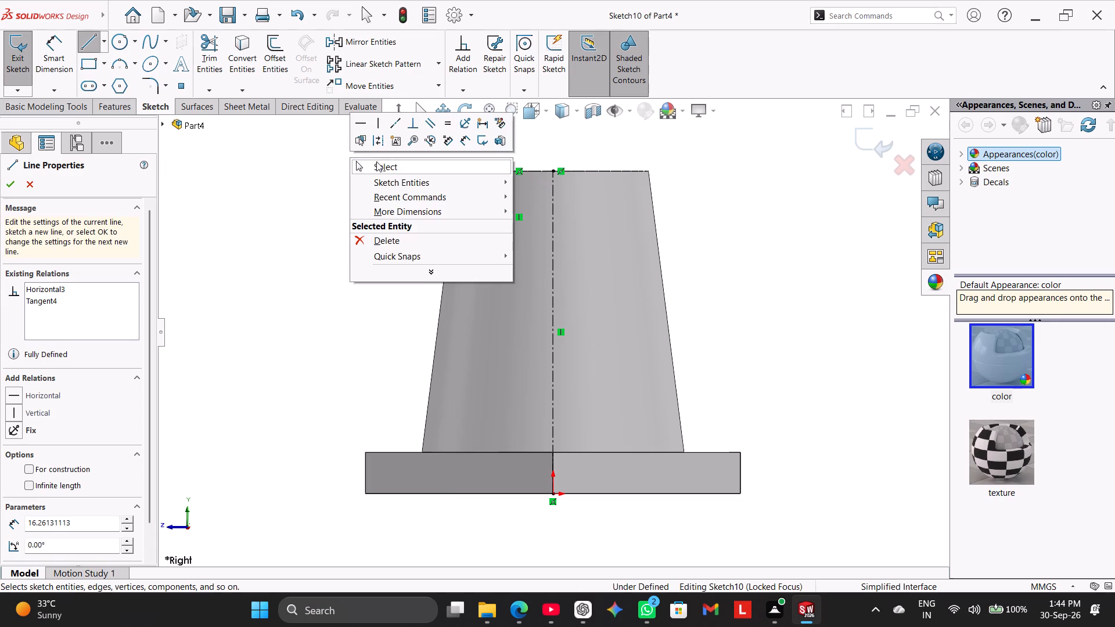
{"action": "left_click", "coordinate": [383, 168]}
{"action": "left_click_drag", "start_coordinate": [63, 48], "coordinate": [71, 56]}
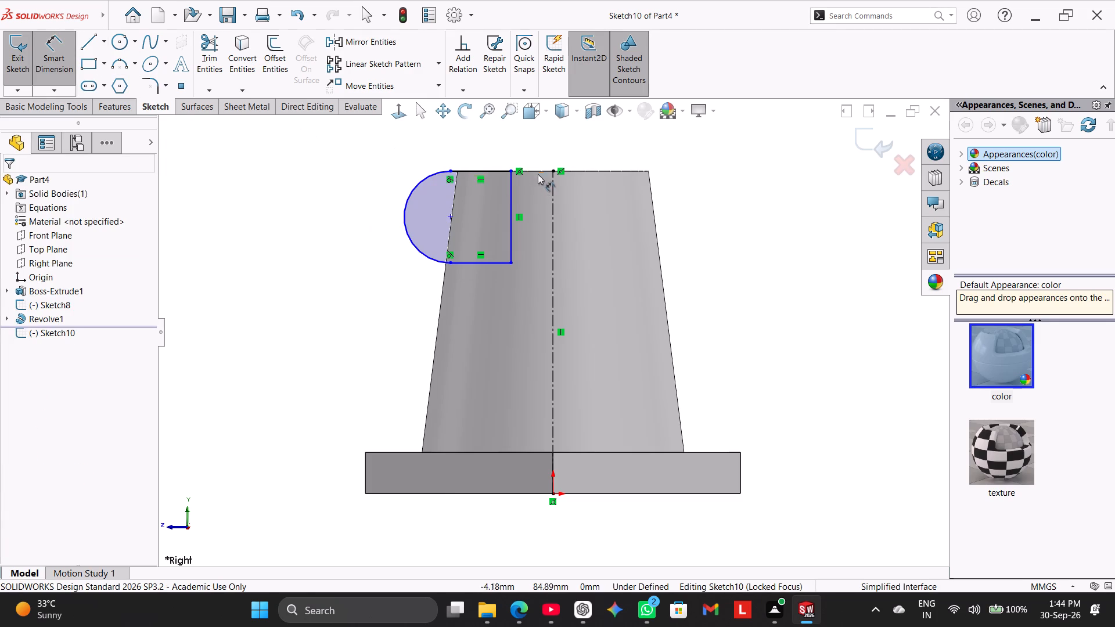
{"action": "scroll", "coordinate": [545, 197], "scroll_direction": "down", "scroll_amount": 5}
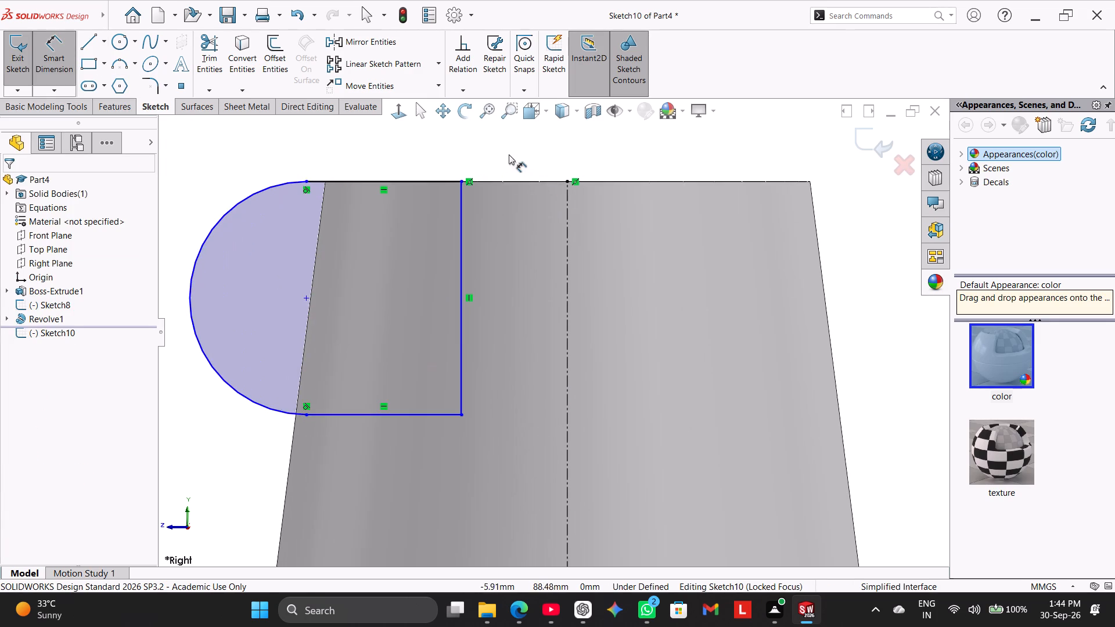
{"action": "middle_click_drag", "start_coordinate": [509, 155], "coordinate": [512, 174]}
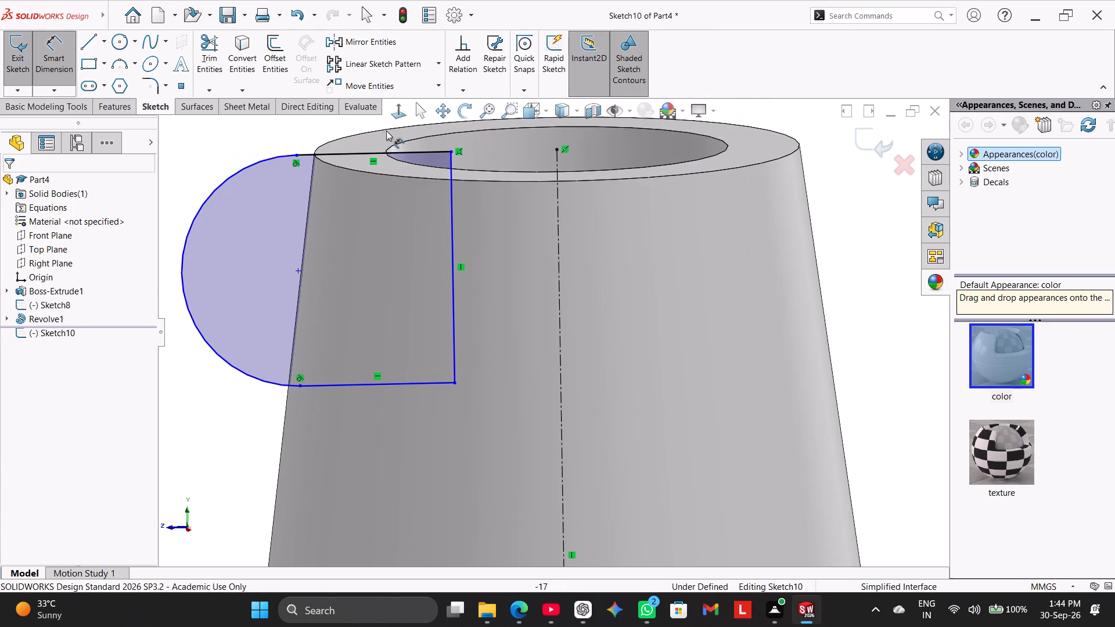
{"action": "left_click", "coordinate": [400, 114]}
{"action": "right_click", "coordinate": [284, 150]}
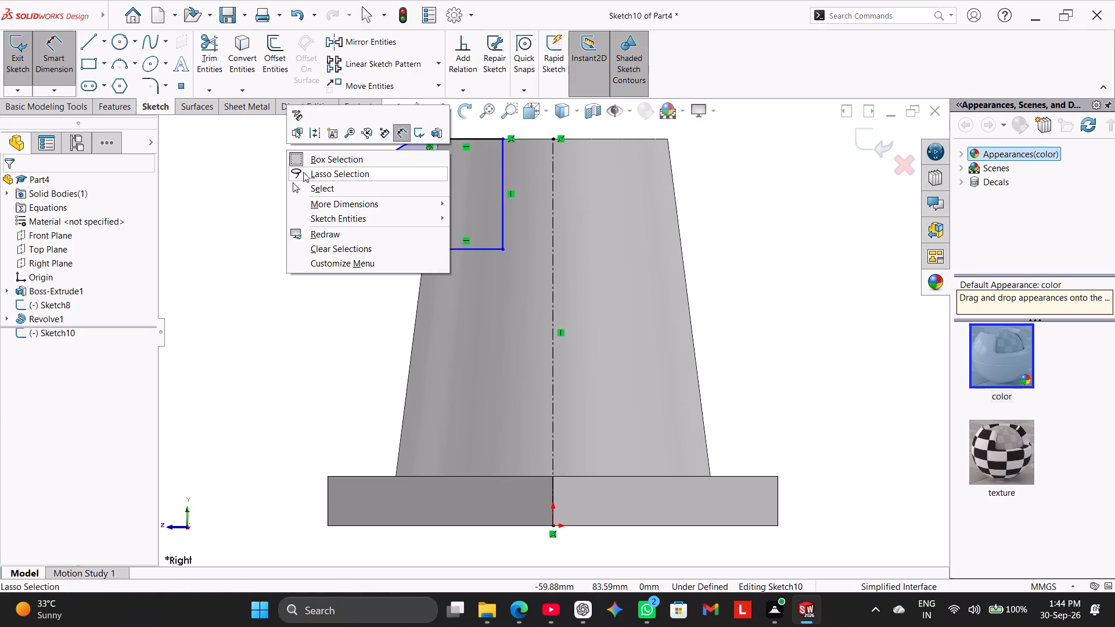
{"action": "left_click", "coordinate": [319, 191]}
Draw a horizontal line about 11 mm long from the profile's top inner corner to the upper end of the construction line.
{"action": "left_click", "coordinate": [92, 43]}
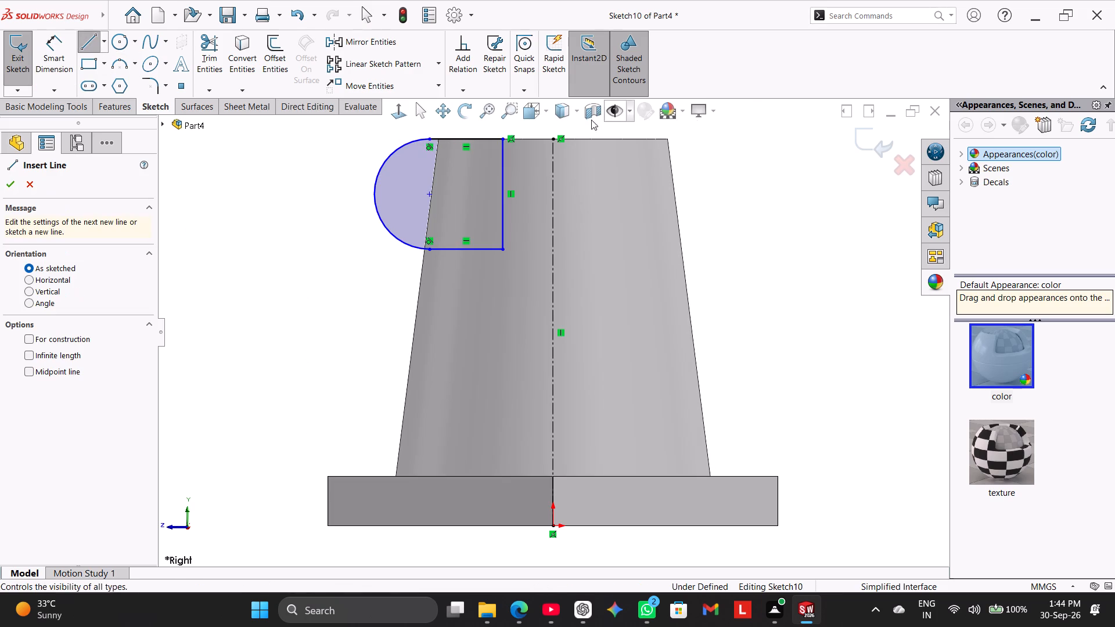
{"action": "left_click", "coordinate": [501, 138]}
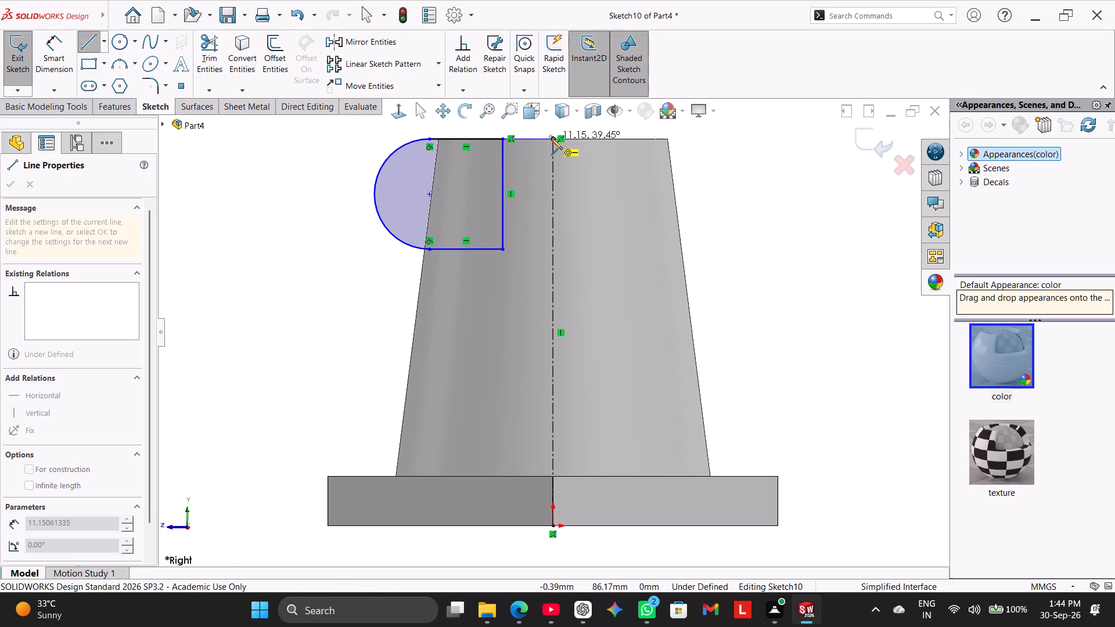
{"action": "left_click", "coordinate": [554, 140]}
{"action": "right_click", "coordinate": [280, 187]}
{"action": "left_click", "coordinate": [308, 190]}
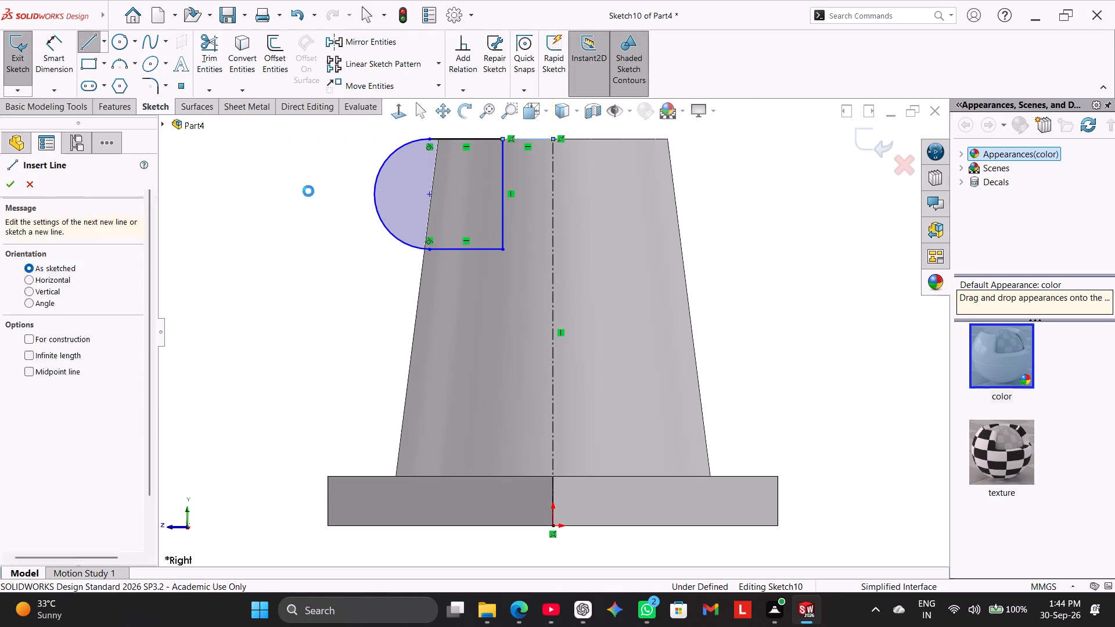
Dimension the short line between the construction line and the profile at 12.7 mm and the profile's top edge at 16 mm.
{"action": "middle_click_drag", "start_coordinate": [315, 154], "coordinate": [318, 207]}
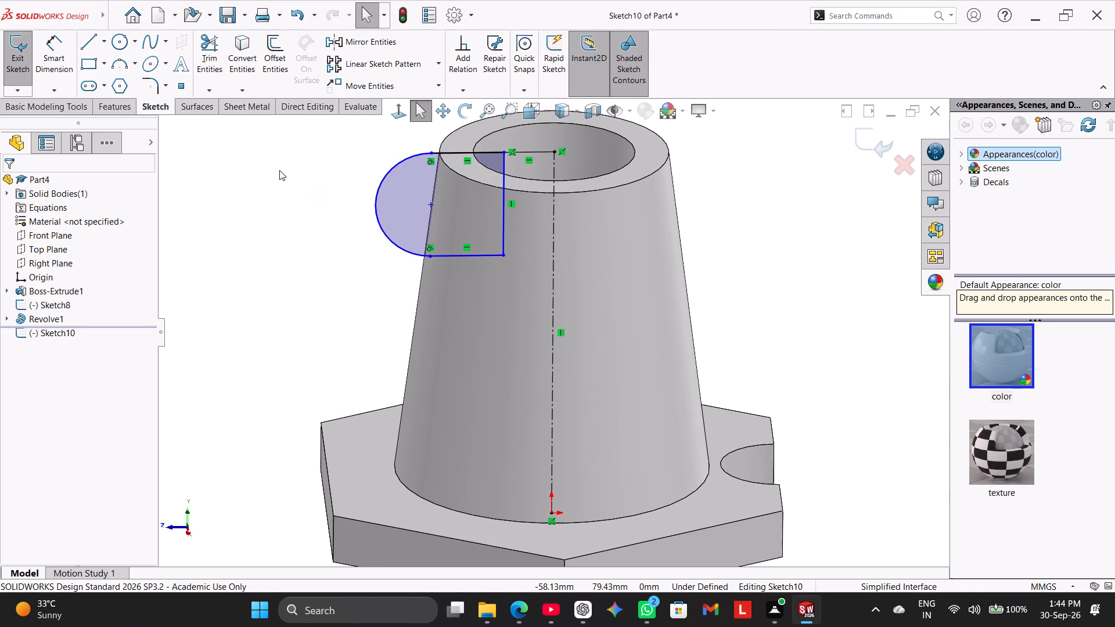
{"action": "left_click", "coordinate": [397, 109]}
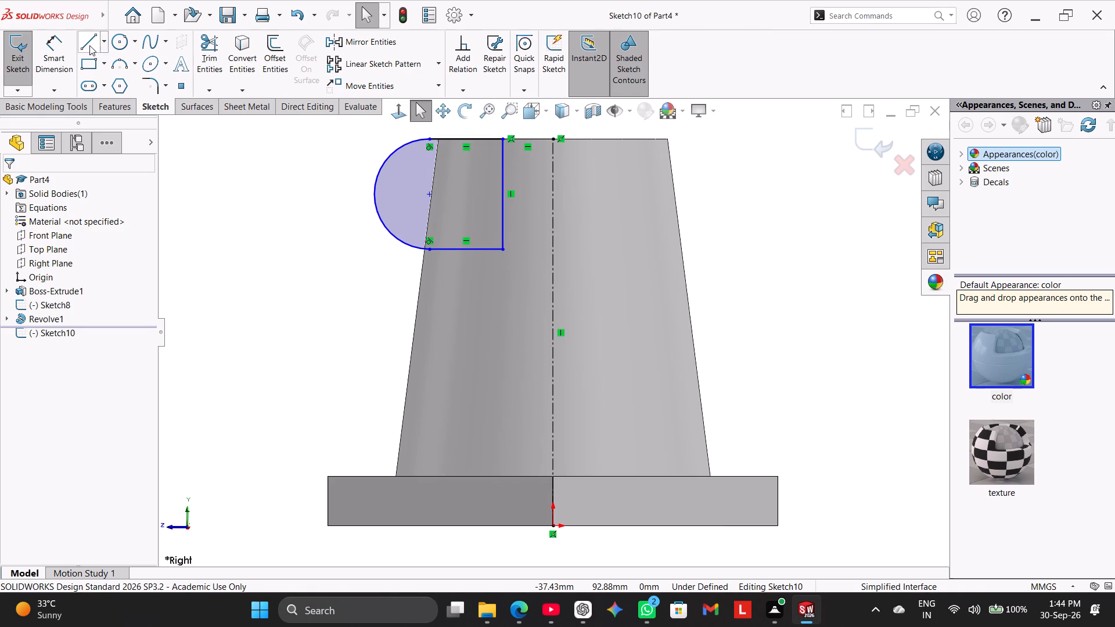
{"action": "left_click", "coordinate": [66, 49]}
{"action": "left_click", "coordinate": [527, 138]}
{"action": "scroll", "coordinate": [531, 125], "scroll_direction": "up", "scroll_amount": 2}
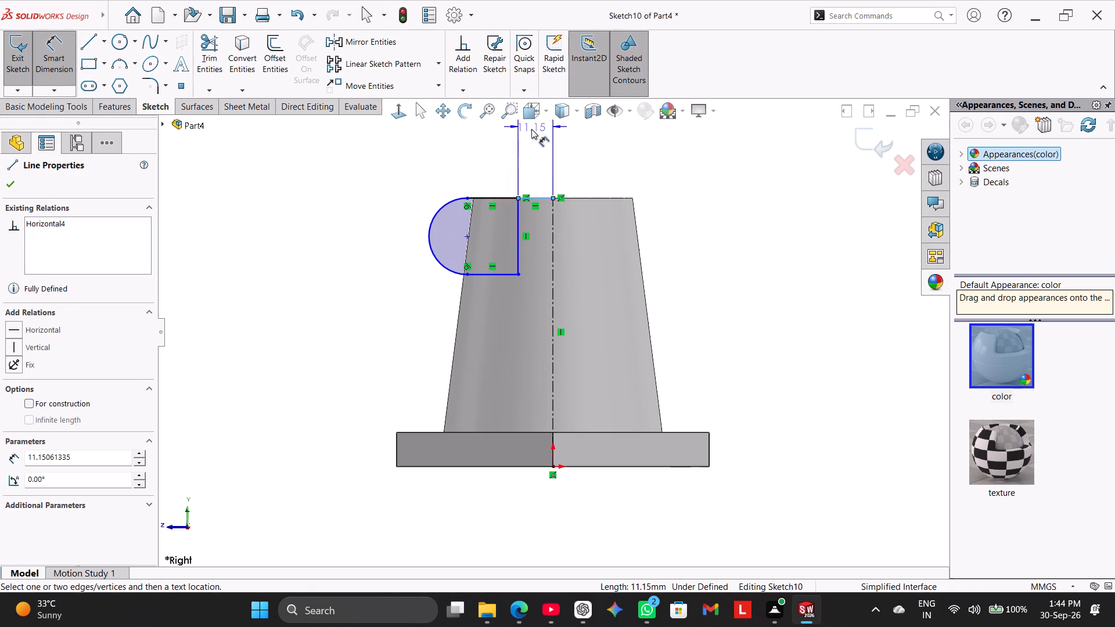
{"action": "left_click", "coordinate": [533, 165]}
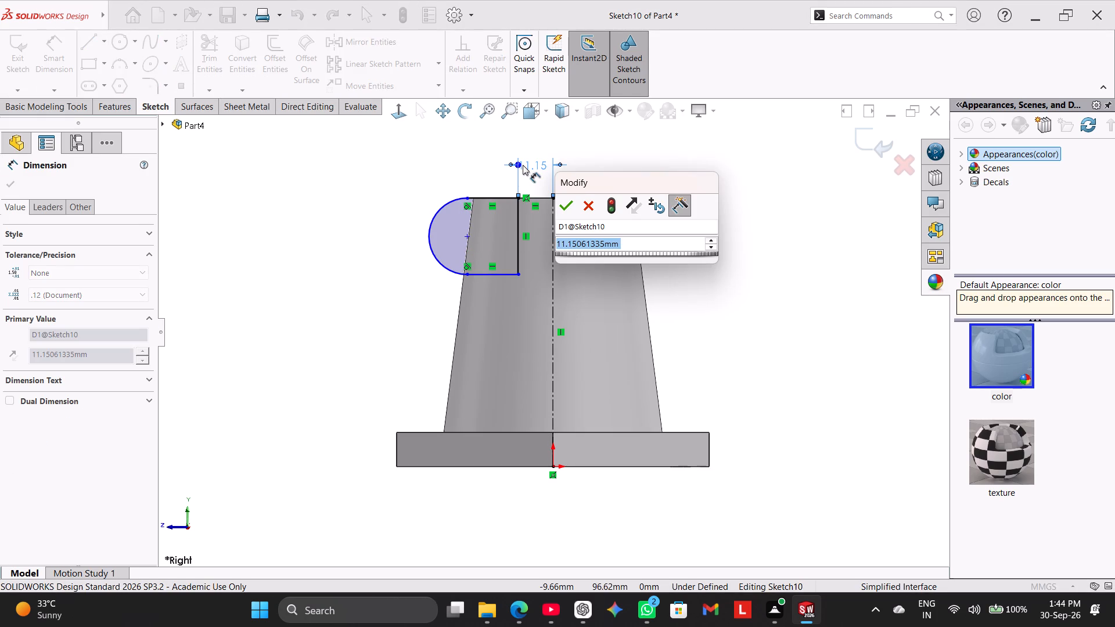
{"action": "type", "text": "12.7"}
{"action": "key", "text": "Return"}
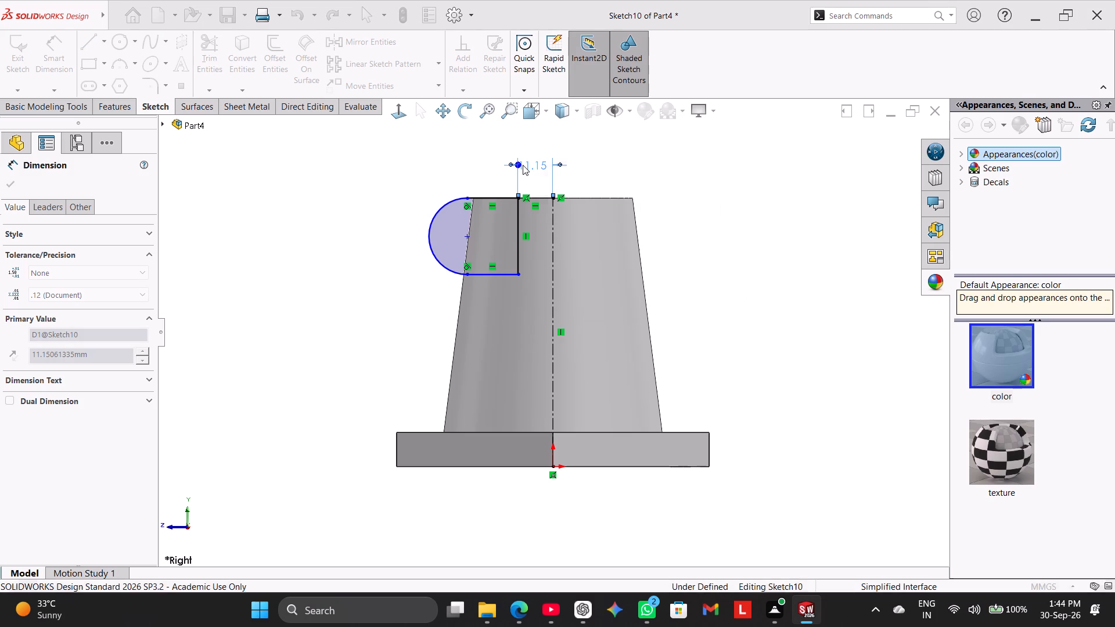
{"action": "left_click", "coordinate": [498, 197]}
{"action": "left_click", "coordinate": [486, 167]}
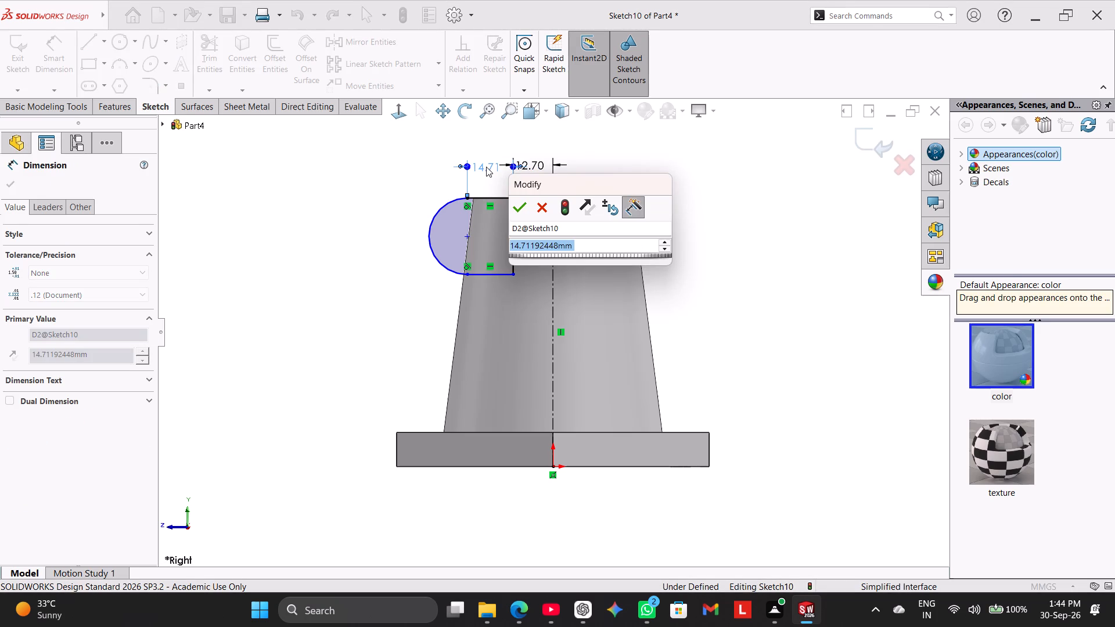
{"action": "type", "text": "16"}
{"action": "key", "text": "Return"}
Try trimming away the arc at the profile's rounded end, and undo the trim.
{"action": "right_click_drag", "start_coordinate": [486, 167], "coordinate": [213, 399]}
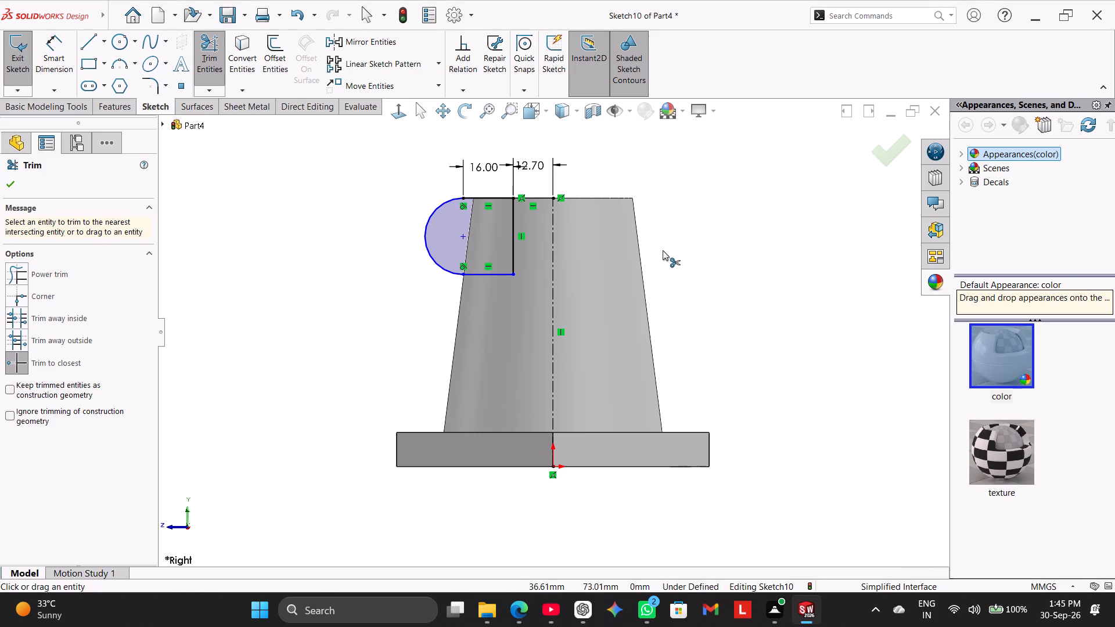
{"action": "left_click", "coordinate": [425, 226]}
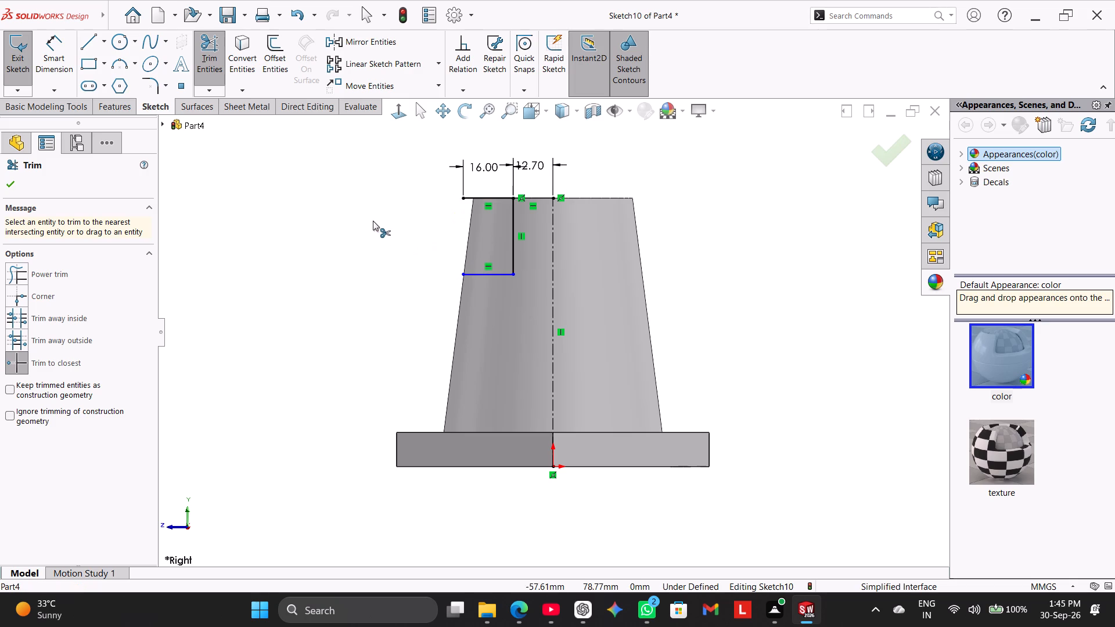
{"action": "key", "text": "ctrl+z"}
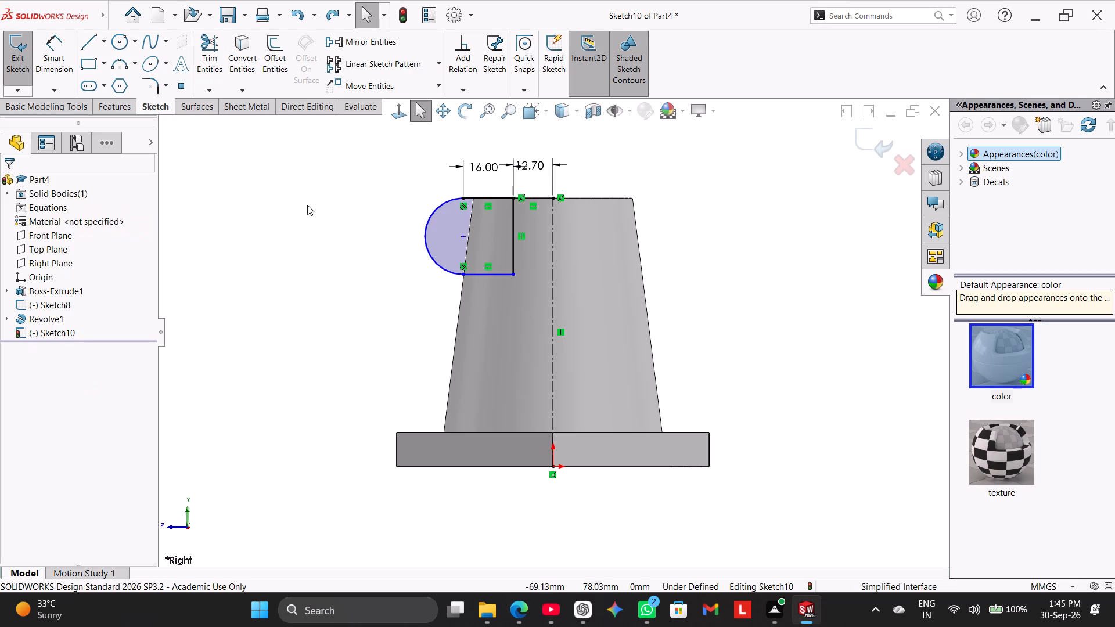
Dimension the arc at the profile's rounded end with a radius of 16 mm.
{"action": "left_click", "coordinate": [52, 64]}
{"action": "left_click", "coordinate": [425, 232]}
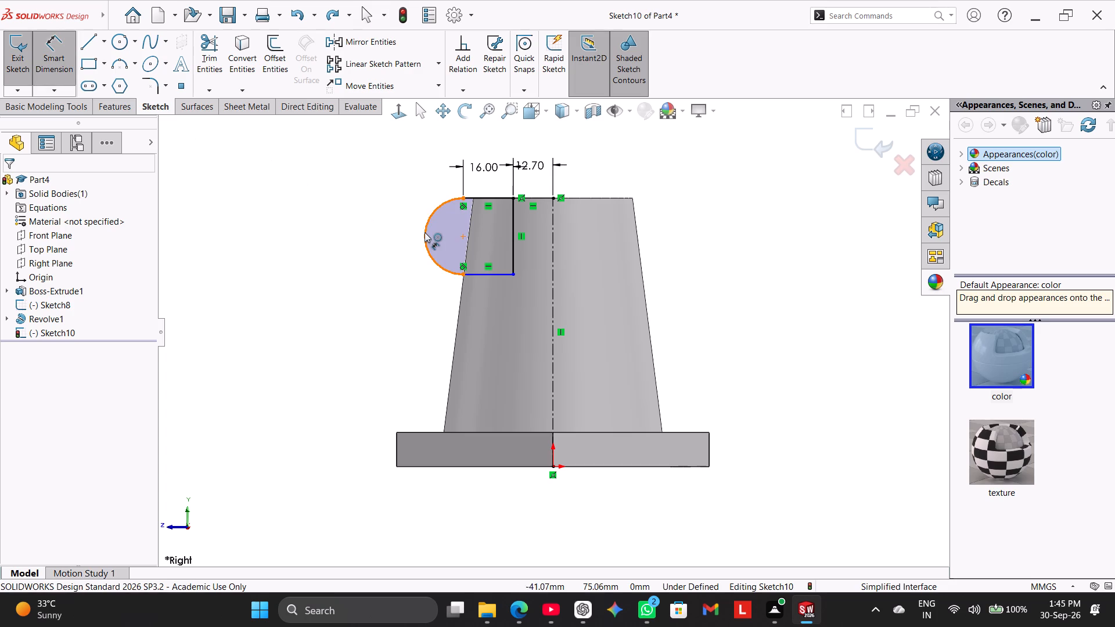
{"action": "left_click", "coordinate": [333, 186]}
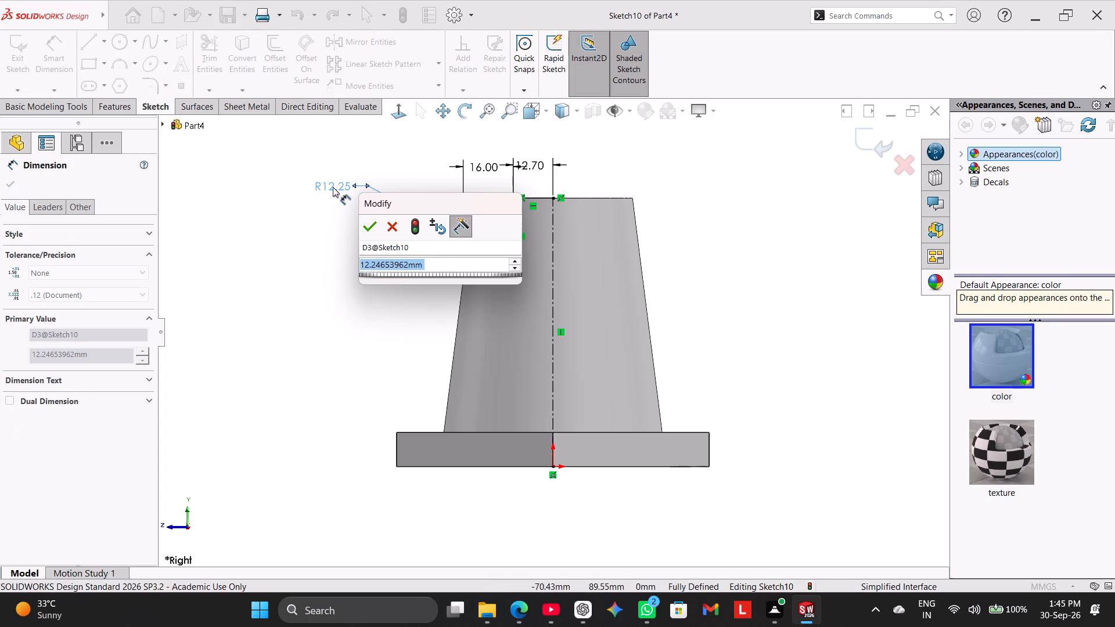
{"action": "type", "text": "16"}
{"action": "key", "text": "Return"}
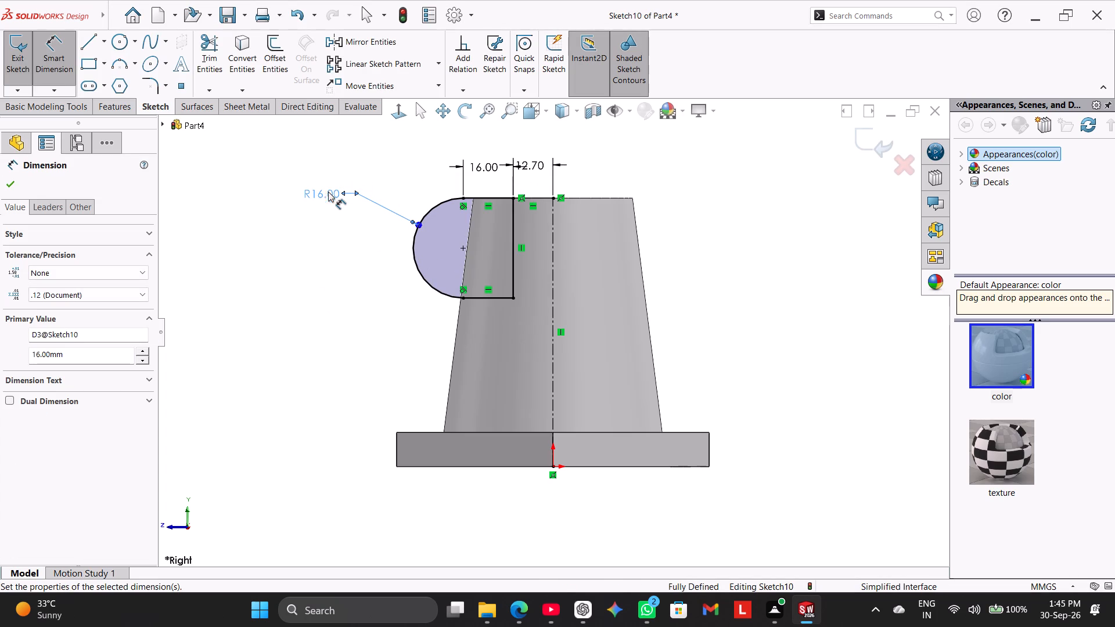
{"action": "right_click_drag", "start_coordinate": [287, 337], "coordinate": [293, 340]}
{"action": "left_click", "coordinate": [351, 378]}
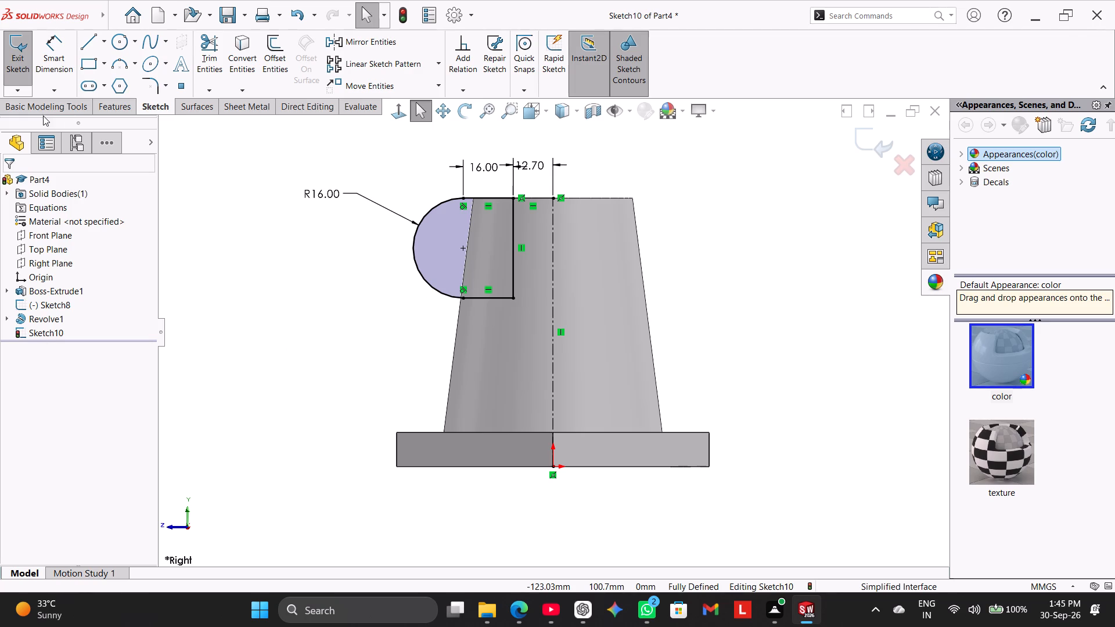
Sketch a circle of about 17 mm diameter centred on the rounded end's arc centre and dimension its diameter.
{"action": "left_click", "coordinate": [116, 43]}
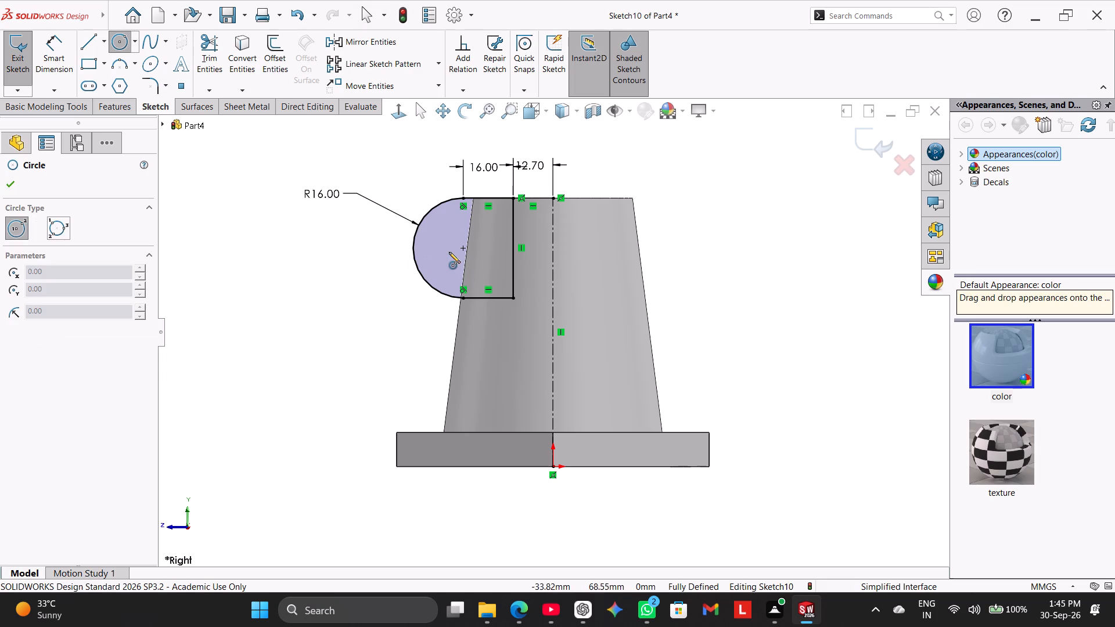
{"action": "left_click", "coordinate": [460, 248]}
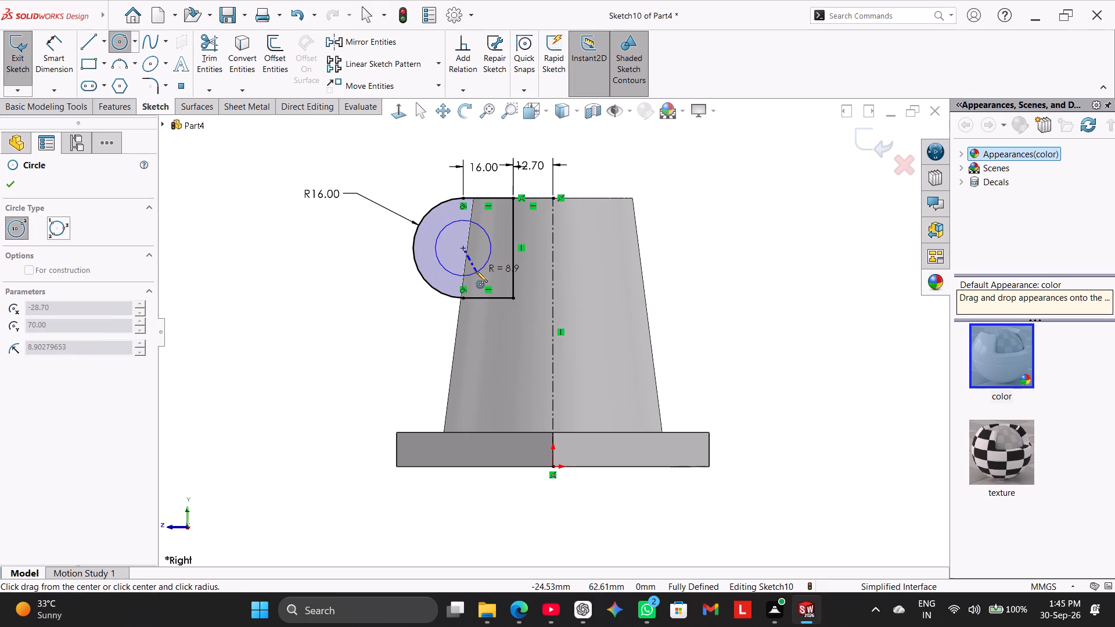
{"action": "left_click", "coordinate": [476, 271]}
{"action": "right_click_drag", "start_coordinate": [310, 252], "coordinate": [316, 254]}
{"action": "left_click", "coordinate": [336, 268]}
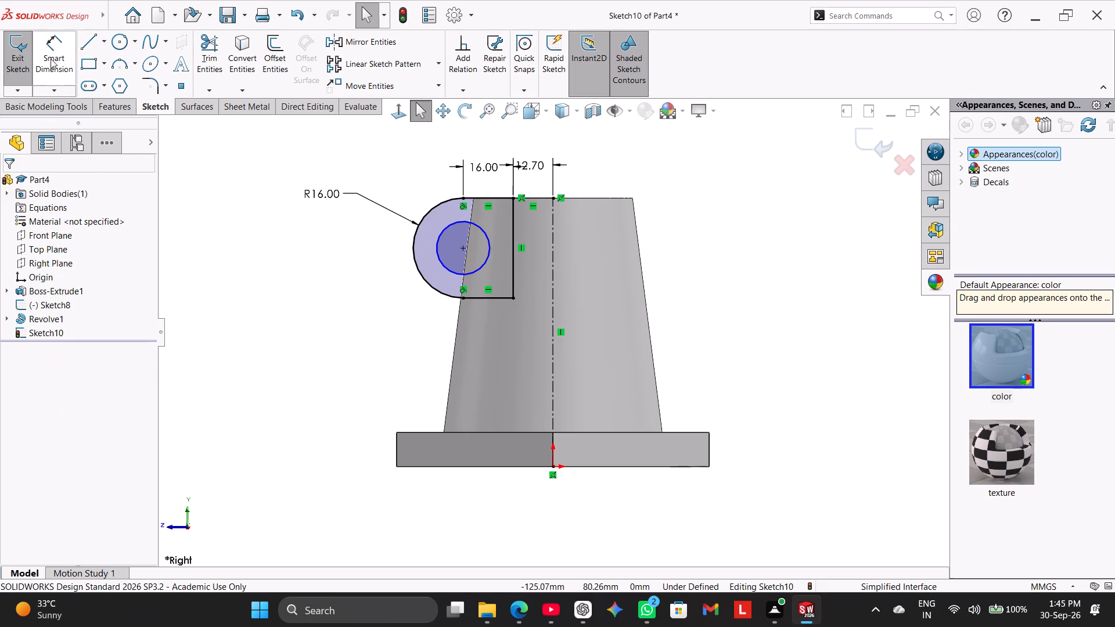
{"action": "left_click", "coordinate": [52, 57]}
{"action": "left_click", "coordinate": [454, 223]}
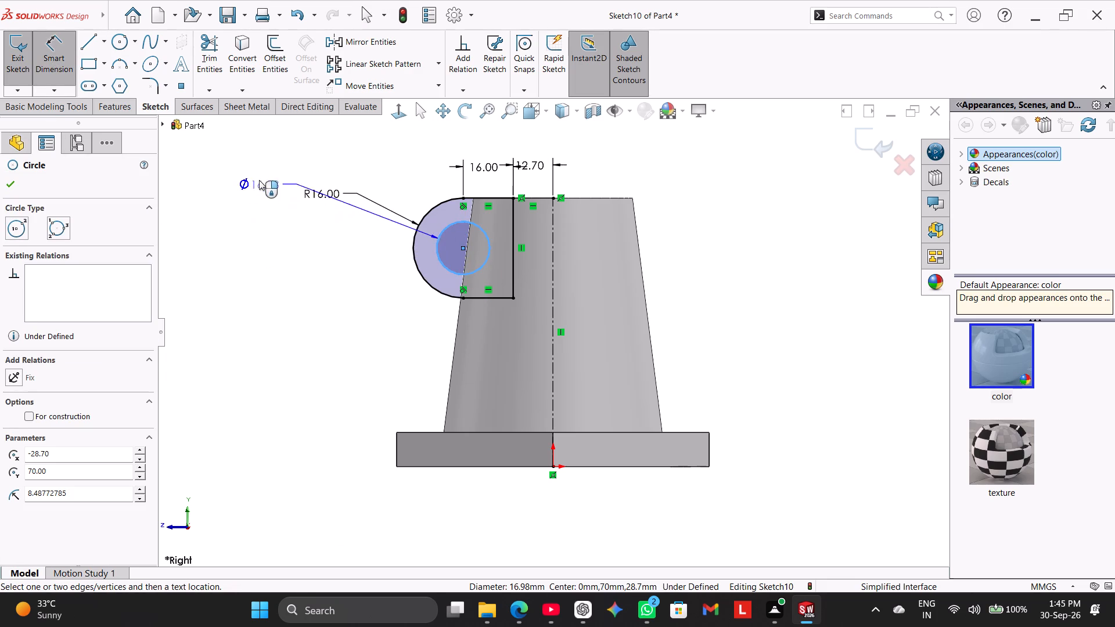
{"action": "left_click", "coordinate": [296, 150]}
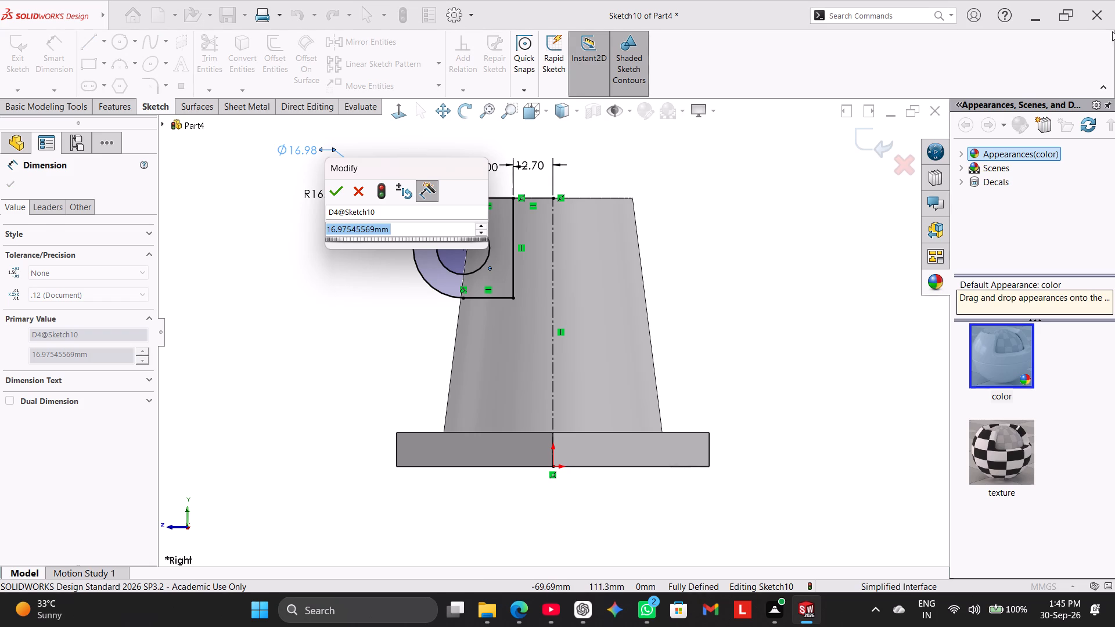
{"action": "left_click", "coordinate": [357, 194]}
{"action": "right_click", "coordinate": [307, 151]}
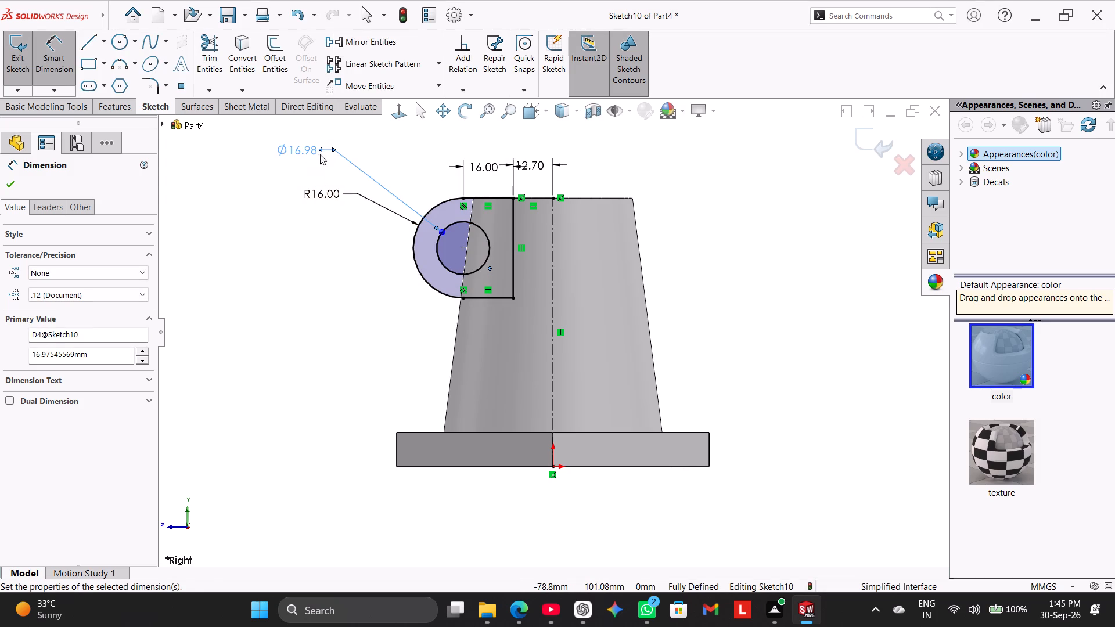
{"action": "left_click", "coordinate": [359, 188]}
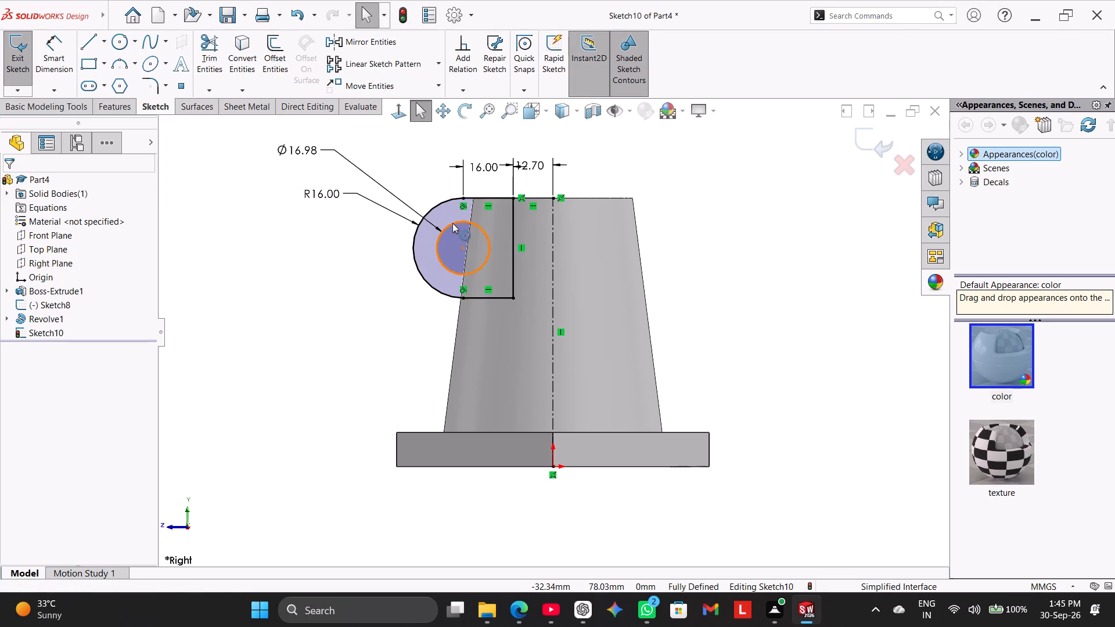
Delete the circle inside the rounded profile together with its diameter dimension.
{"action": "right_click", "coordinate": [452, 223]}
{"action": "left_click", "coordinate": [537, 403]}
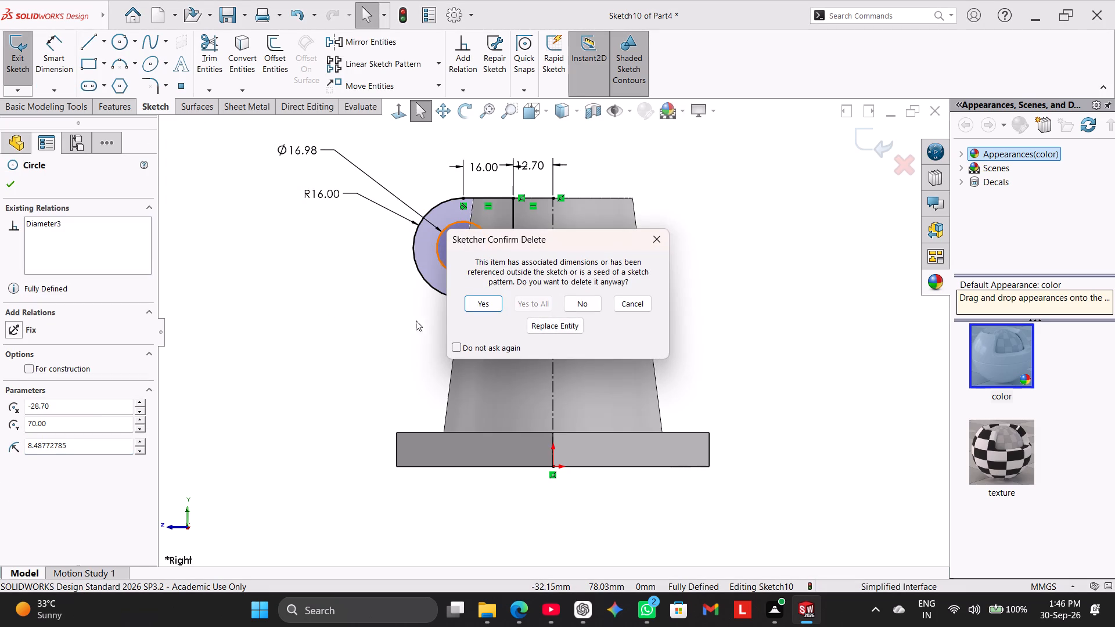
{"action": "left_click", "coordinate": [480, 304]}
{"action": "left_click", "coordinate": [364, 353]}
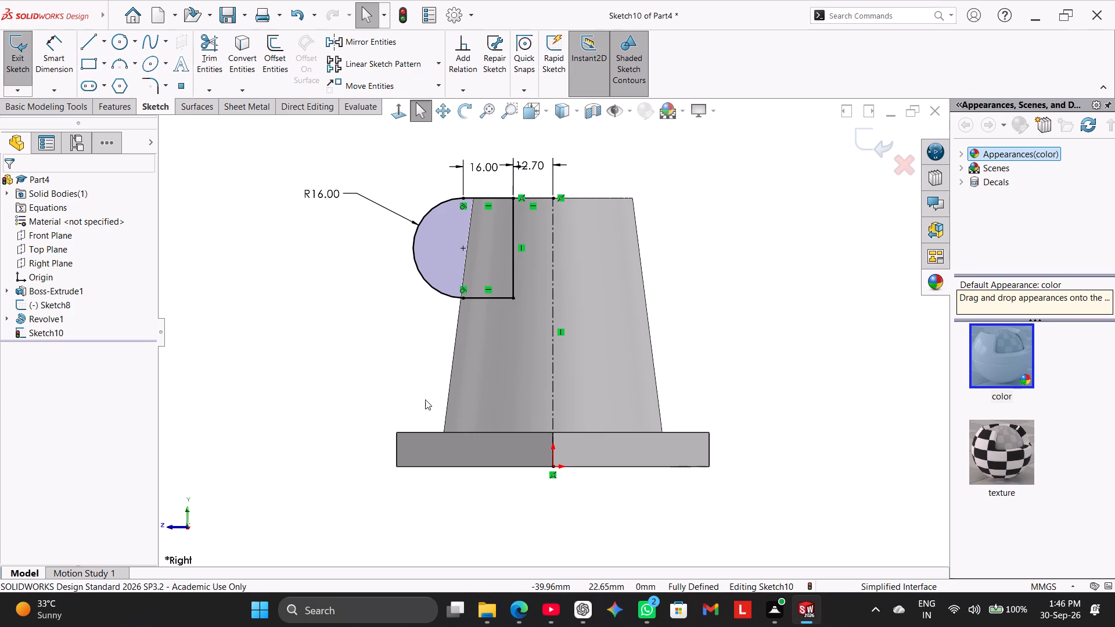
Create an Extruded Cut from the closed round-ended profile region, Mid Plane with a 4.8 mm depth, to slot the boss's top wall.
{"action": "middle_click_drag", "start_coordinate": [355, 331], "coordinate": [357, 349]}
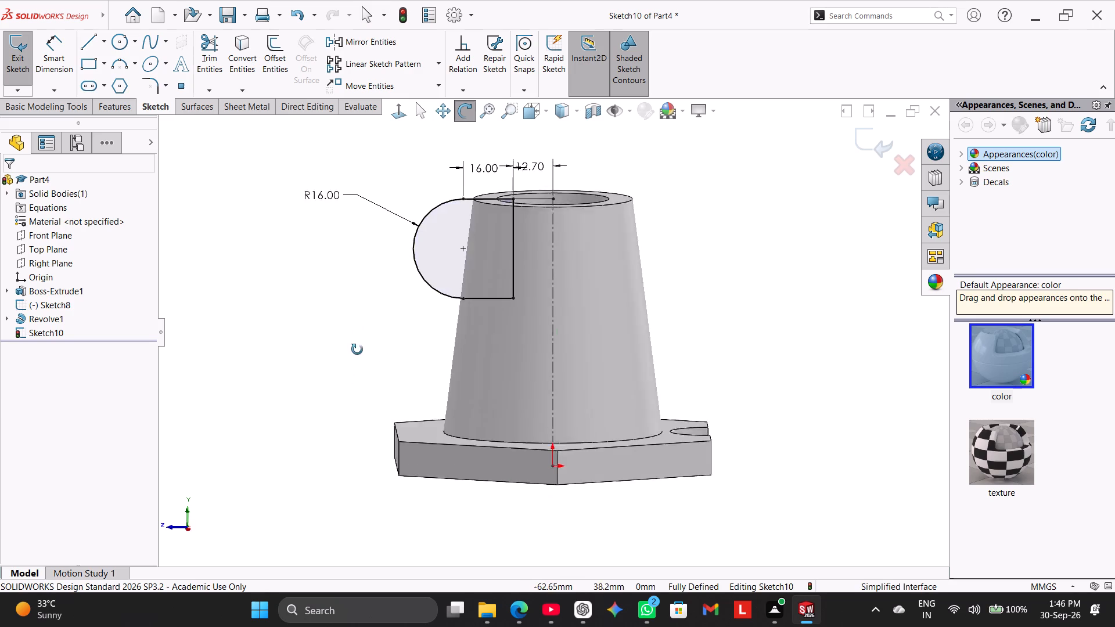
{"action": "middle_click_drag", "start_coordinate": [357, 349], "coordinate": [363, 406]}
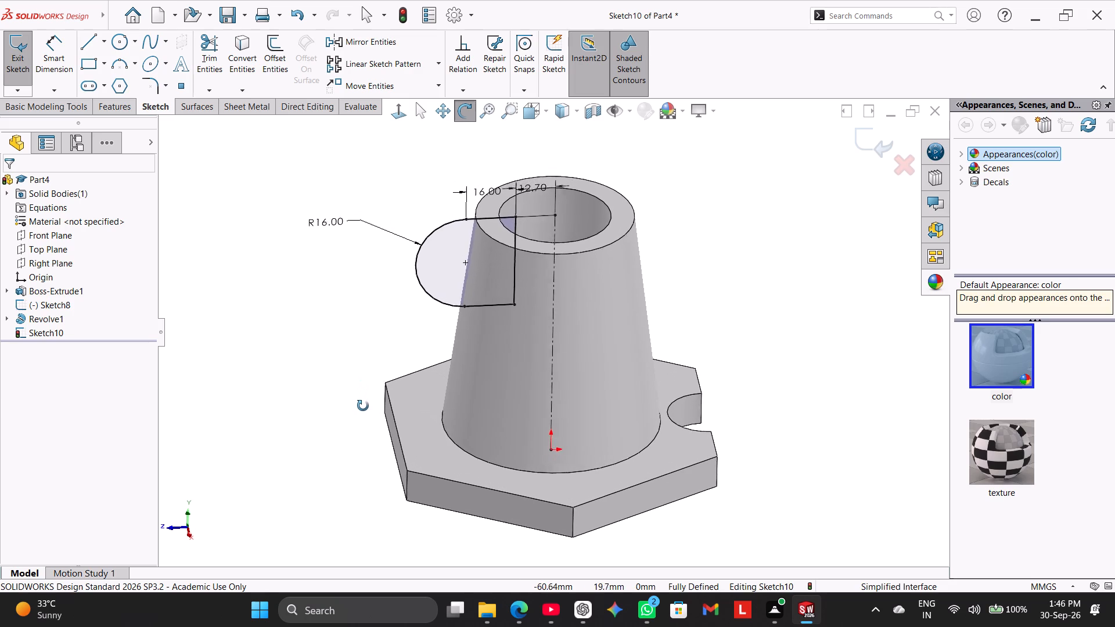
{"action": "middle_click_drag", "start_coordinate": [363, 406], "coordinate": [362, 407]}
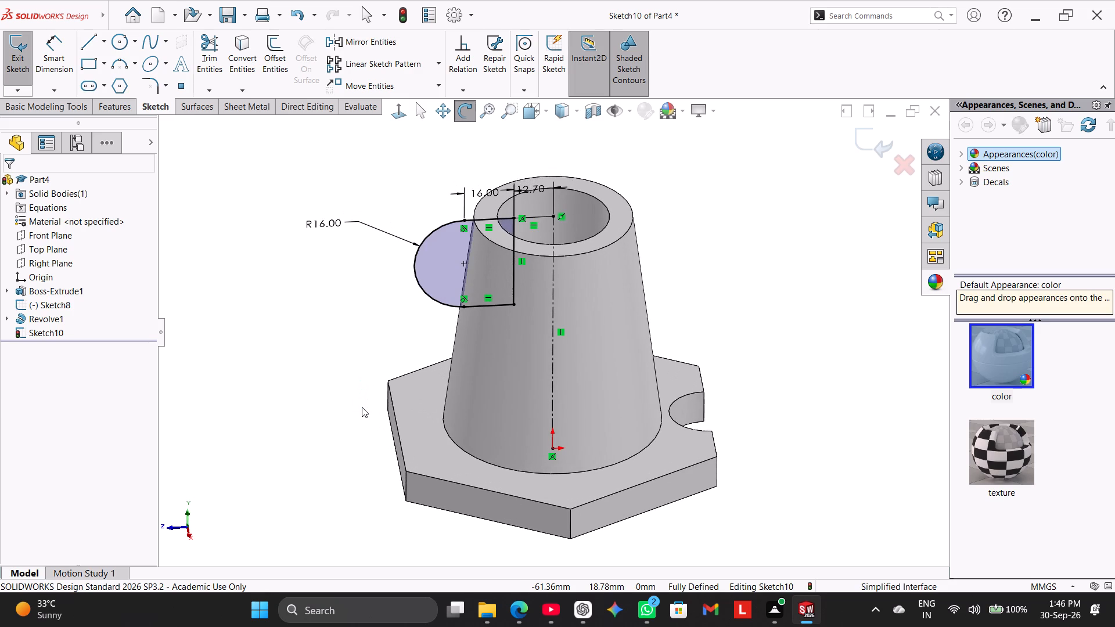
{"action": "right_click", "coordinate": [362, 407]}
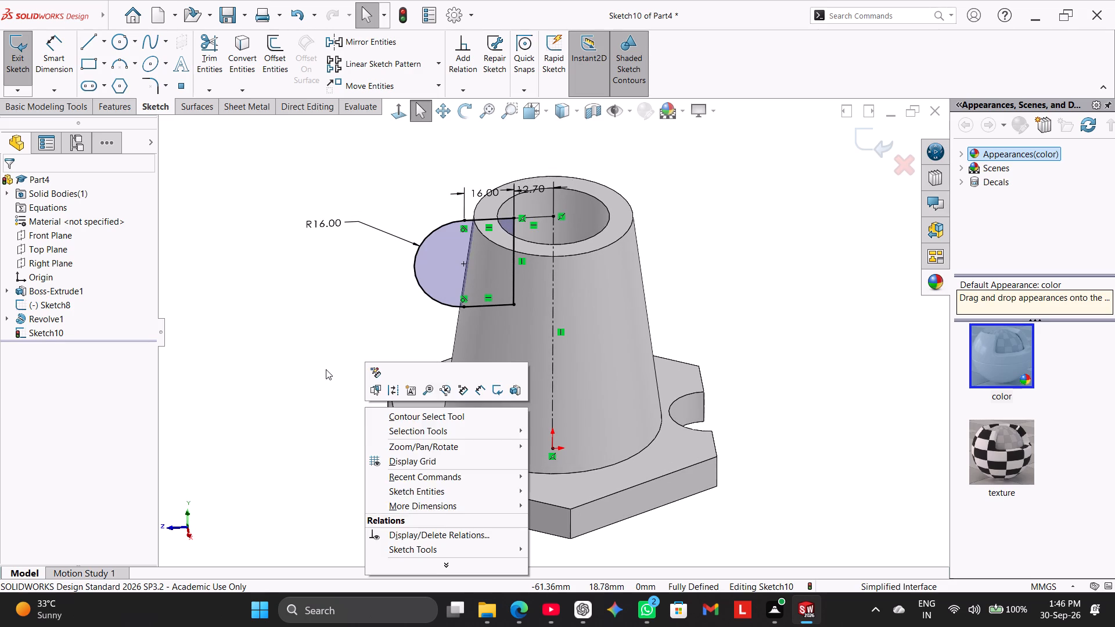
{"action": "left_click", "coordinate": [326, 369]}
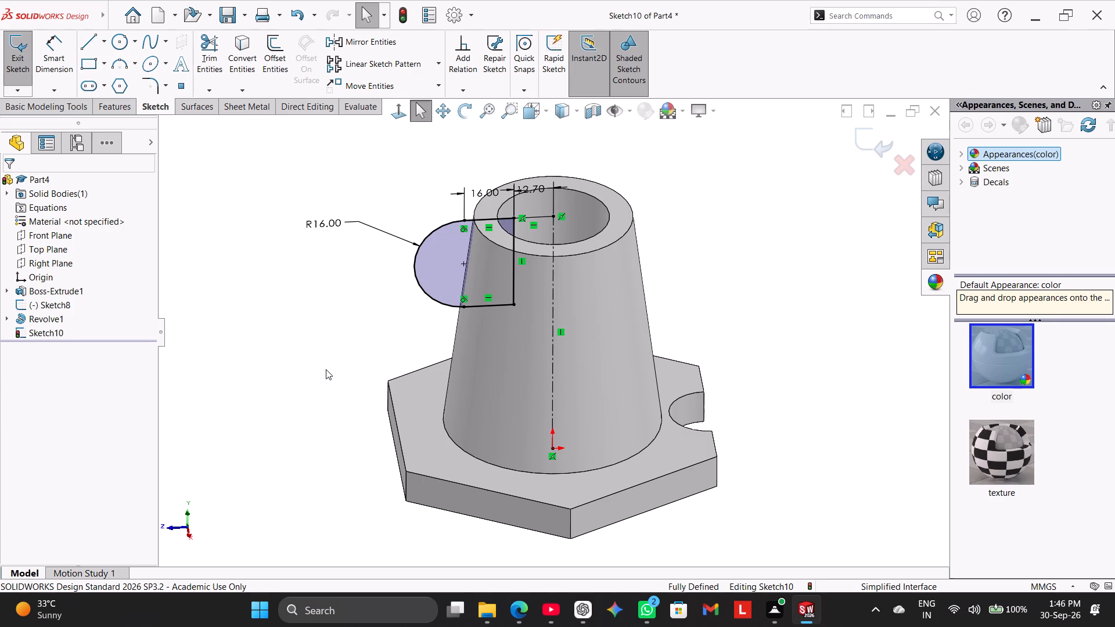
{"action": "left_click", "coordinate": [132, 102]}
{"action": "left_click", "coordinate": [204, 57]}
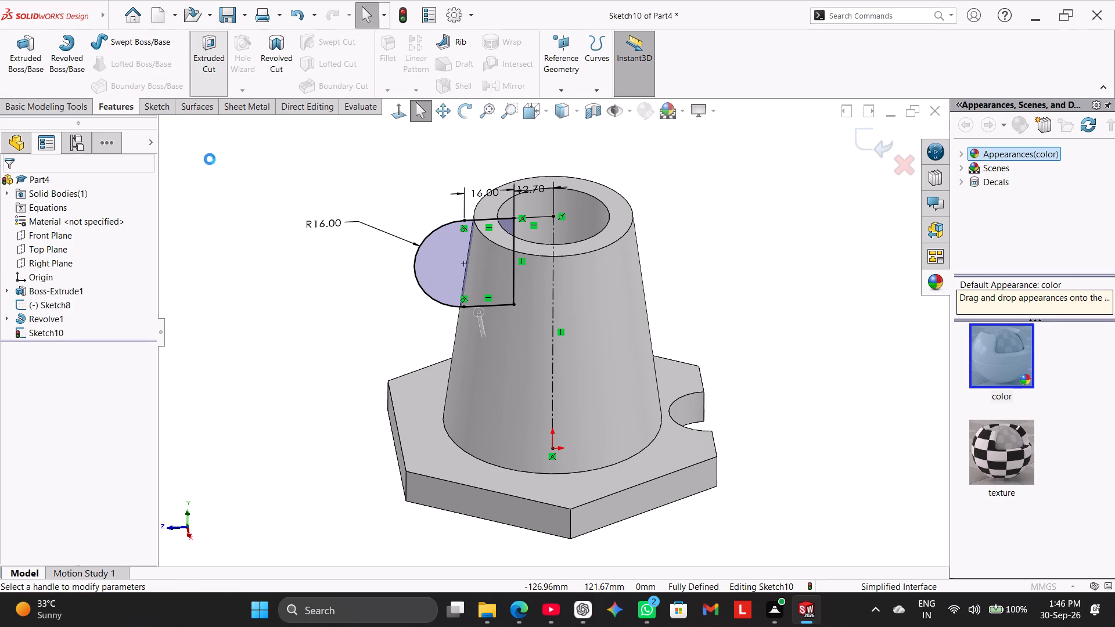
{"action": "middle_click_drag", "start_coordinate": [192, 272], "coordinate": [203, 298]}
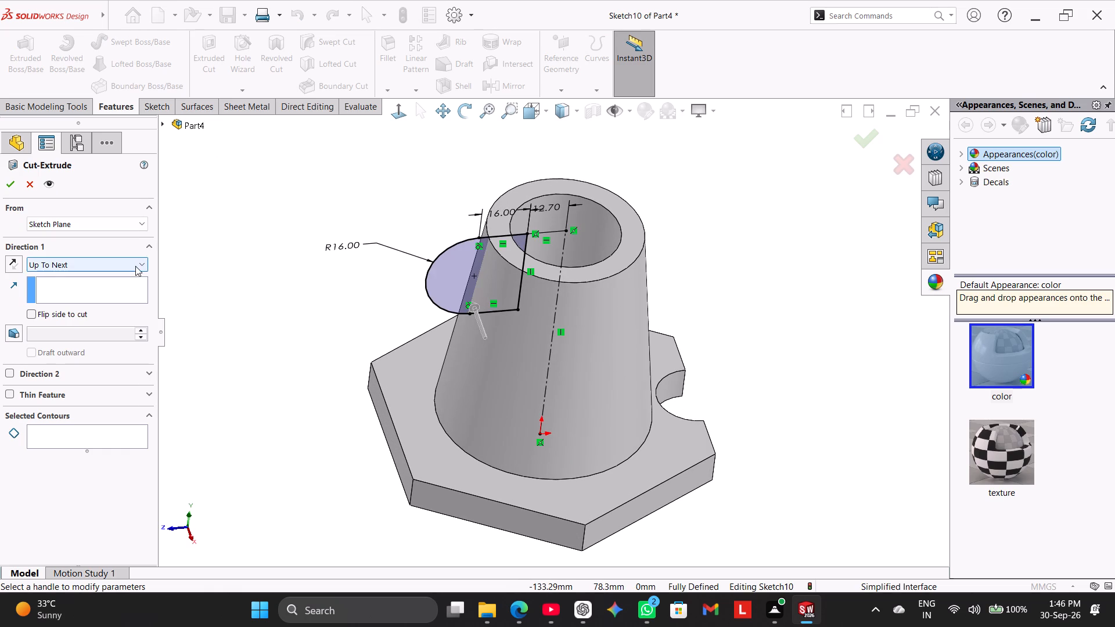
{"action": "left_click", "coordinate": [135, 266]}
{"action": "left_click", "coordinate": [124, 354]}
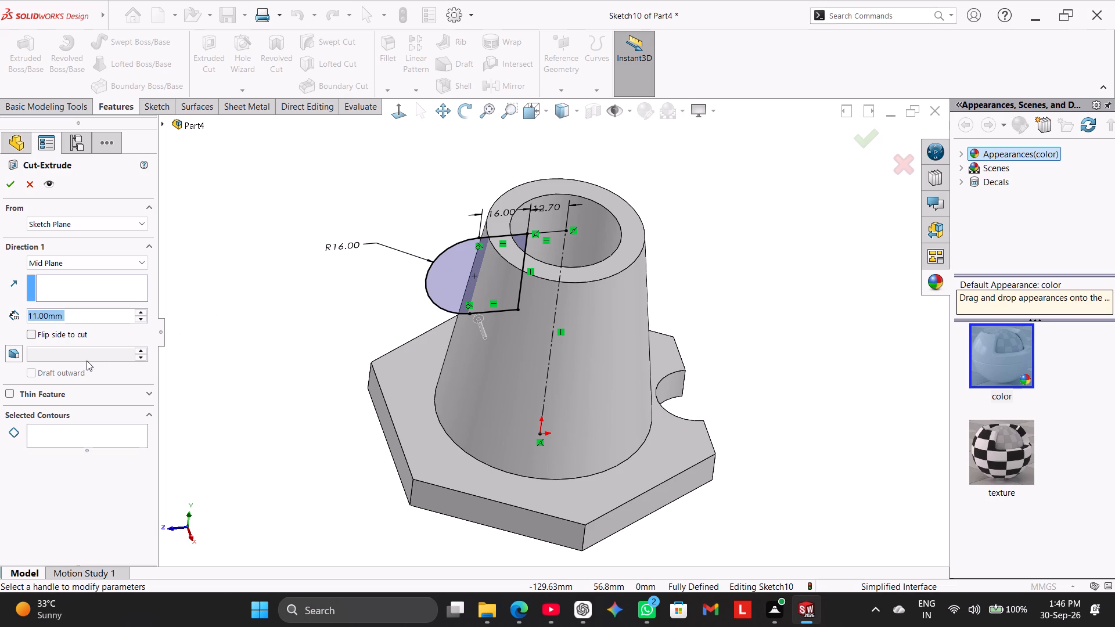
{"action": "type", "text": "4.8"}
{"action": "key", "text": "Return"}
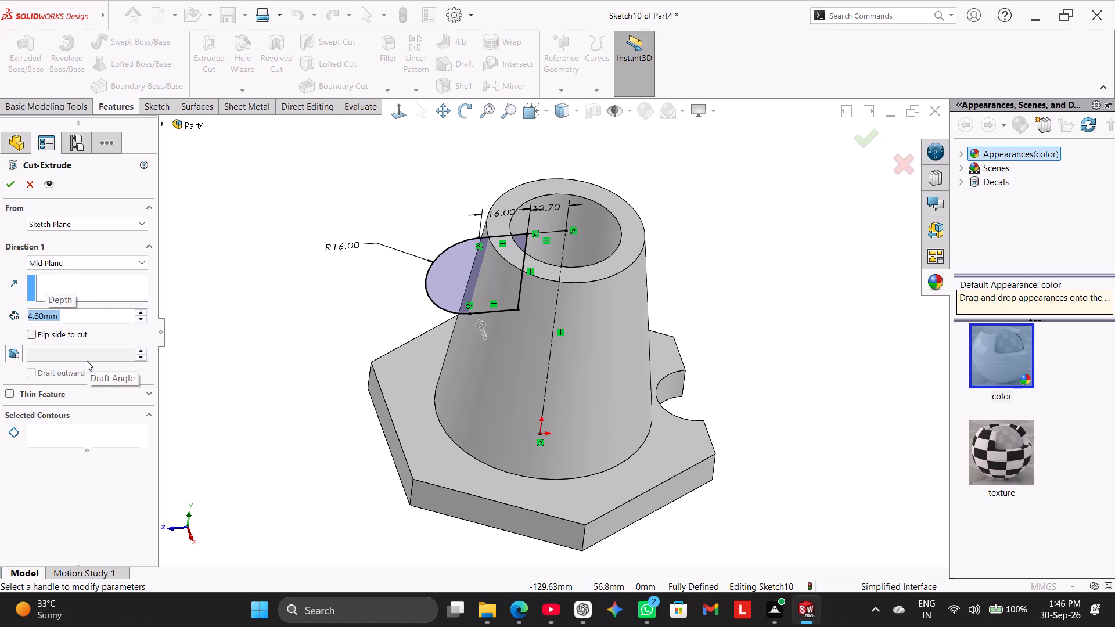
{"action": "left_click", "coordinate": [109, 436]}
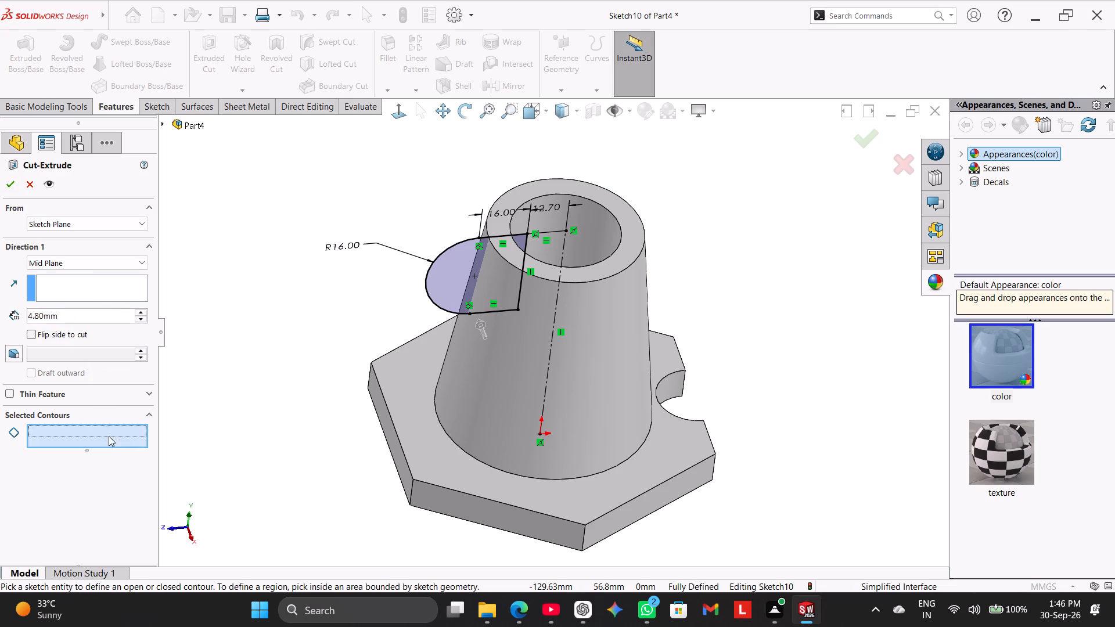
{"action": "left_click", "coordinate": [465, 250]}
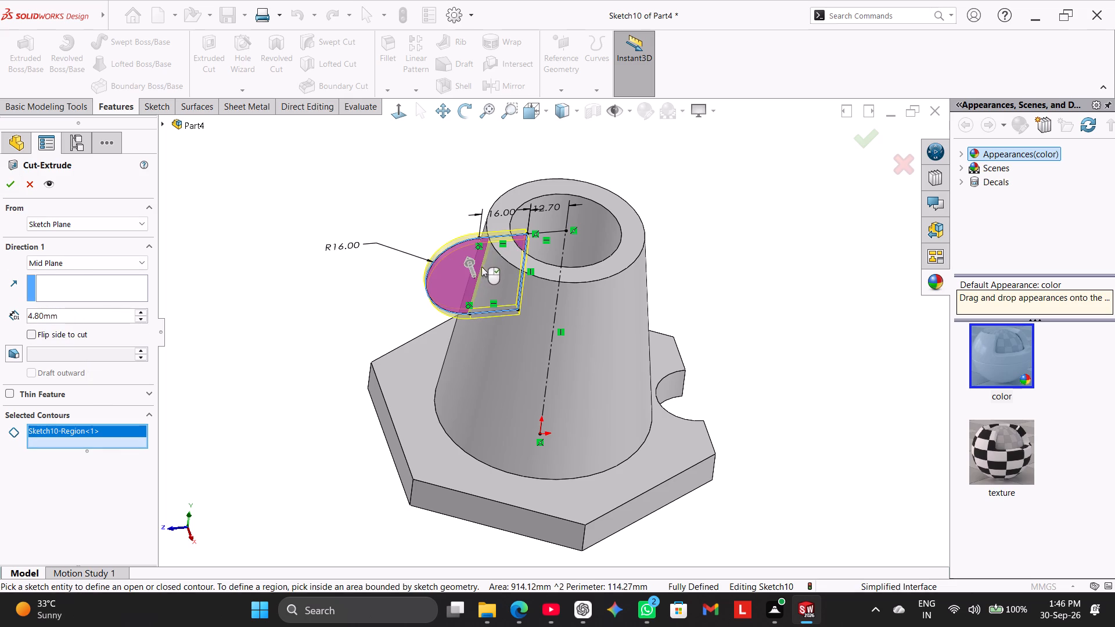
{"action": "middle_click_drag", "start_coordinate": [346, 315], "coordinate": [365, 366]}
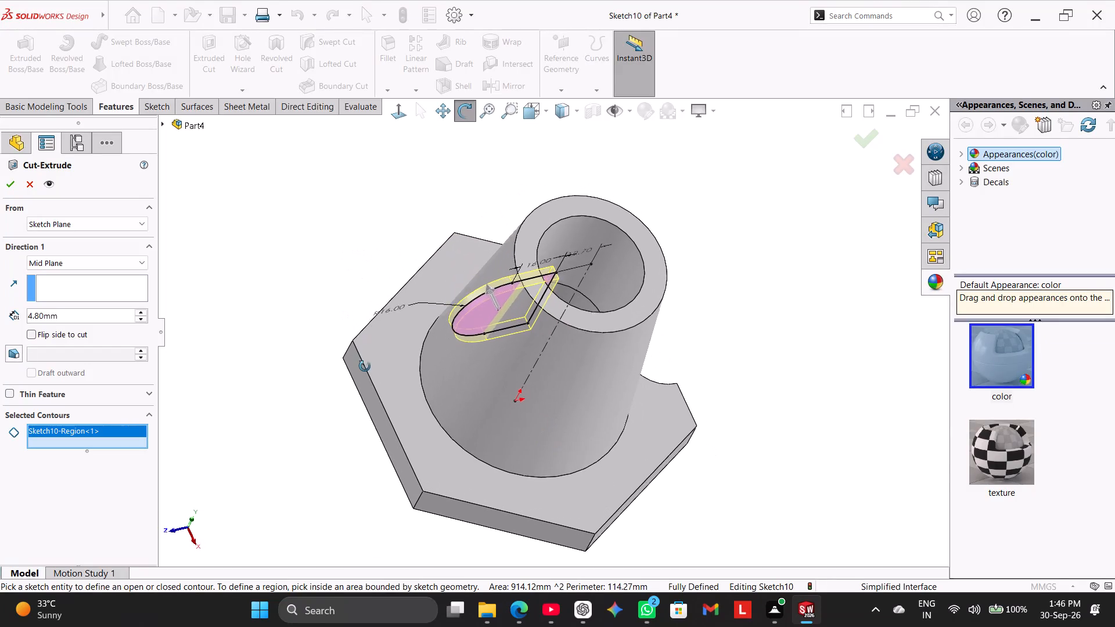
{"action": "middle_click_drag", "start_coordinate": [365, 366], "coordinate": [359, 370]}
{"action": "left_click", "coordinate": [15, 186]}
{"action": "left_click", "coordinate": [229, 278]}
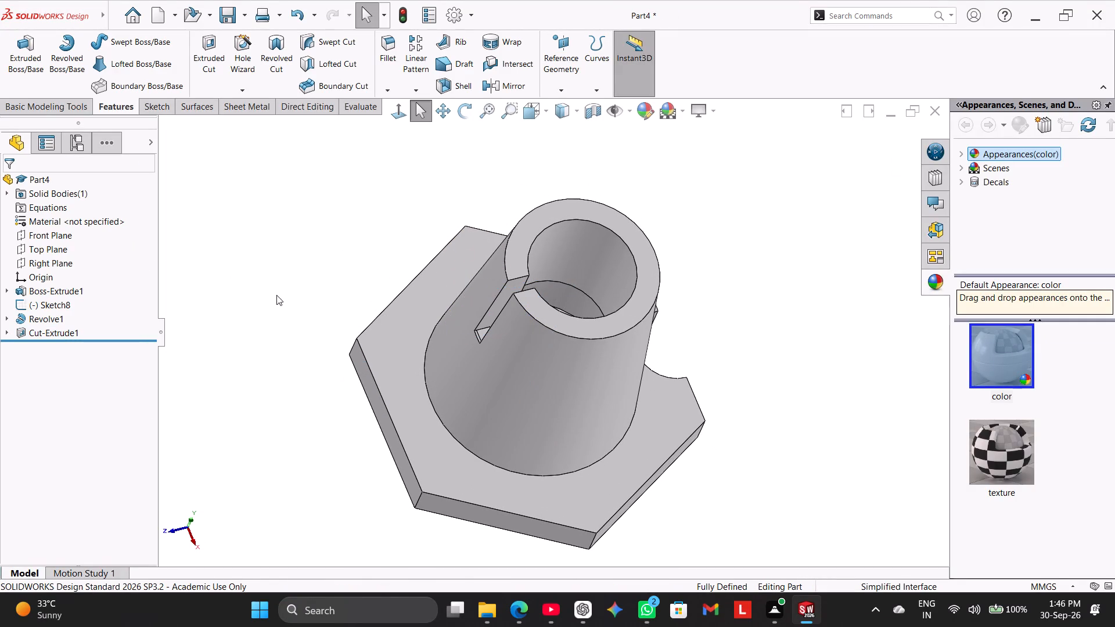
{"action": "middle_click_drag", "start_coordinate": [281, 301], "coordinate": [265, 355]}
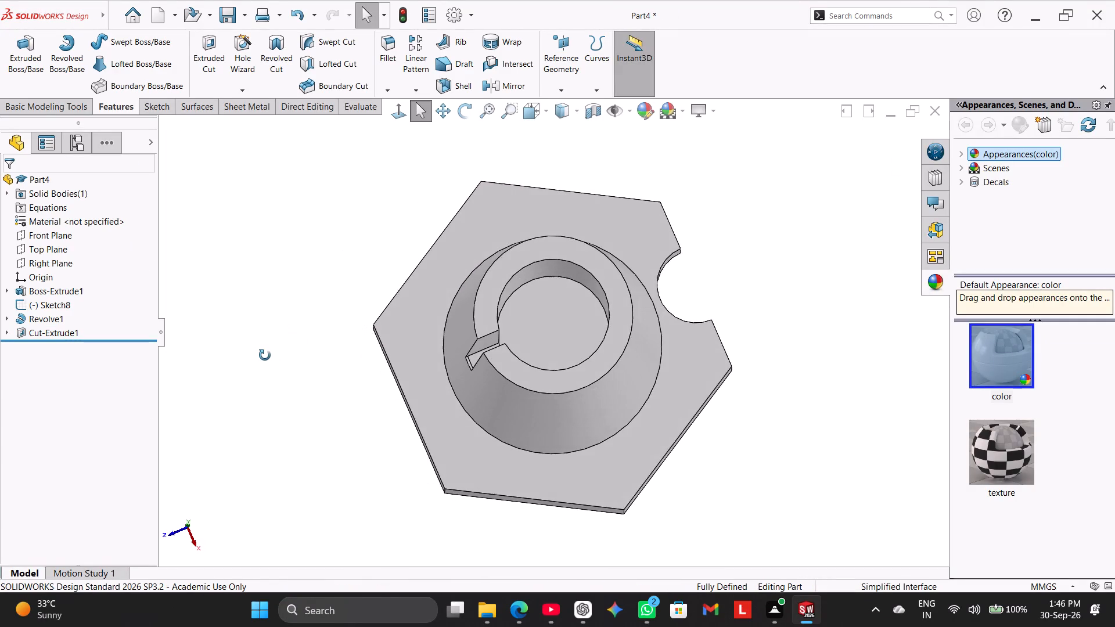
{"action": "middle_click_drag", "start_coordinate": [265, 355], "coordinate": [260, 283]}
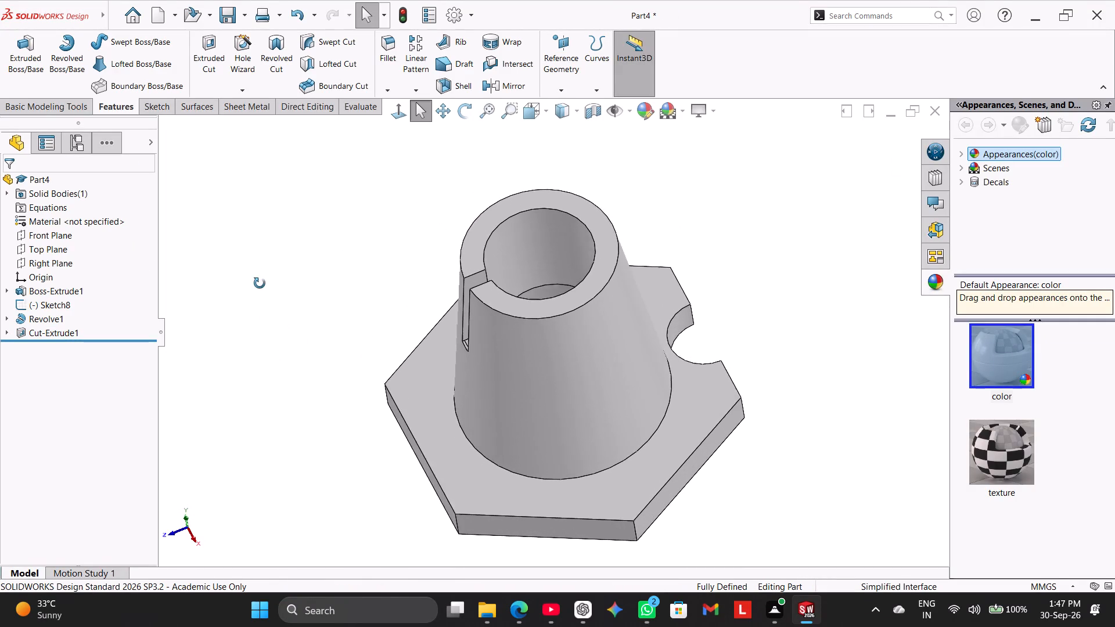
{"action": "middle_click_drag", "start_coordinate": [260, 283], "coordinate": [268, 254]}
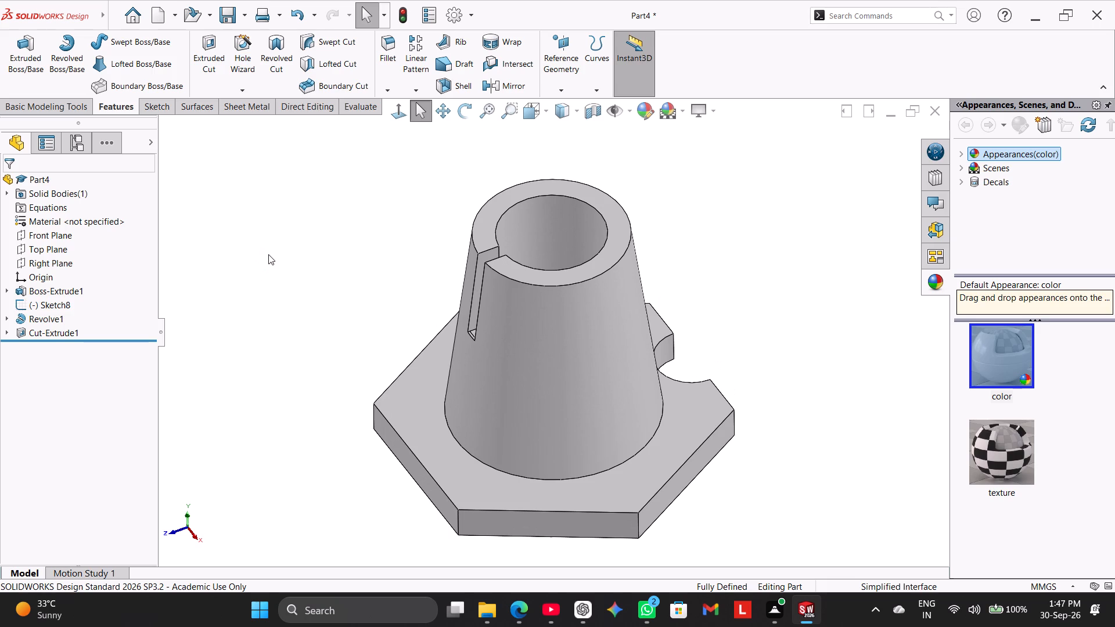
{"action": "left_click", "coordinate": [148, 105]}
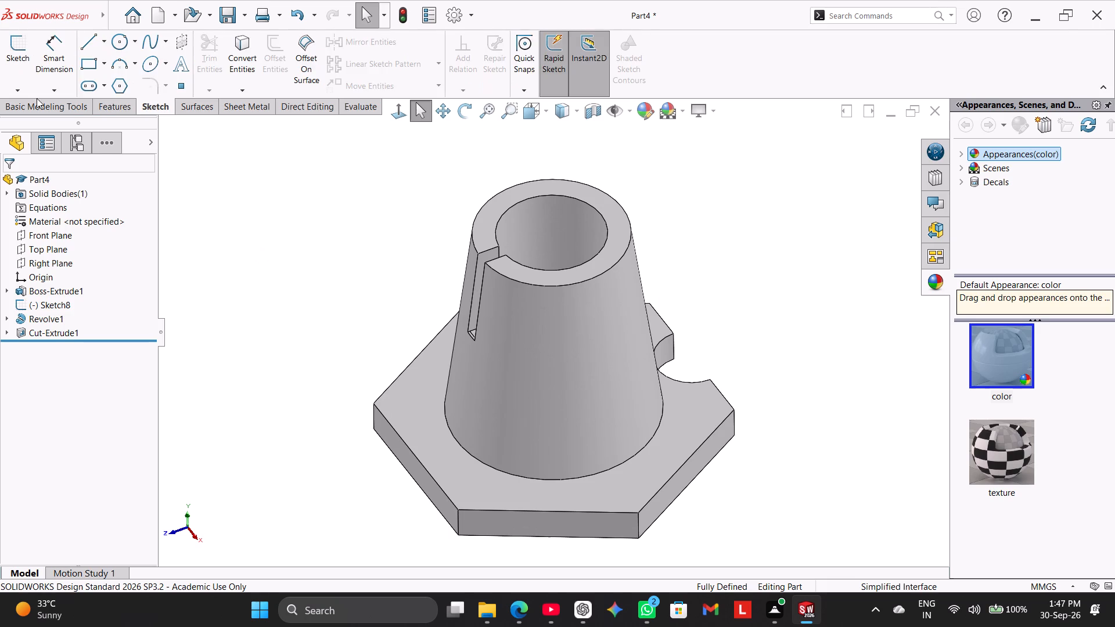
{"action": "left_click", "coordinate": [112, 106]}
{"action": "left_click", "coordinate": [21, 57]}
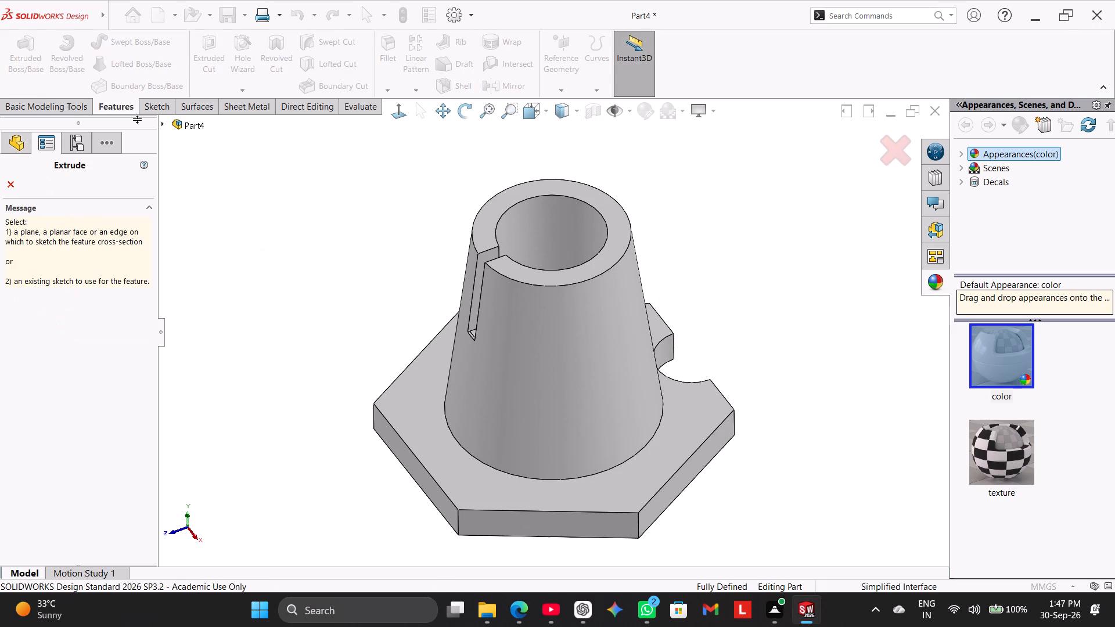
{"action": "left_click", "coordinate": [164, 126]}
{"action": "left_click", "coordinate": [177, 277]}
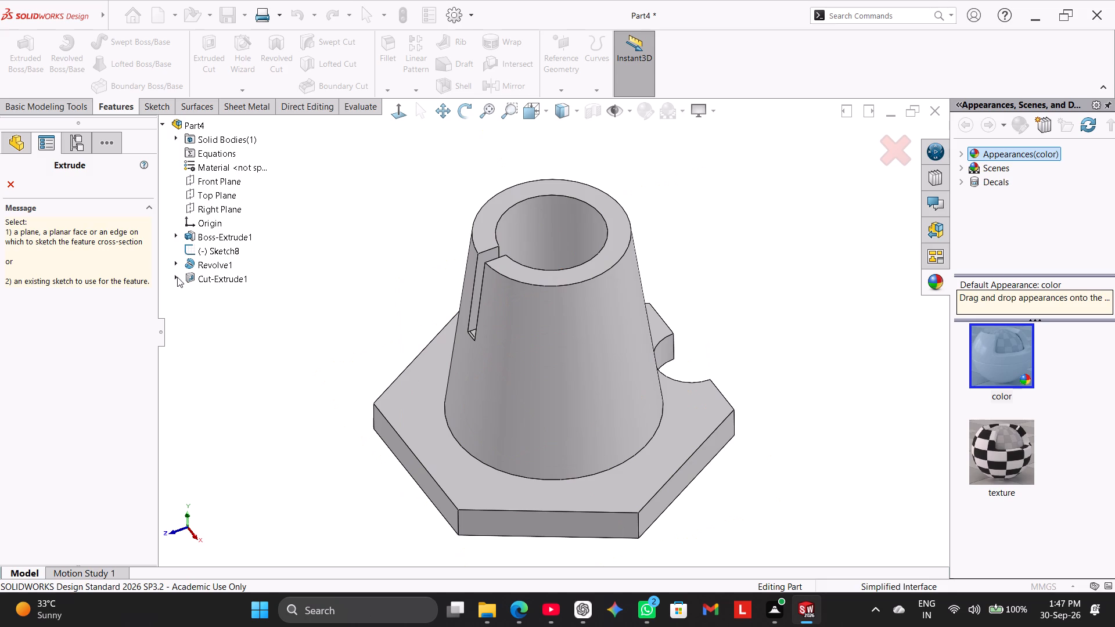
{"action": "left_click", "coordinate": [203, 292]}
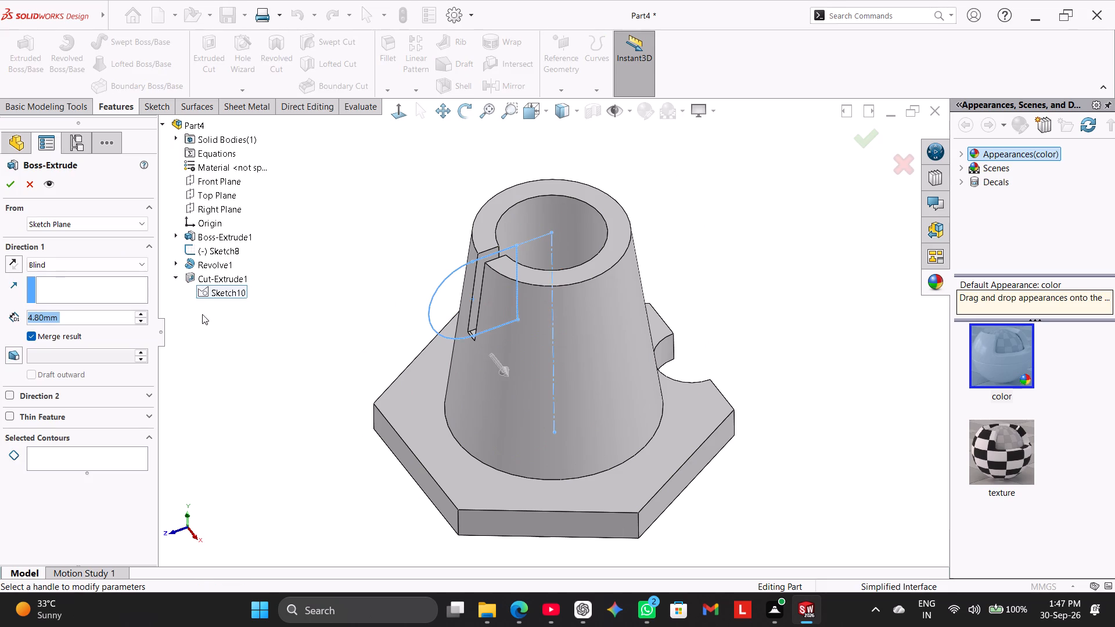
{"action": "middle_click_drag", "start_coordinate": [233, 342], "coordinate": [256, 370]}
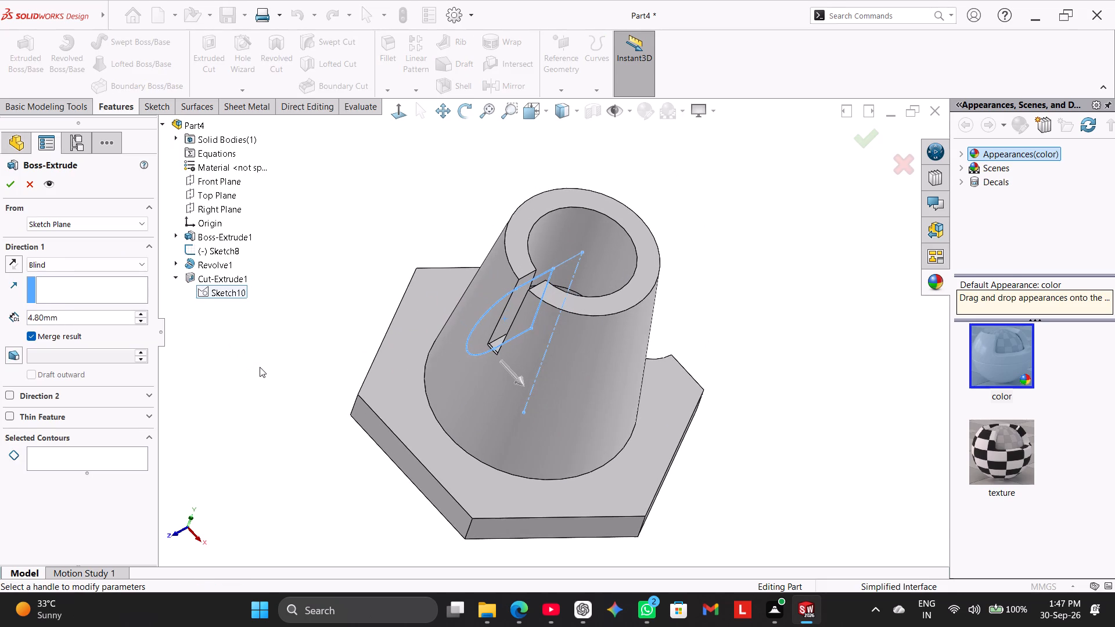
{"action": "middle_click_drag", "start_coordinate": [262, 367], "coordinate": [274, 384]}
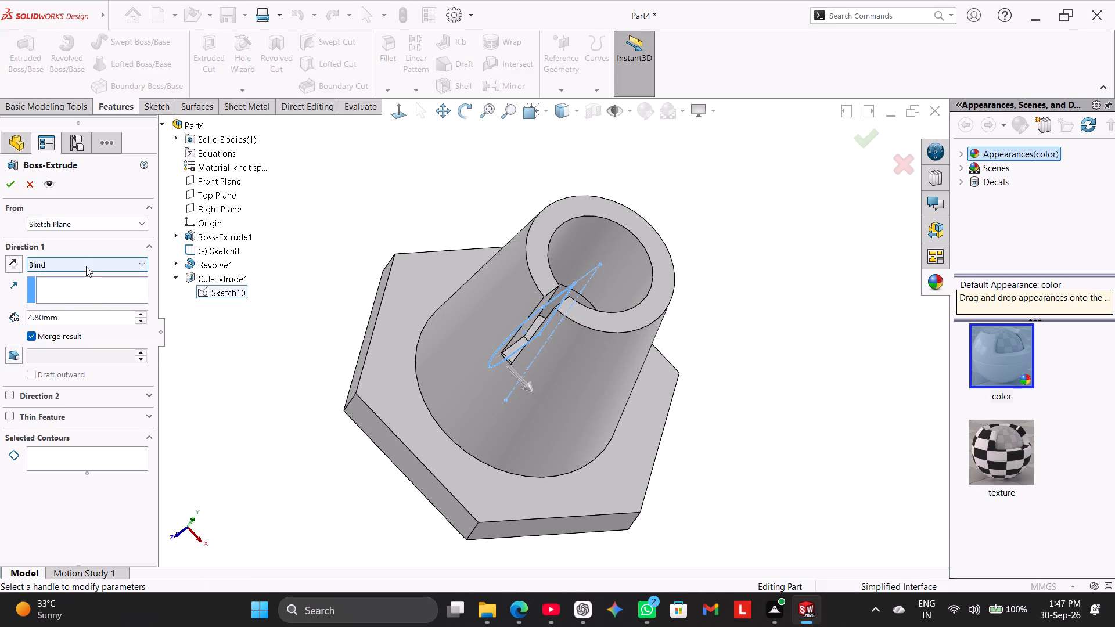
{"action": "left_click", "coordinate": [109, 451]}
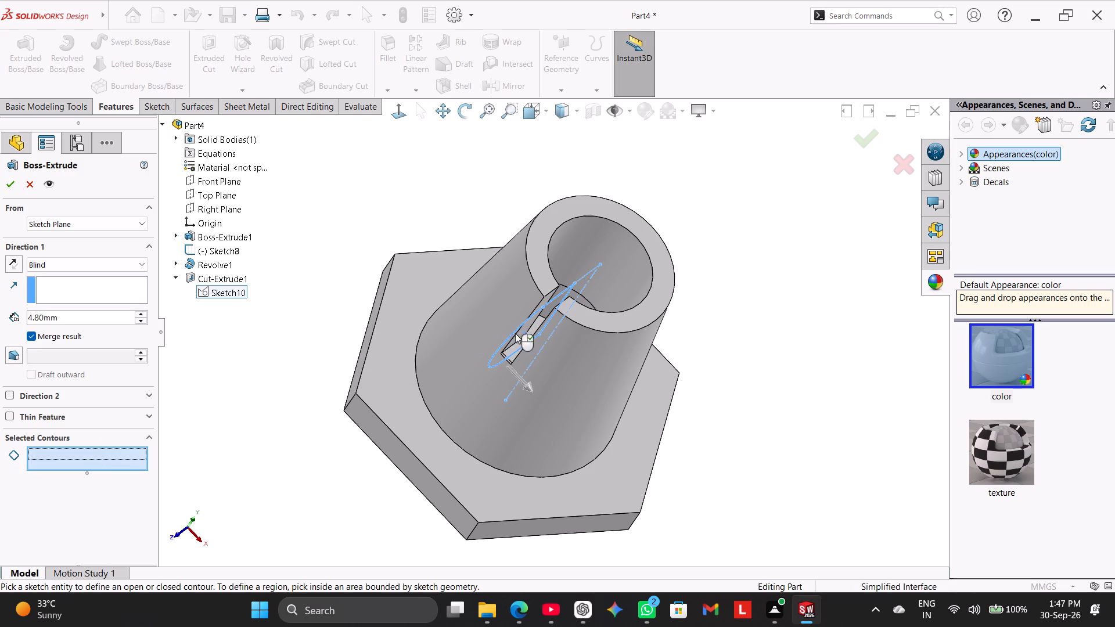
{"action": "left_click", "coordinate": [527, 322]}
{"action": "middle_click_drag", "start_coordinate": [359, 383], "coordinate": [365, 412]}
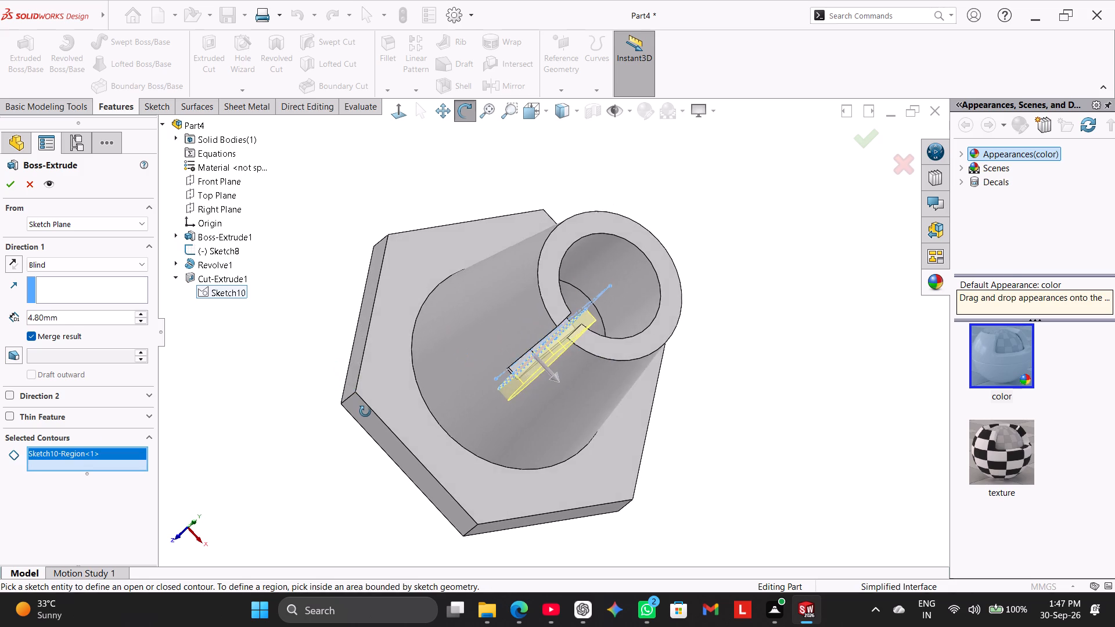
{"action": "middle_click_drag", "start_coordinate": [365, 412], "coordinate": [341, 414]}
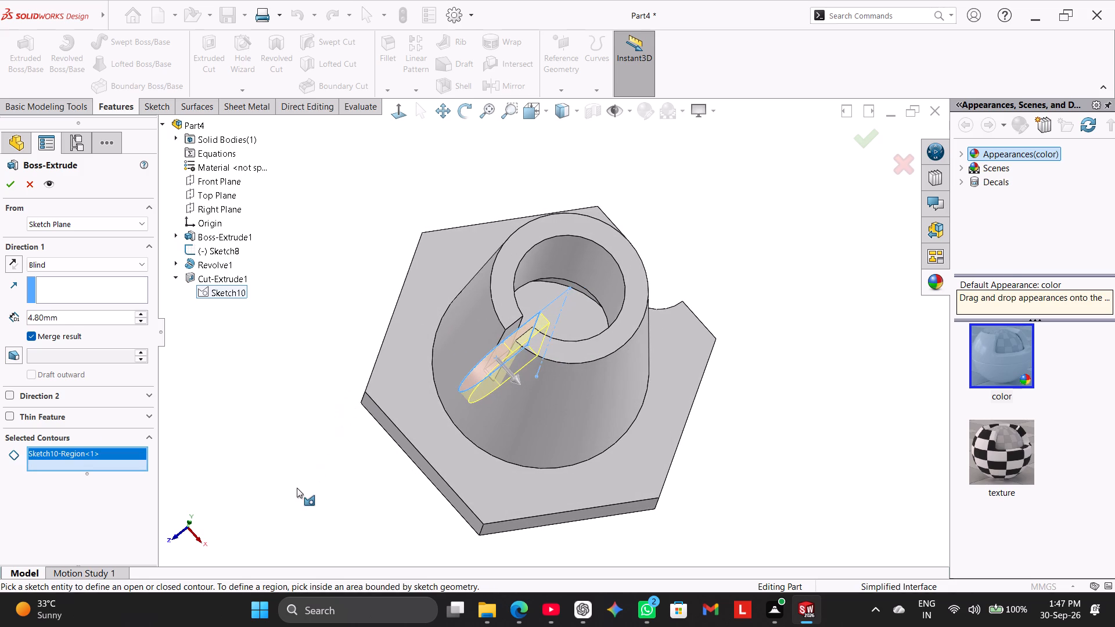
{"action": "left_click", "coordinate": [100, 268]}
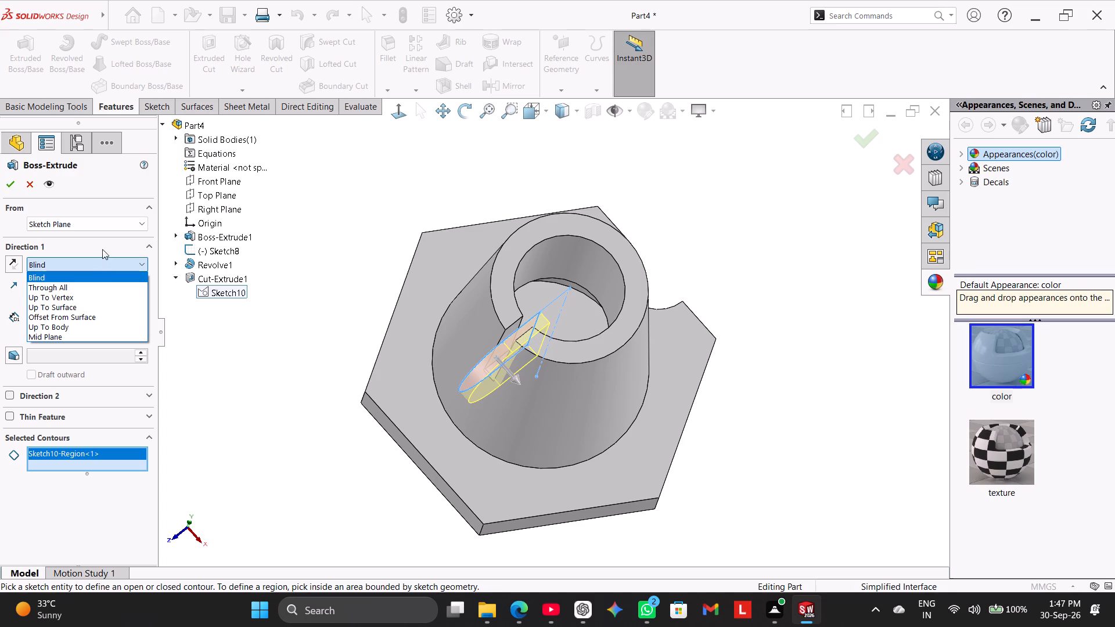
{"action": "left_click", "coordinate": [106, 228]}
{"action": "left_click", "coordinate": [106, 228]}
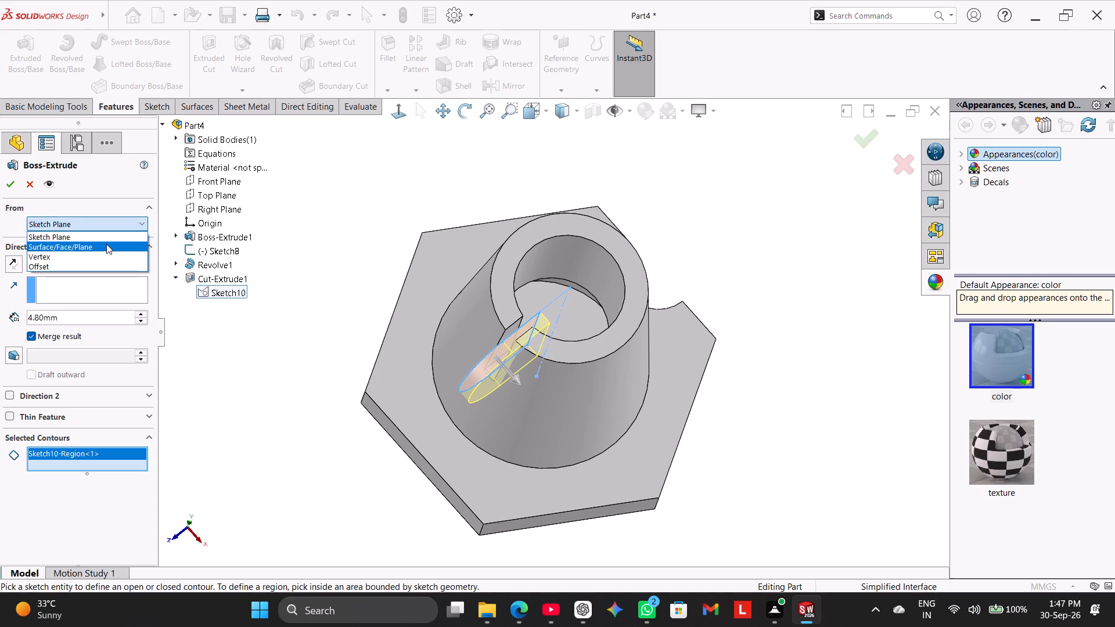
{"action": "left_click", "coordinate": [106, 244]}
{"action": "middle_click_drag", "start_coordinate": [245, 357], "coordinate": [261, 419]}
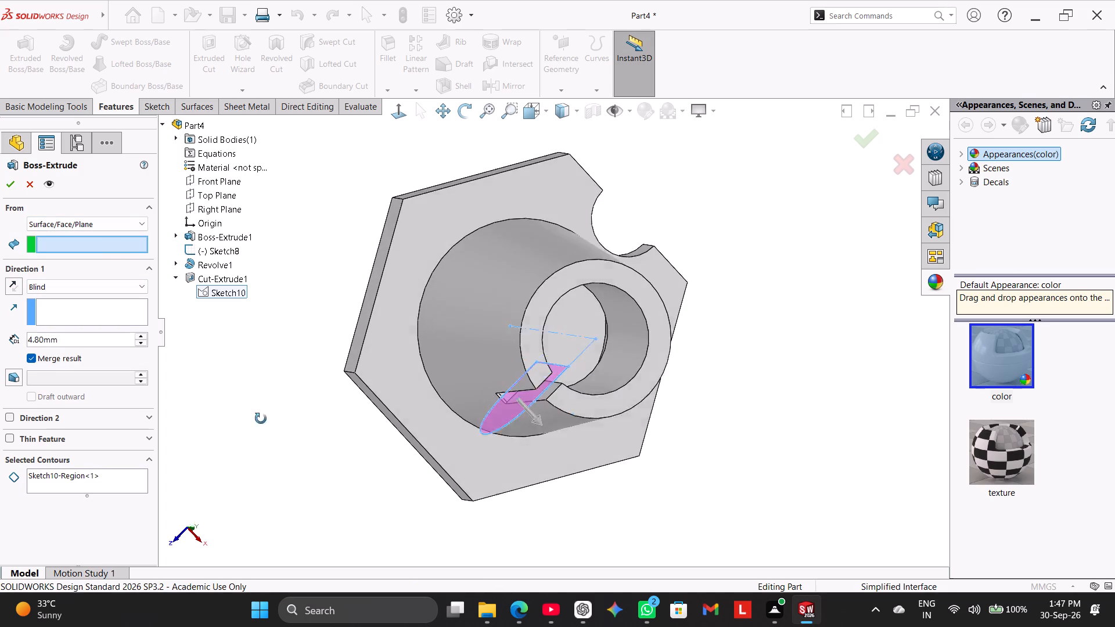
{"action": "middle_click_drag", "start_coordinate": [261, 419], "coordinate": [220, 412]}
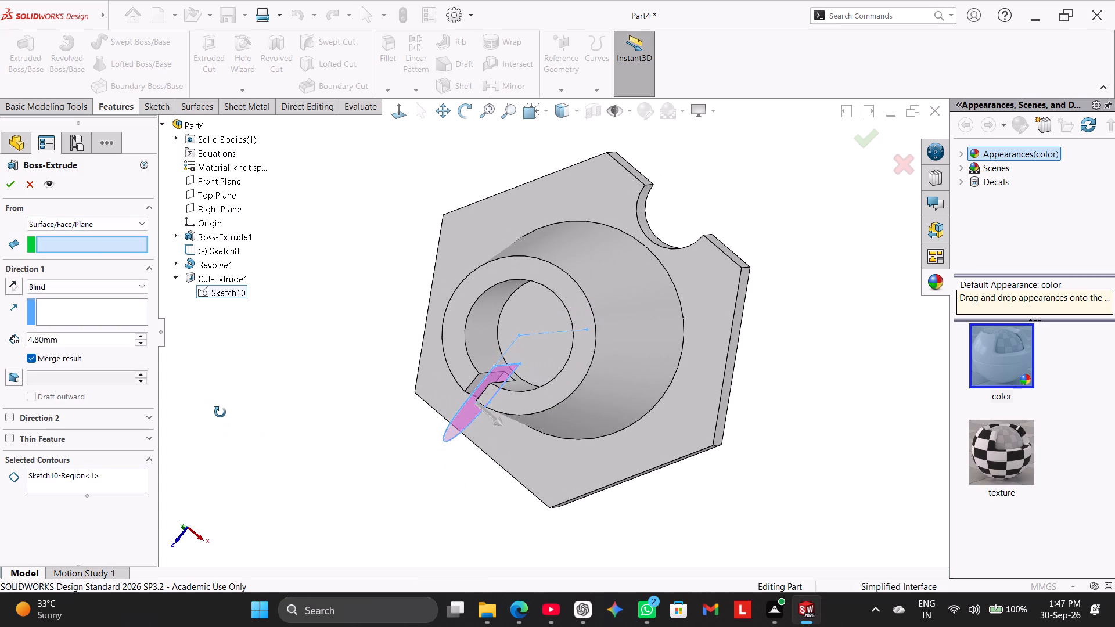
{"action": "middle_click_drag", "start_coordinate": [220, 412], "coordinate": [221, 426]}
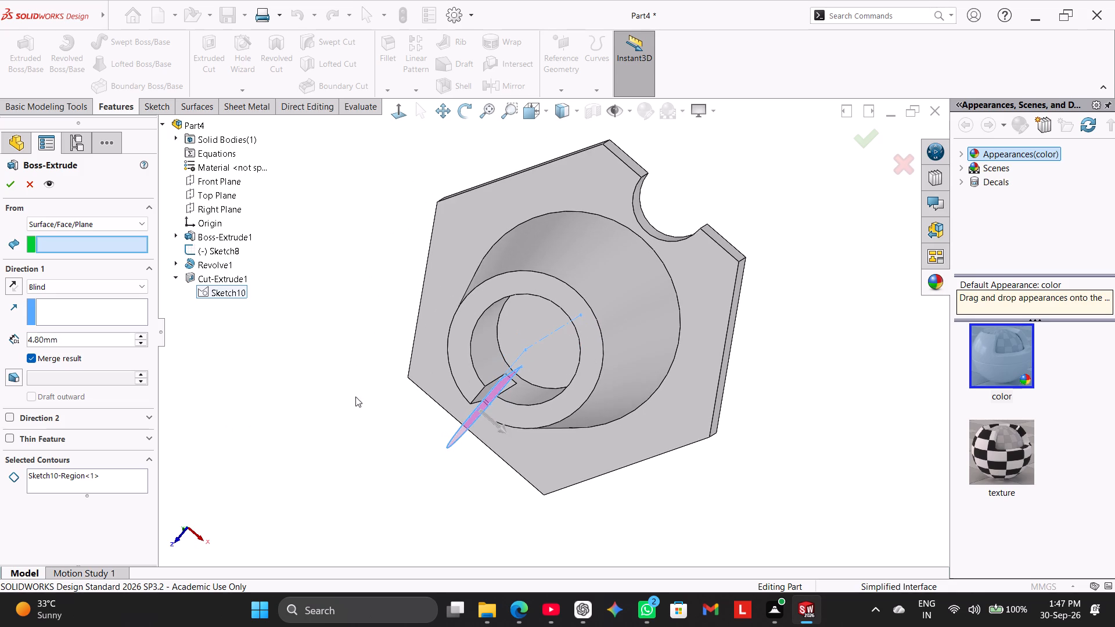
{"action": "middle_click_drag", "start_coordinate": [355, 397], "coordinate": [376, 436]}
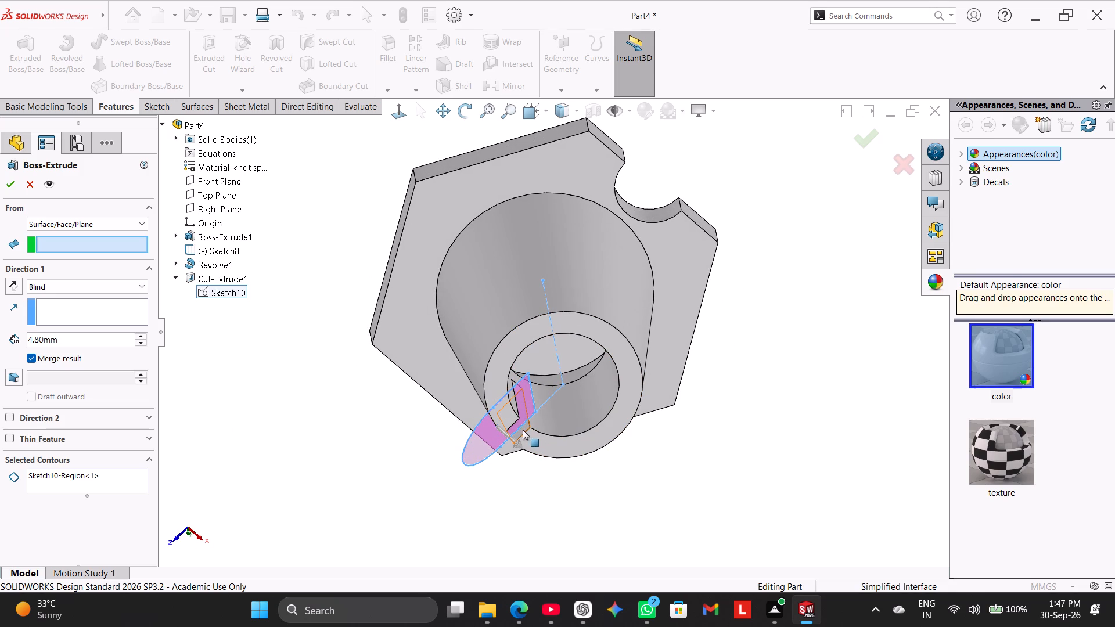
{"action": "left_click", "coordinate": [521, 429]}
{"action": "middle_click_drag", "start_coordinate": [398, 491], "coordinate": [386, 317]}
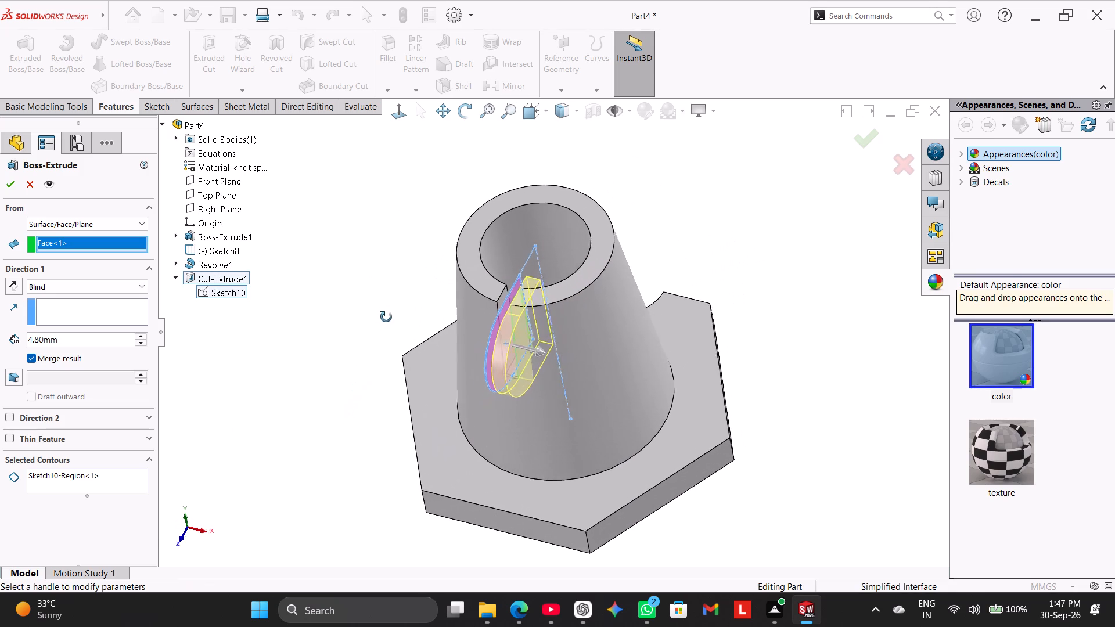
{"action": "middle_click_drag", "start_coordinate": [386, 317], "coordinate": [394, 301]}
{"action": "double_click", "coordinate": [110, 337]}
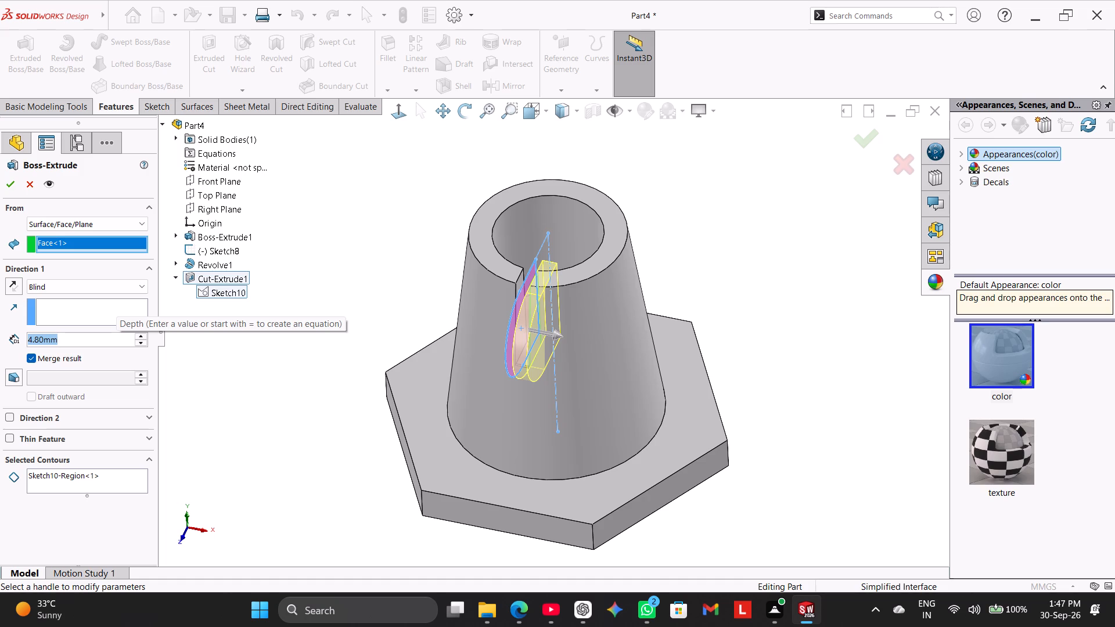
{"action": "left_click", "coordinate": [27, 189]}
Delete the 4.8 mm slot's Cut-Extrude1 feature from the boss's top wall, keeping its profile sketch.
{"action": "right_click", "coordinate": [70, 329]}
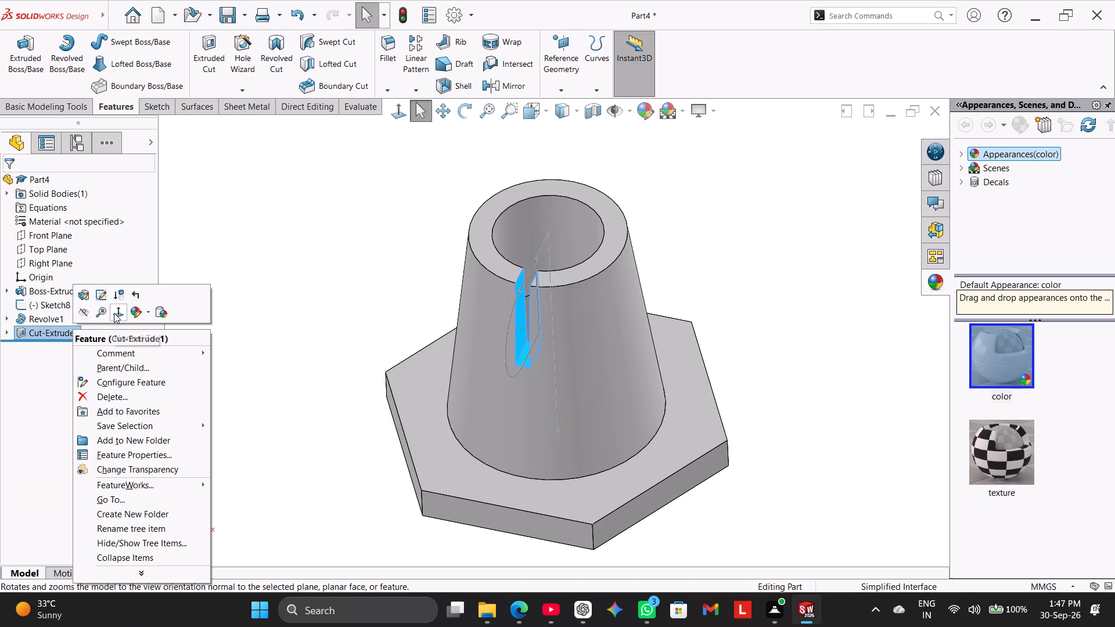
{"action": "left_click", "coordinate": [116, 393]}
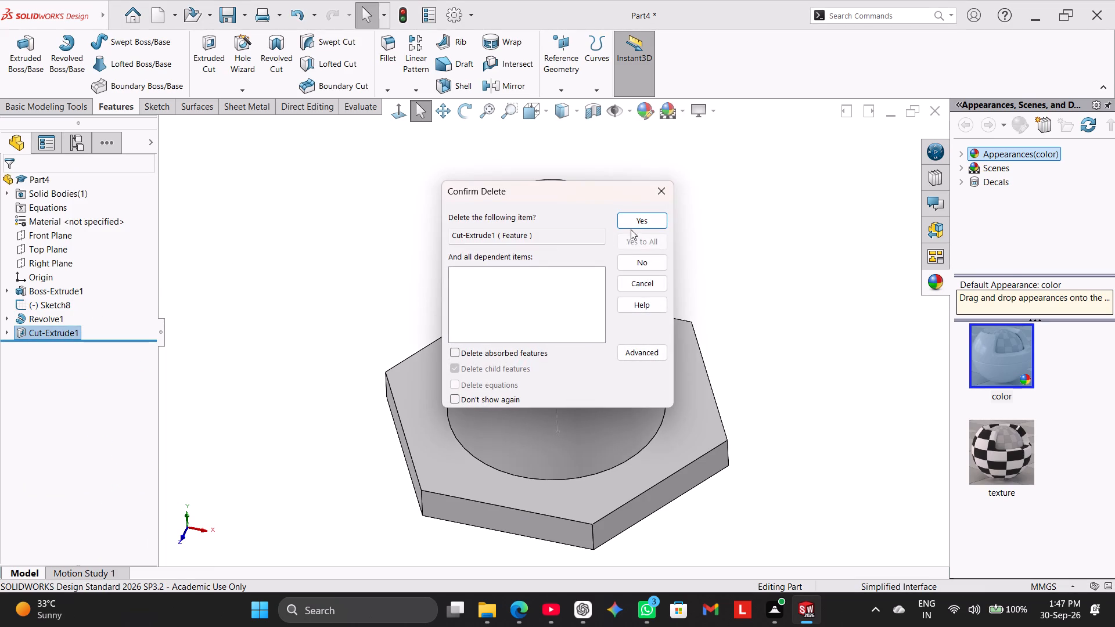
{"action": "left_click", "coordinate": [633, 222]}
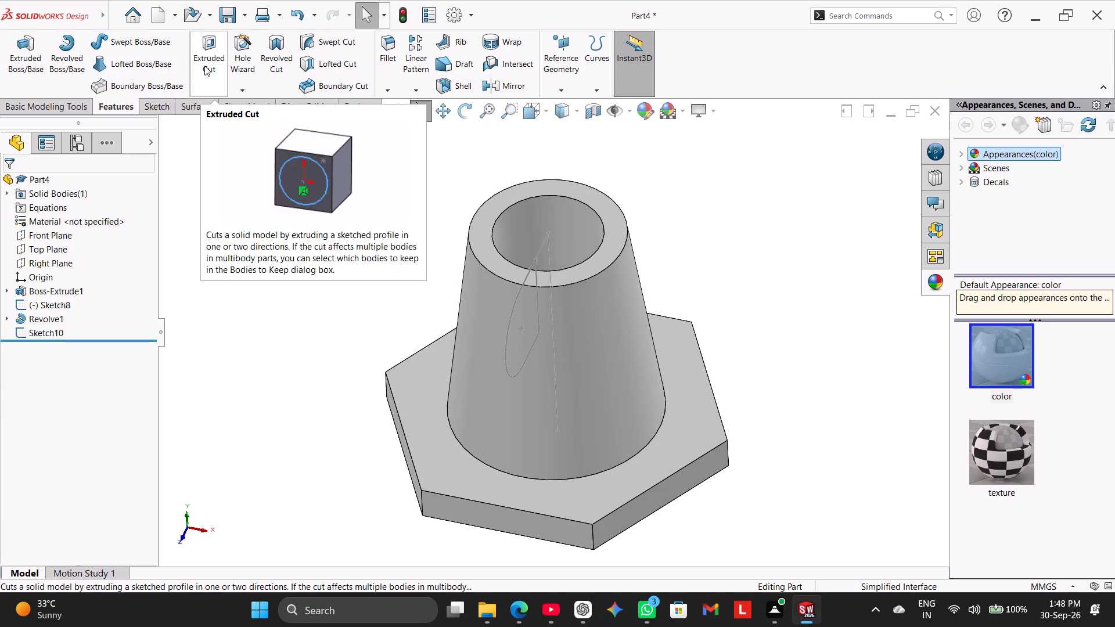
Create an Extruded Boss from the closed round-ended contour of Sketch10, Mid Plane with a 35 mm depth, merged with the tapered boss.
{"action": "left_click", "coordinate": [45, 63]}
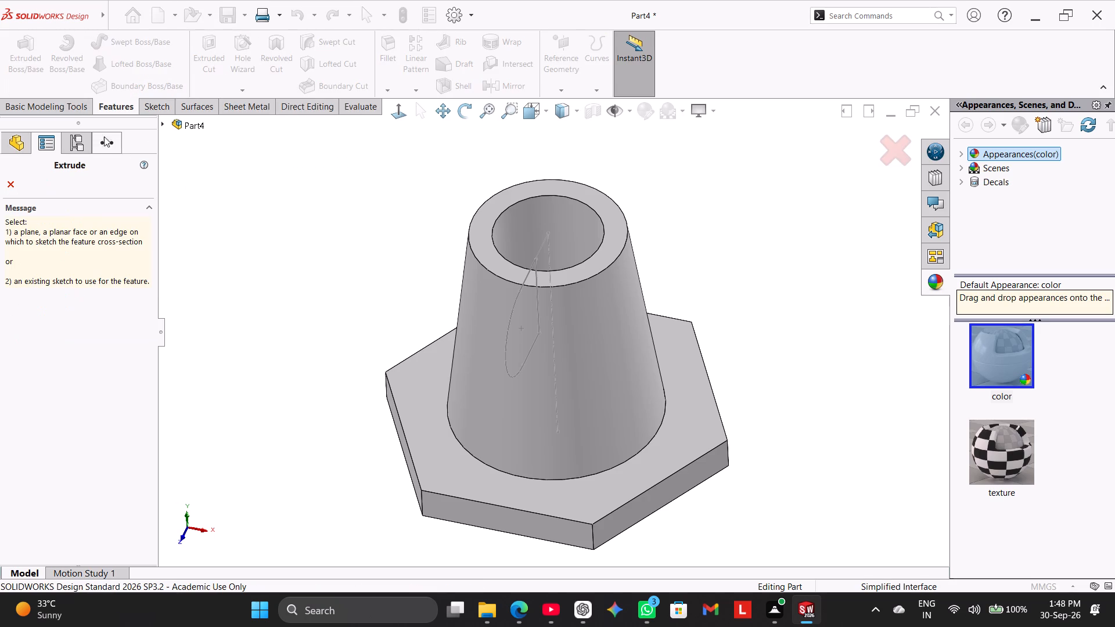
{"action": "left_click", "coordinate": [512, 312]}
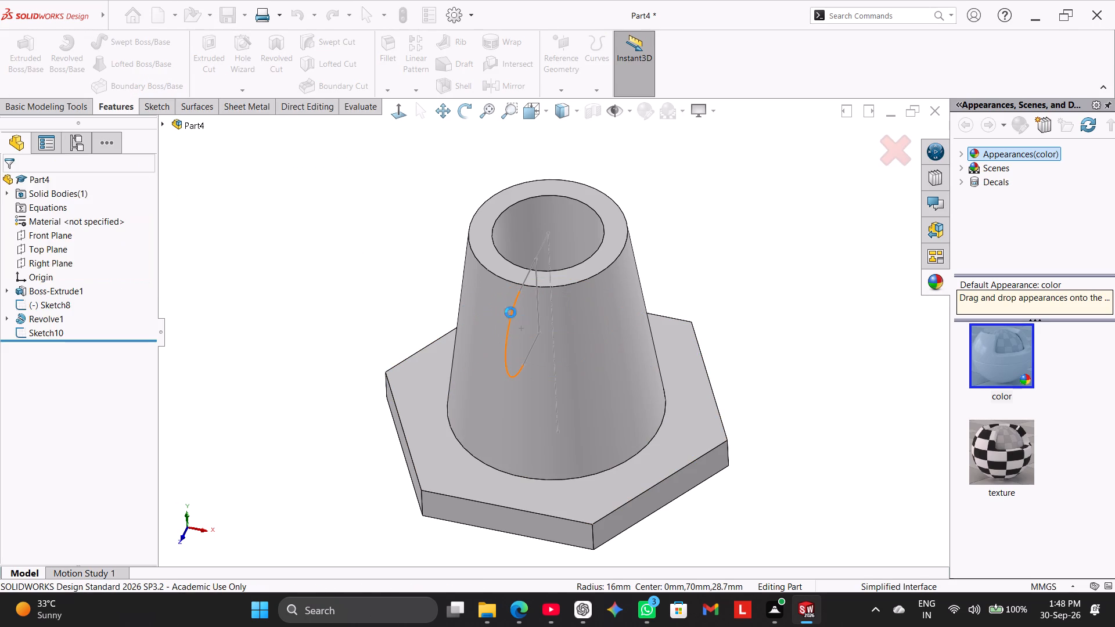
{"action": "middle_click_drag", "start_coordinate": [301, 306], "coordinate": [309, 315]}
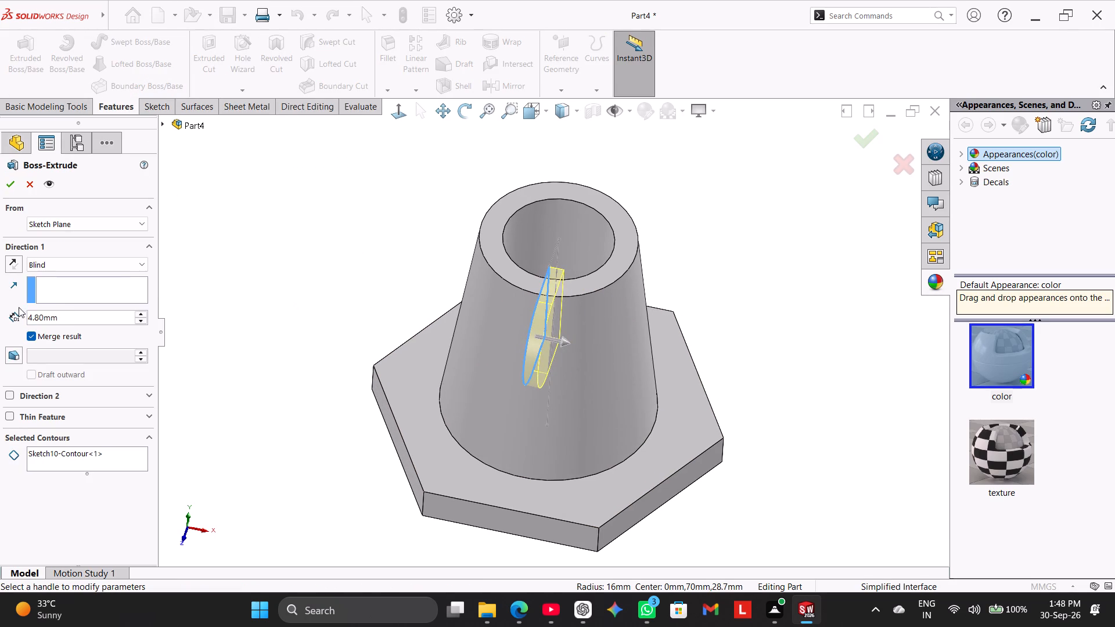
{"action": "left_click", "coordinate": [52, 263]}
{"action": "left_click", "coordinate": [78, 345]}
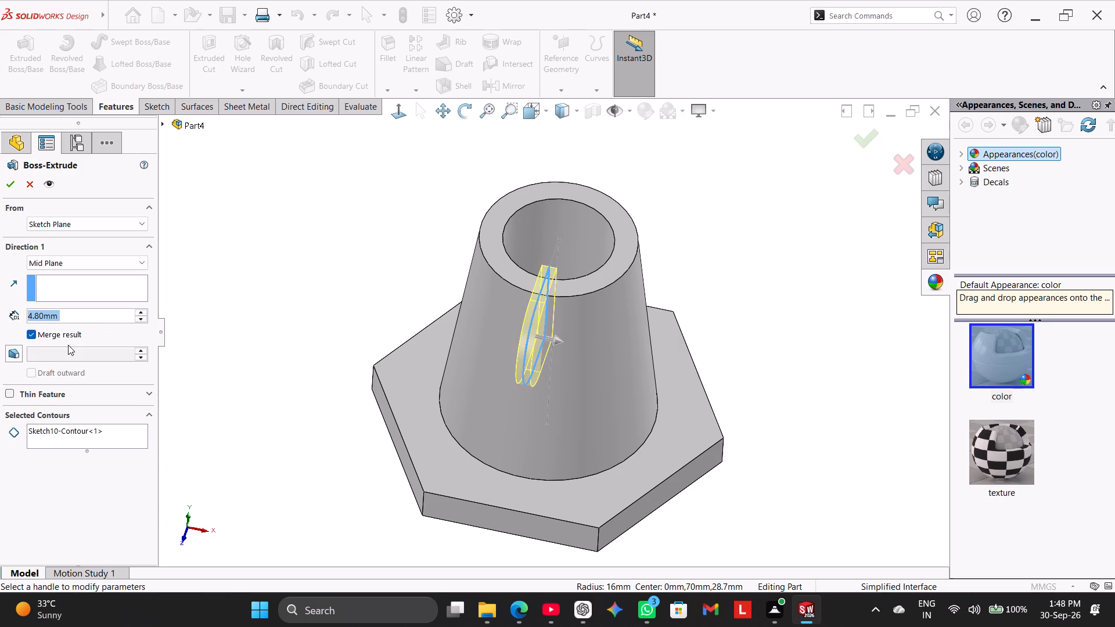
{"action": "type", "text": "35"}
{"action": "key", "text": "Return"}
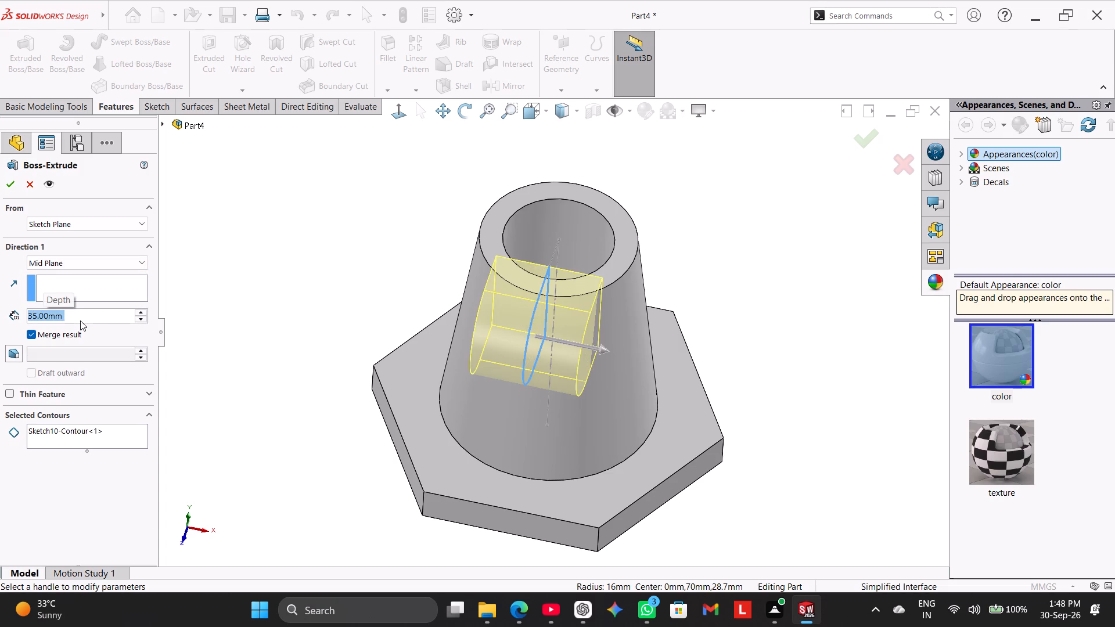
{"action": "left_click", "coordinate": [8, 189]}
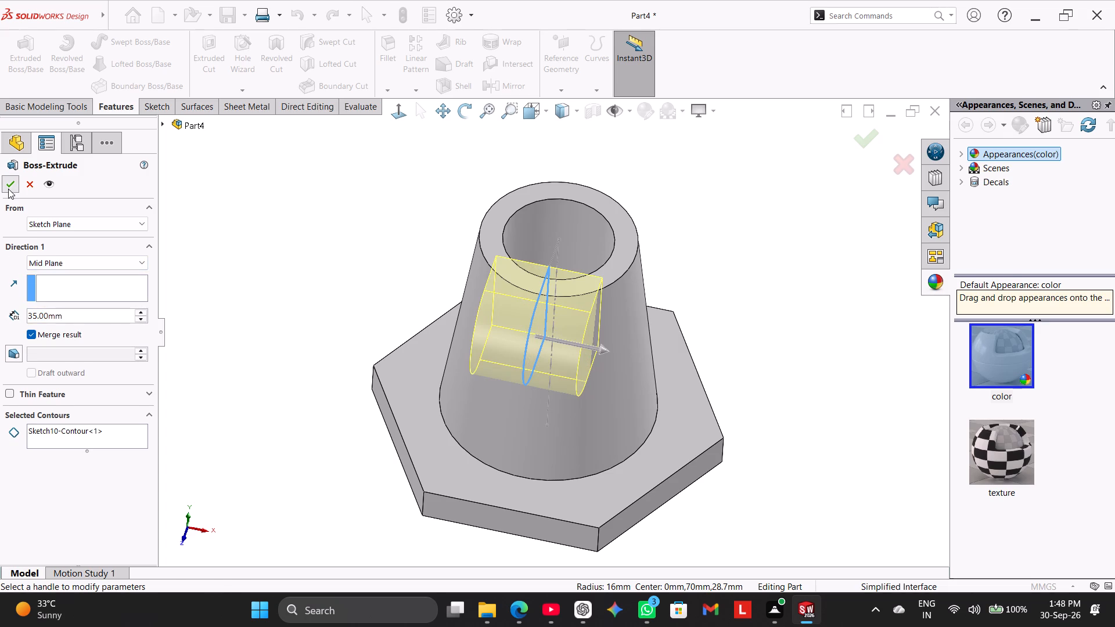
{"action": "left_click", "coordinate": [249, 340]}
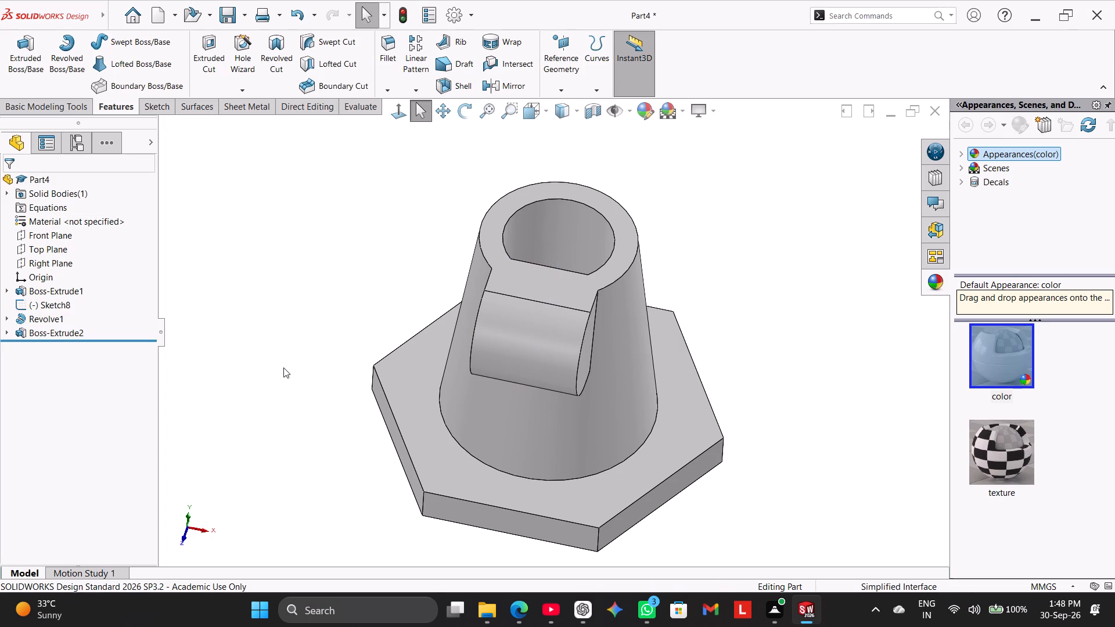
Create an Extruded Cut from Sketch10's closed round-ended contour, Mid Plane with a 4.8 mm depth, to slot the lug and boss wall.
{"action": "middle_click_drag", "start_coordinate": [283, 367], "coordinate": [234, 435]}
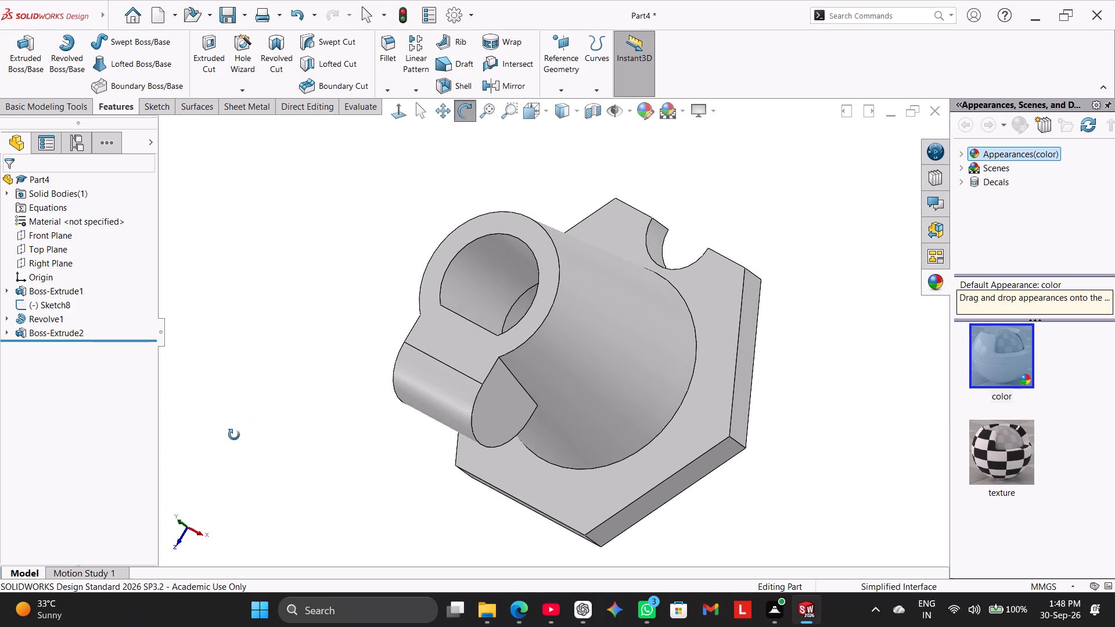
{"action": "middle_click_drag", "start_coordinate": [234, 435], "coordinate": [217, 379]}
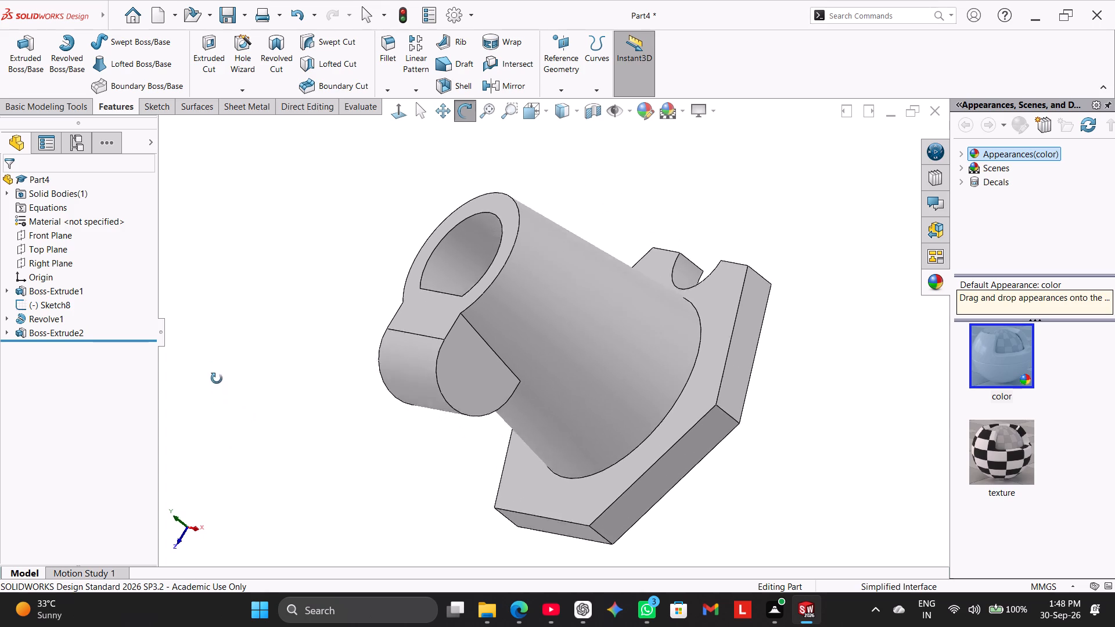
{"action": "middle_click_drag", "start_coordinate": [217, 379], "coordinate": [214, 351]}
{"action": "right_click_drag", "start_coordinate": [218, 365], "coordinate": [425, 182]}
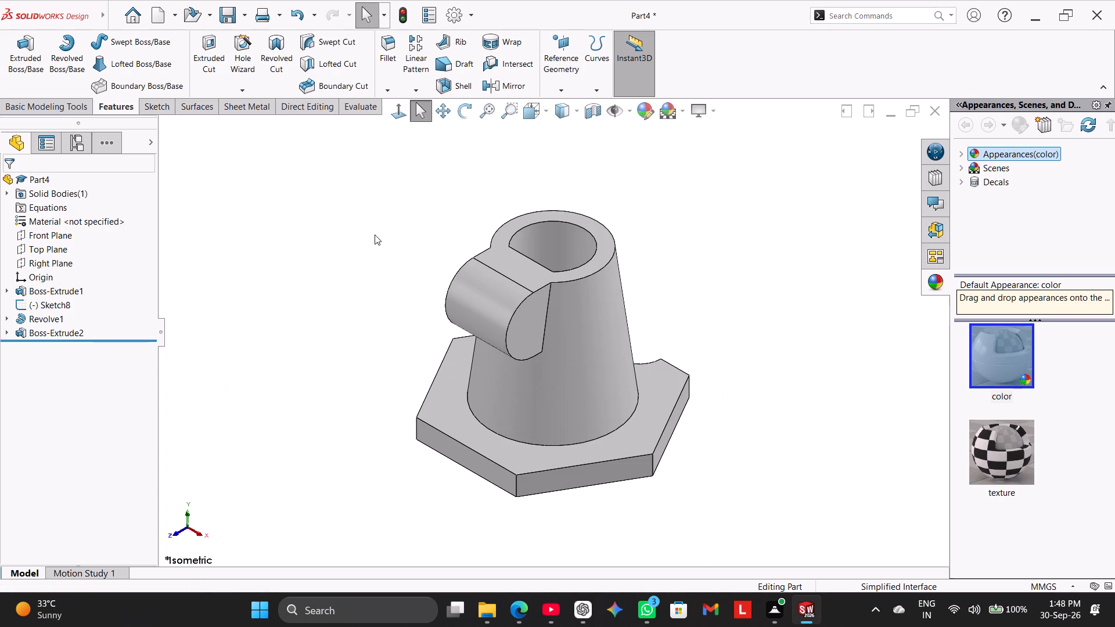
{"action": "scroll", "coordinate": [375, 235], "scroll_direction": "down", "scroll_amount": 1}
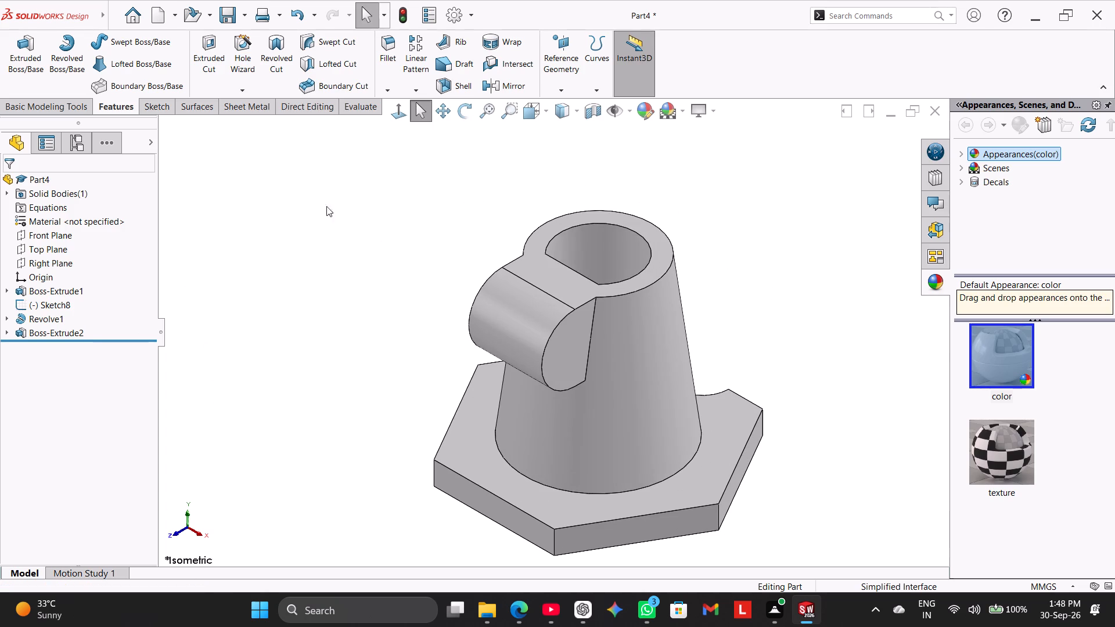
{"action": "left_click", "coordinate": [203, 50]}
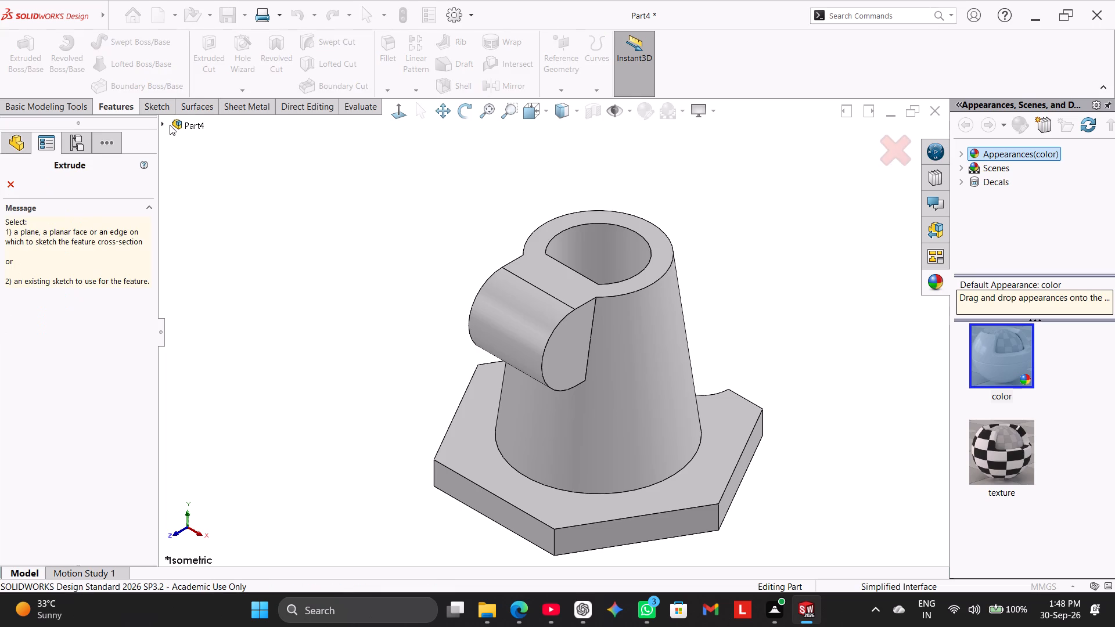
{"action": "left_click", "coordinate": [170, 125]}
{"action": "left_click", "coordinate": [183, 276]}
{"action": "left_click", "coordinate": [210, 290]}
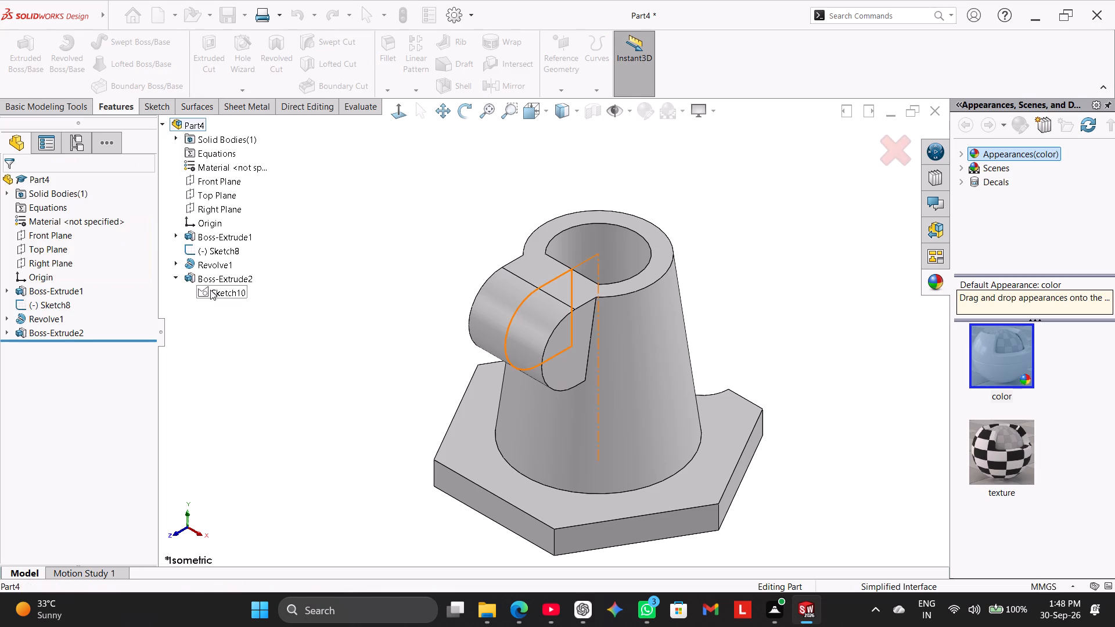
{"action": "middle_click_drag", "start_coordinate": [278, 344], "coordinate": [284, 391]}
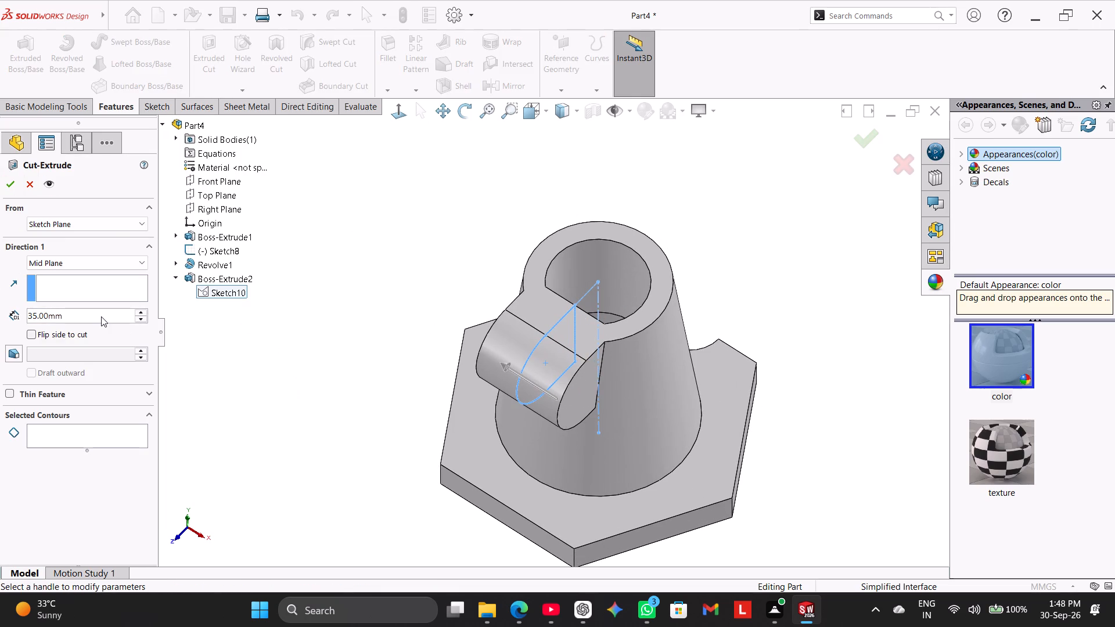
{"action": "double_click", "coordinate": [95, 316]}
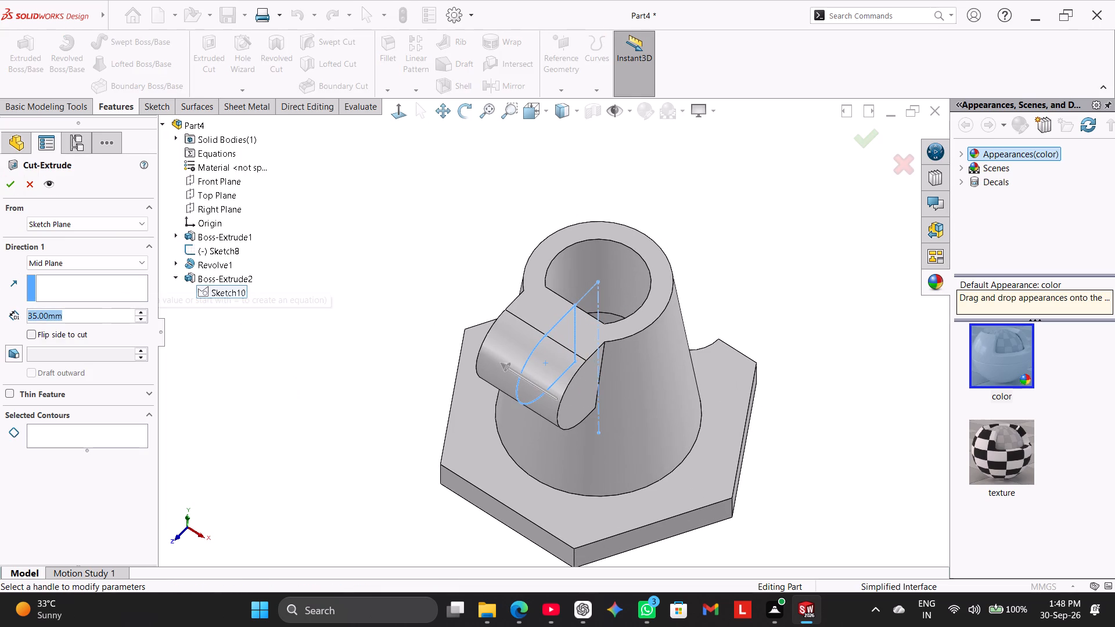
{"action": "key", "text": "4"}
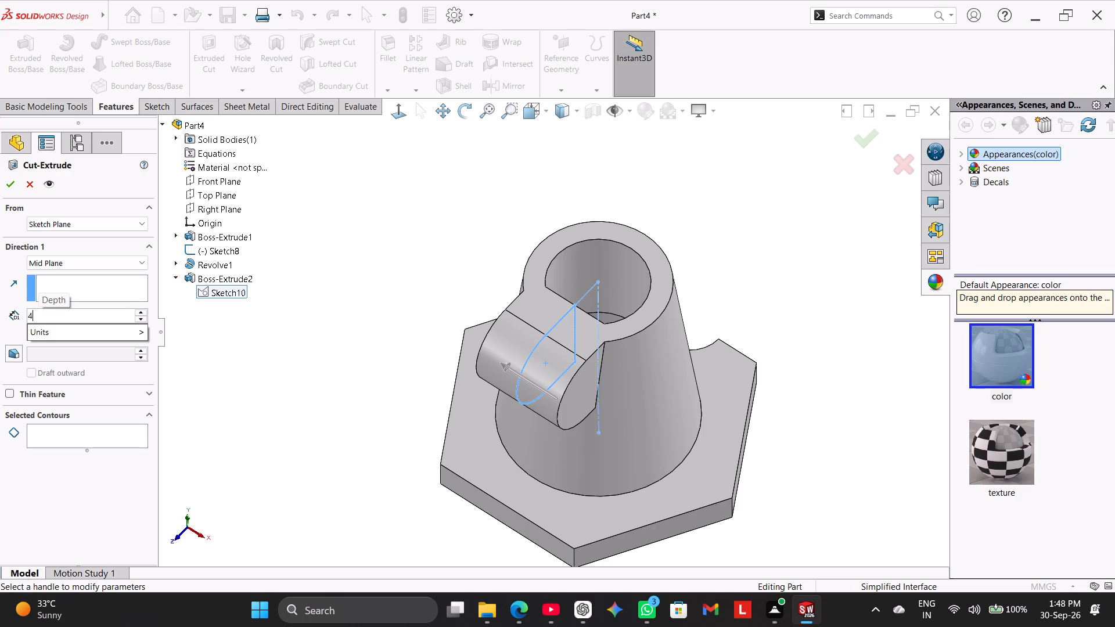
{"action": "type", "text": ".8"}
{"action": "key", "text": "Return"}
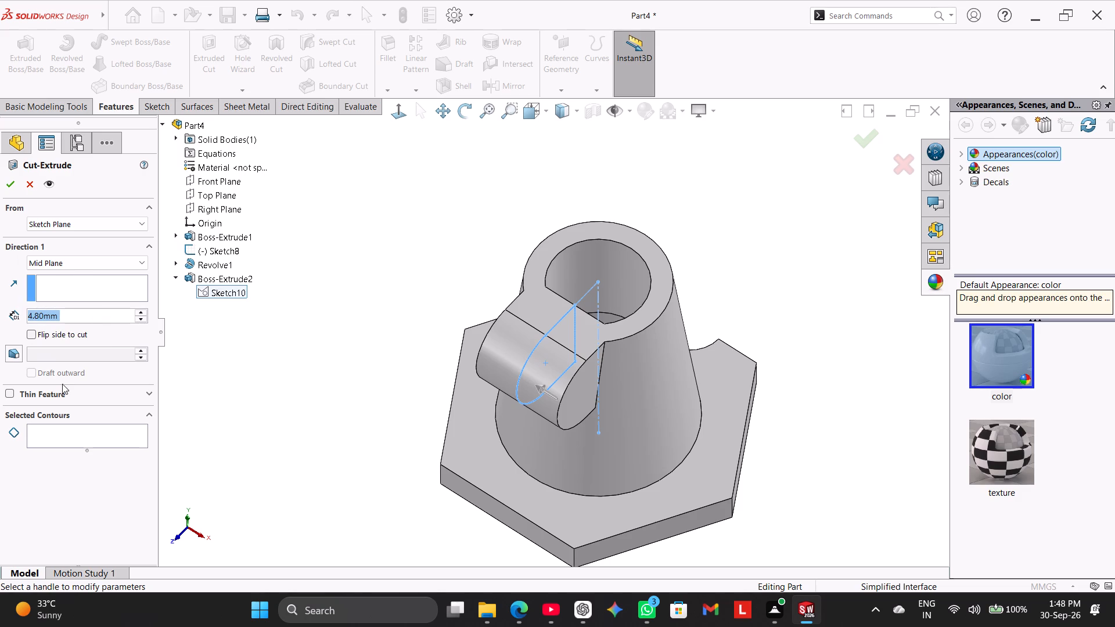
{"action": "left_click", "coordinate": [89, 435]}
{"action": "left_click", "coordinate": [531, 355]}
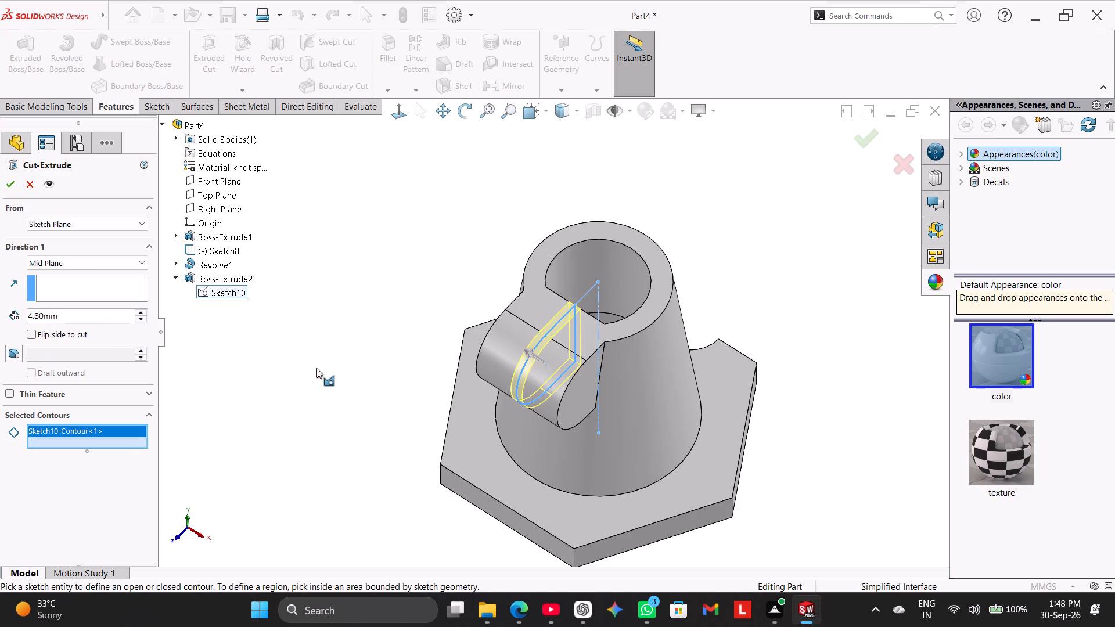
{"action": "left_click", "coordinate": [5, 185]}
{"action": "left_click", "coordinate": [297, 340]}
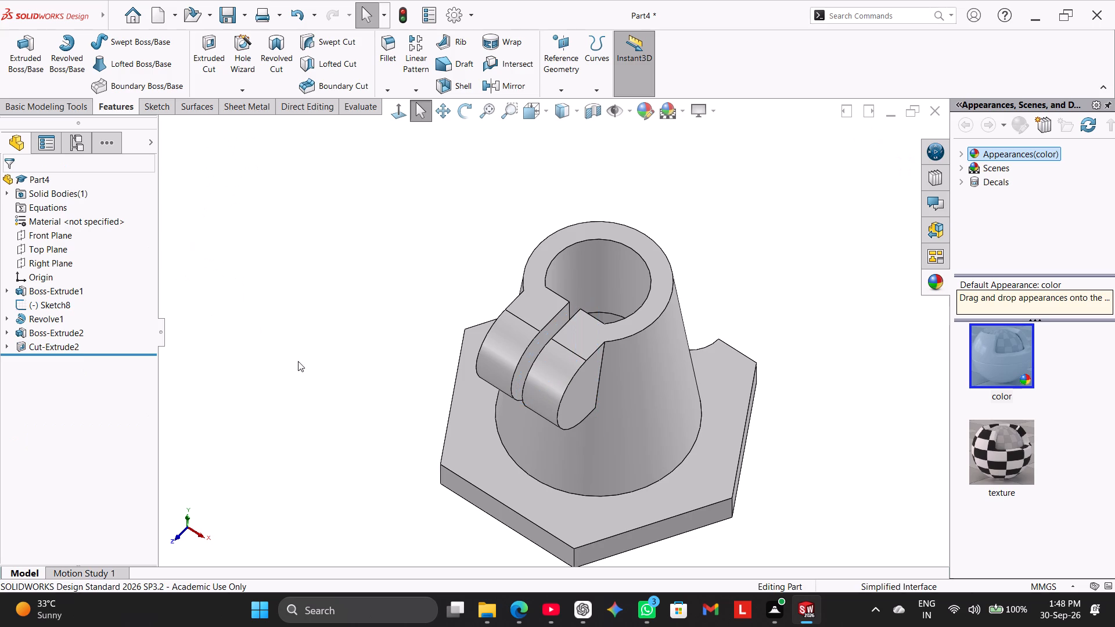
Sketch on the boss's top face, converting the bore's arc edge and extending its open end to close a full circle.
{"action": "right_click_drag", "start_coordinate": [279, 369], "coordinate": [465, 202]}
{"action": "middle_click_drag", "start_coordinate": [355, 289], "coordinate": [303, 419]}
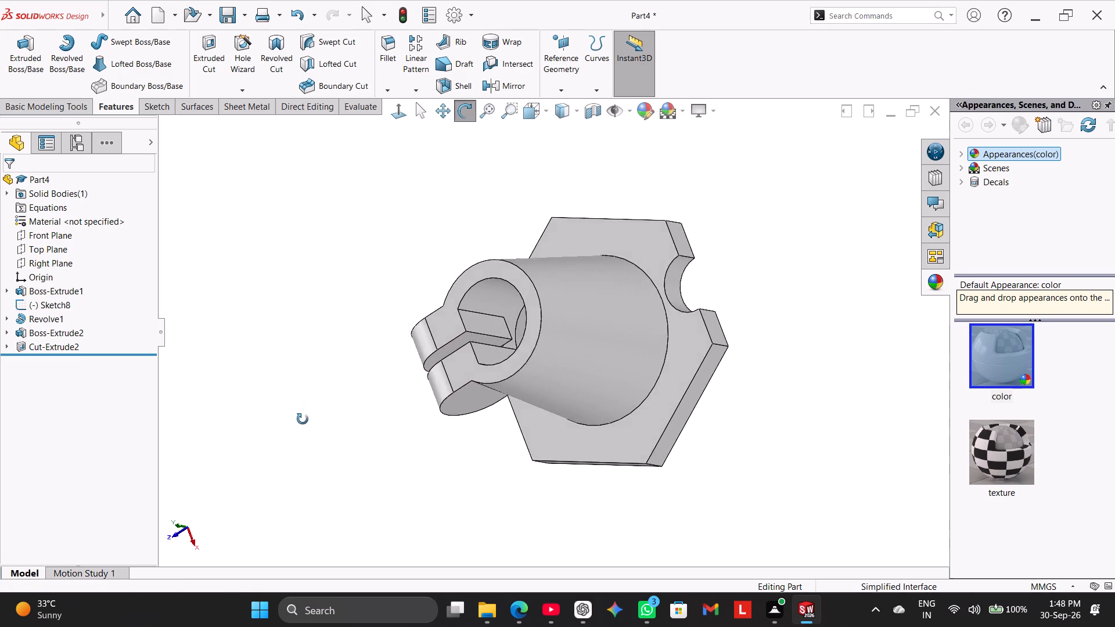
{"action": "middle_click_drag", "start_coordinate": [303, 419], "coordinate": [346, 374]}
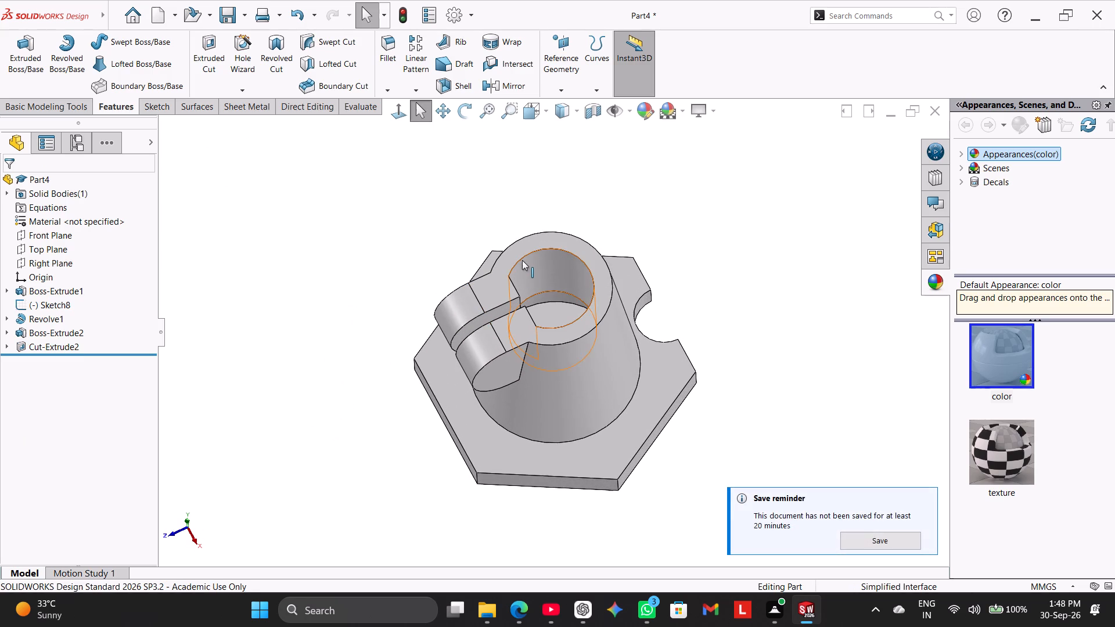
{"action": "right_click", "coordinate": [528, 244]}
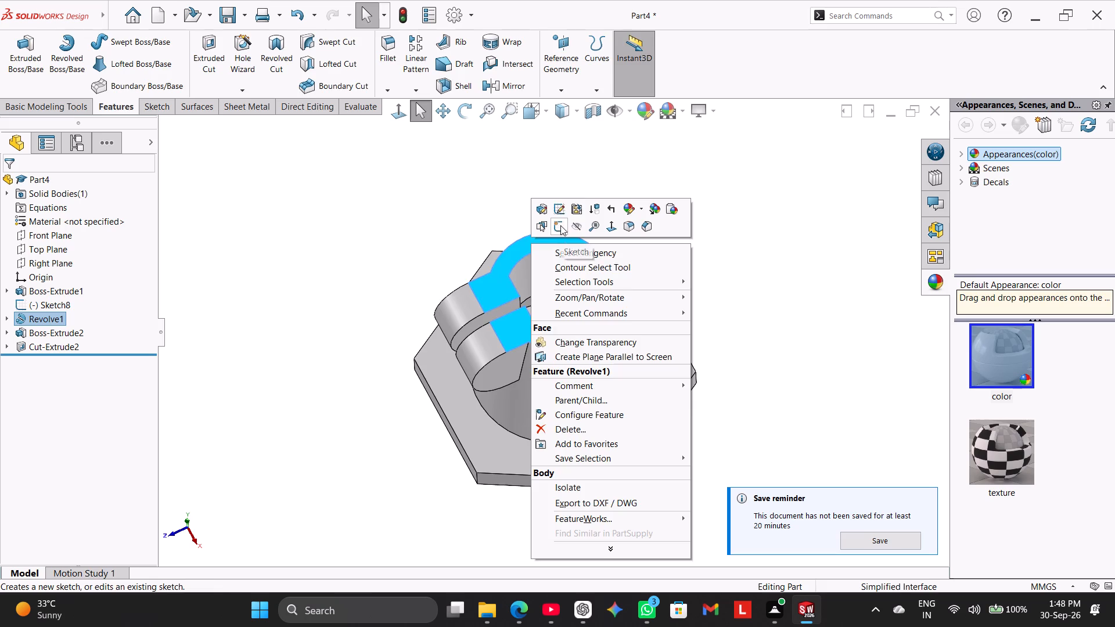
{"action": "left_click", "coordinate": [560, 224]}
{"action": "left_click", "coordinate": [226, 168]}
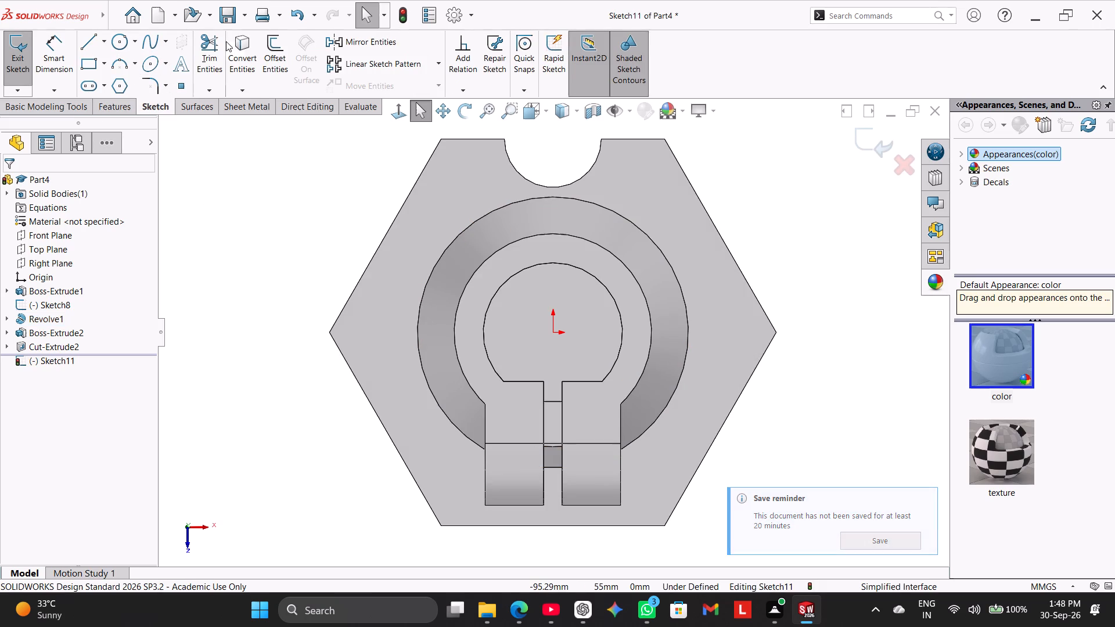
{"action": "left_click", "coordinate": [244, 49]}
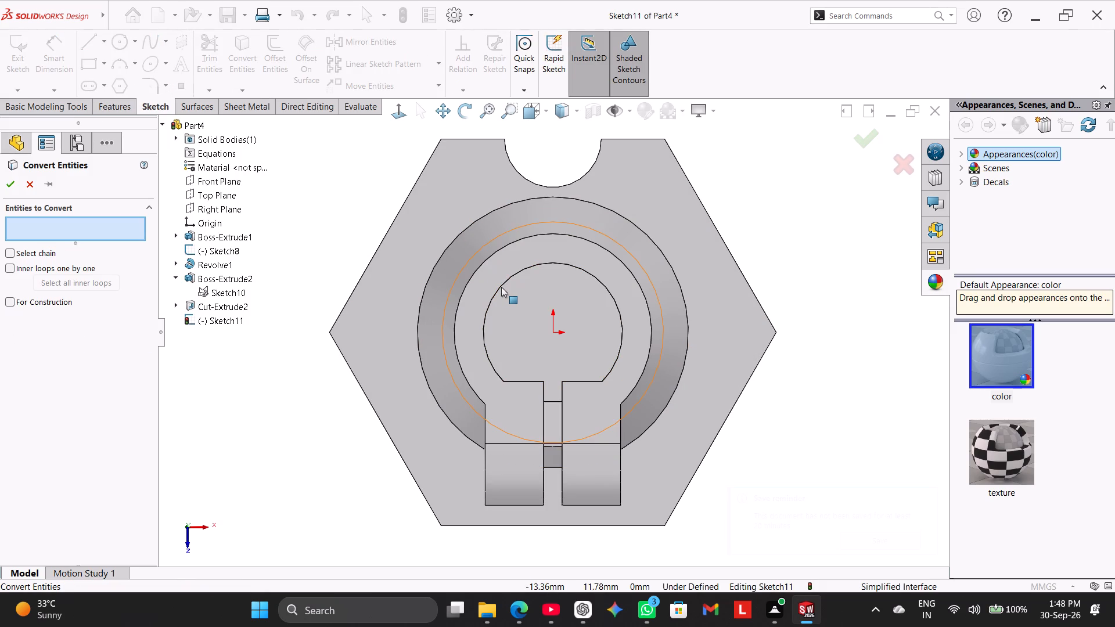
{"action": "left_click", "coordinate": [499, 287]}
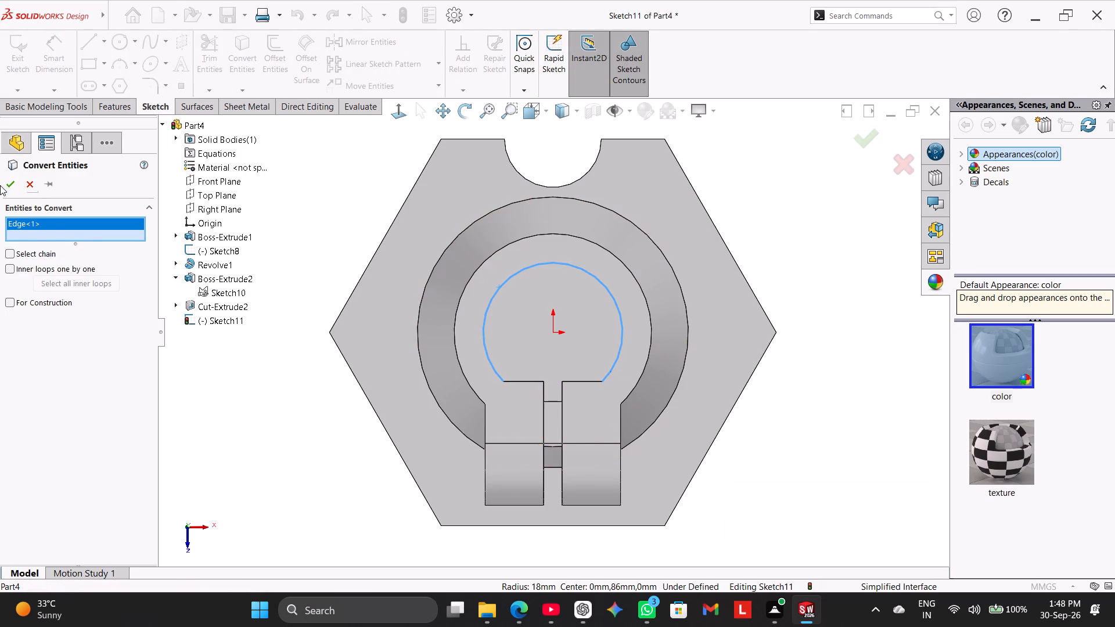
{"action": "left_click", "coordinate": [13, 185]}
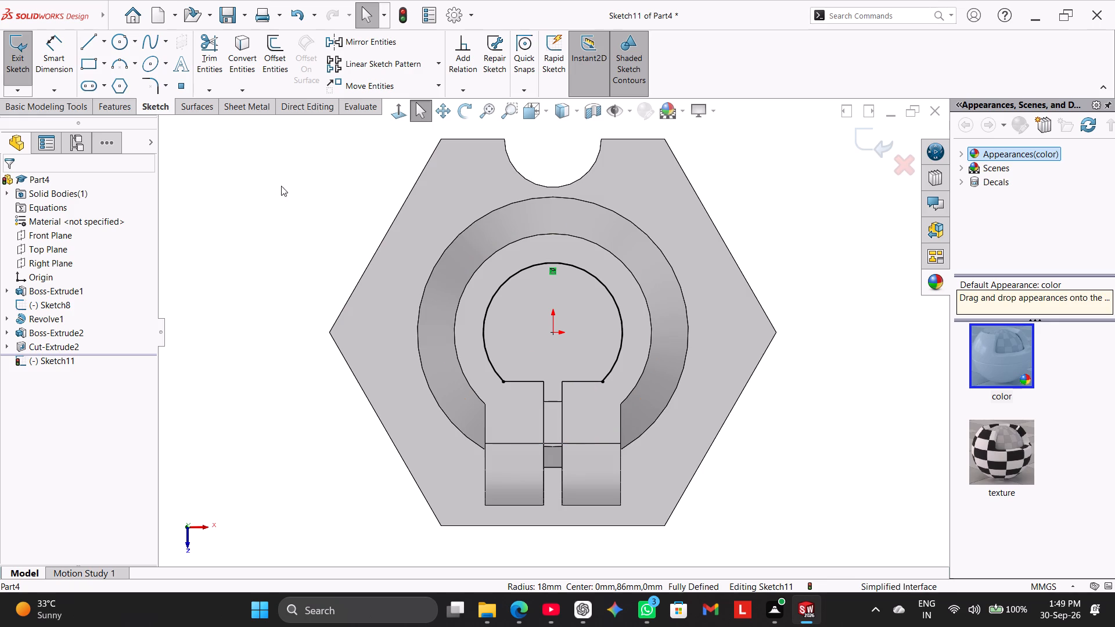
{"action": "left_click_drag", "start_coordinate": [503, 379], "coordinate": [537, 386]}
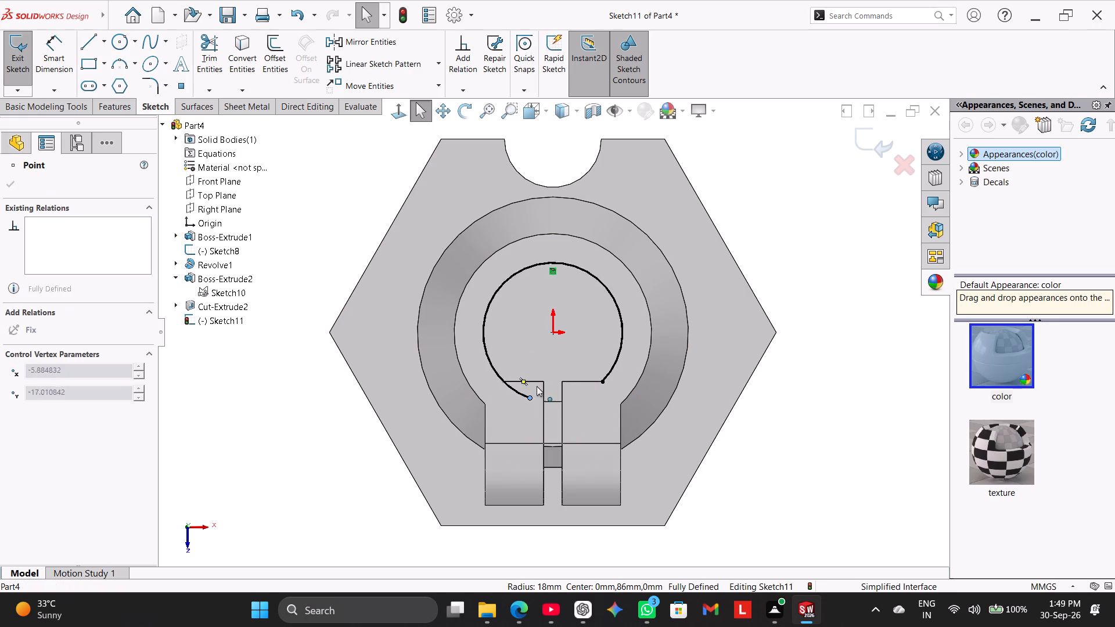
{"action": "left_click_drag", "start_coordinate": [537, 386], "coordinate": [606, 390]}
{"action": "left_click", "coordinate": [268, 417]}
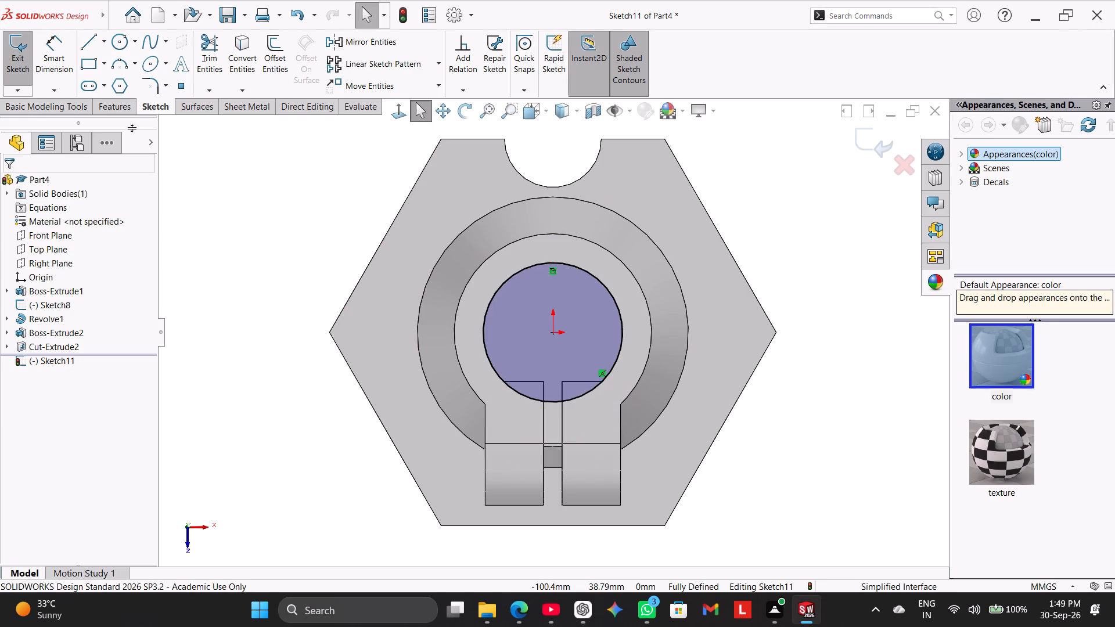
Create an Extruded Cut from the bore circle with the Up To Next end condition, clearing the lug material inside the boss.
{"action": "left_click", "coordinate": [112, 106]}
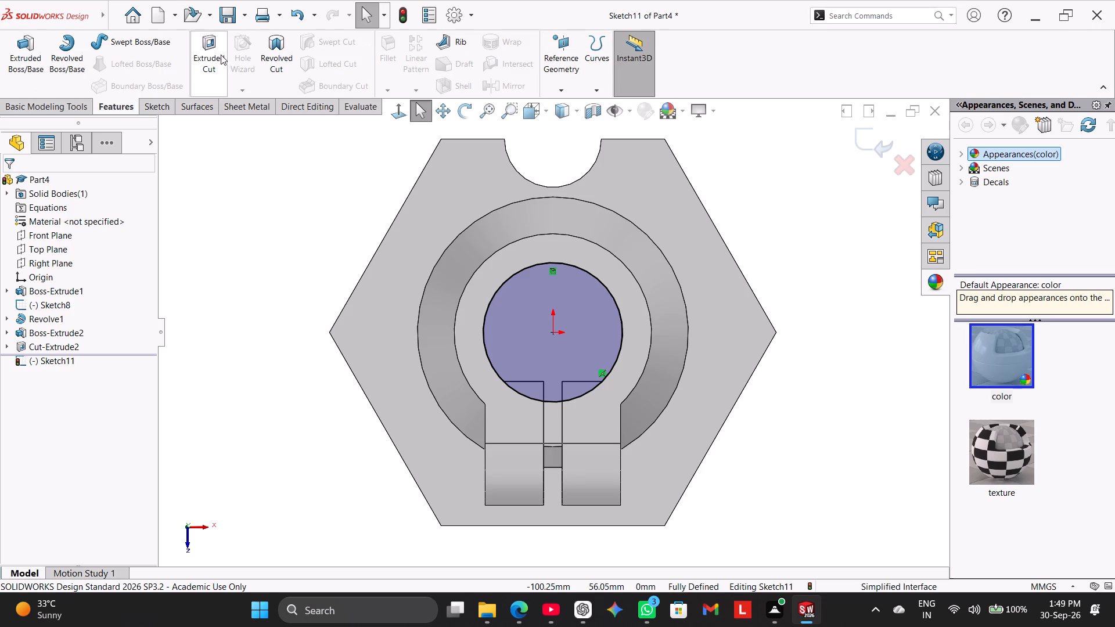
{"action": "left_click", "coordinate": [221, 55]}
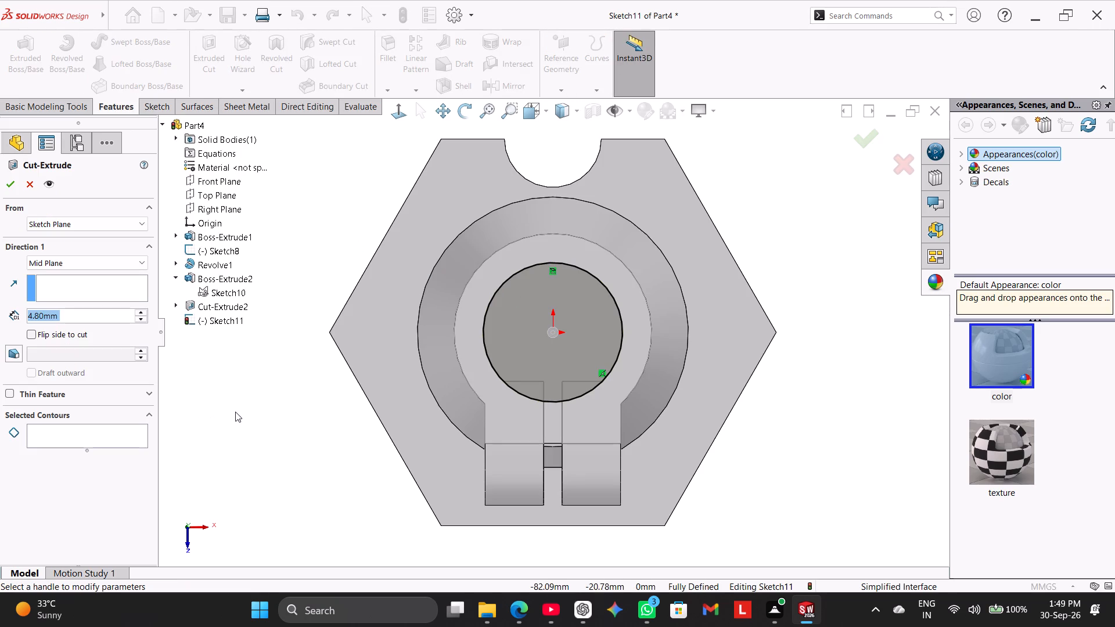
{"action": "middle_click_drag", "start_coordinate": [235, 407], "coordinate": [230, 320]}
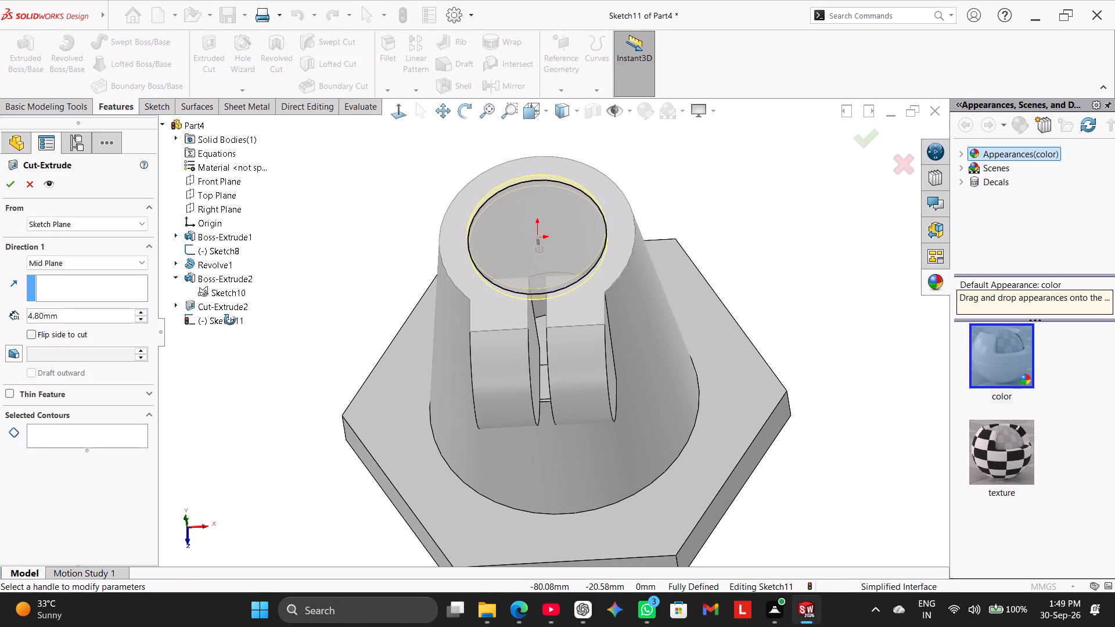
{"action": "middle_click_drag", "start_coordinate": [230, 320], "coordinate": [233, 337]}
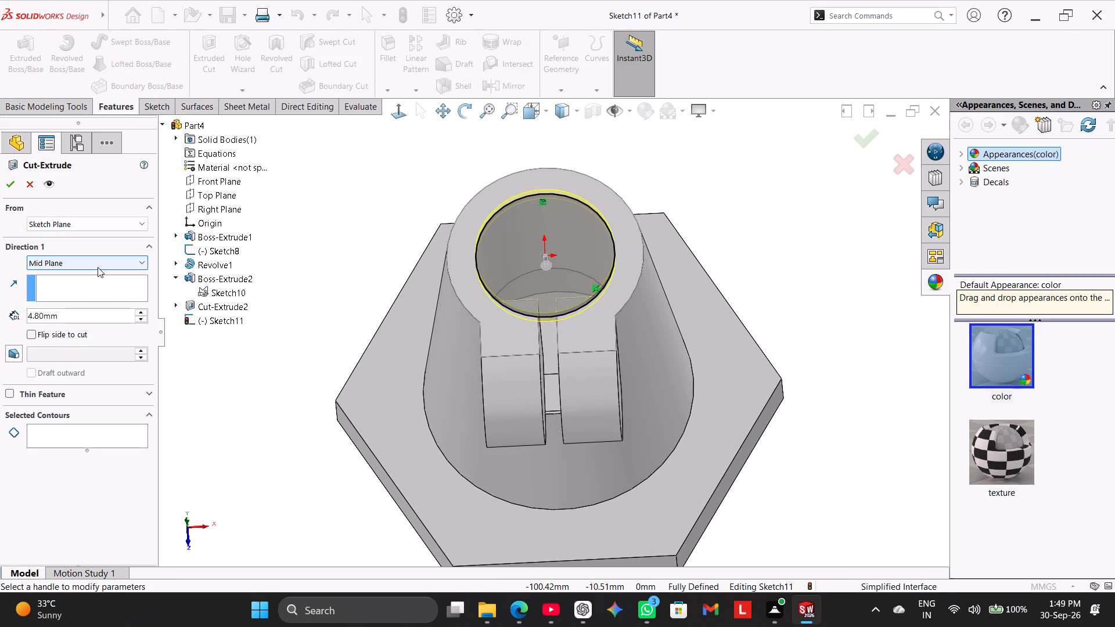
{"action": "left_click", "coordinate": [98, 267]}
{"action": "left_click", "coordinate": [94, 278]}
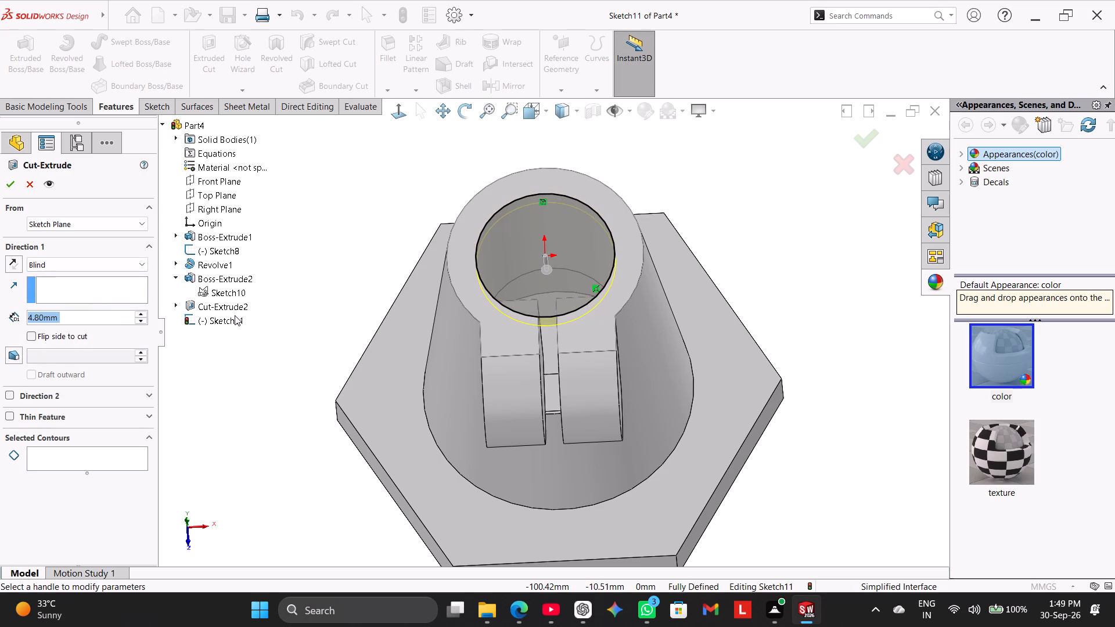
{"action": "middle_click_drag", "start_coordinate": [343, 320], "coordinate": [313, 241]}
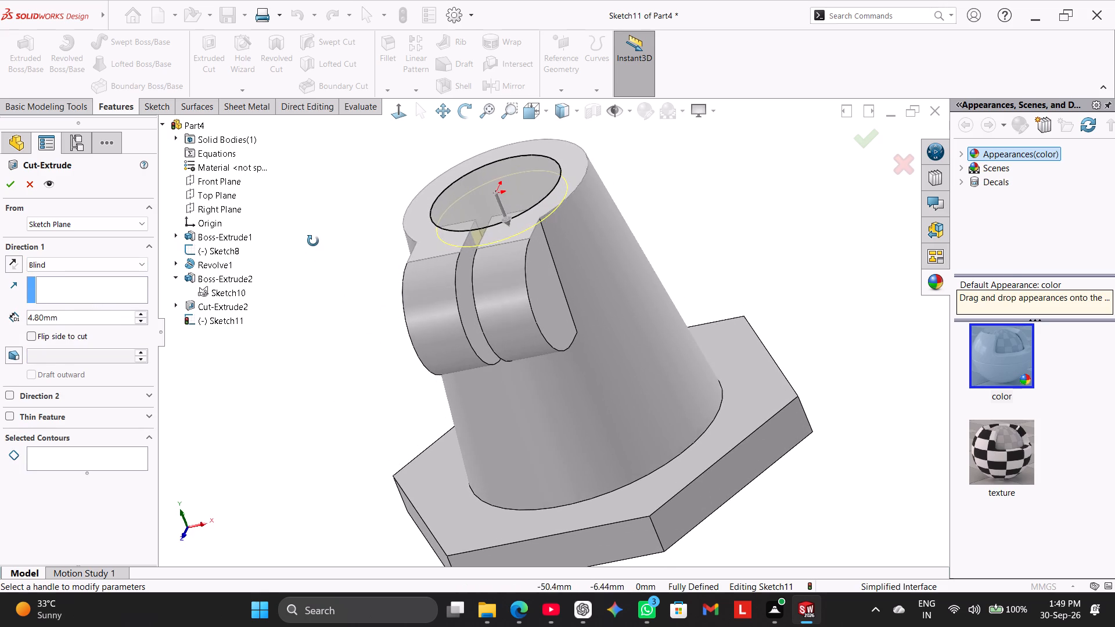
{"action": "middle_click_drag", "start_coordinate": [313, 241], "coordinate": [285, 438]}
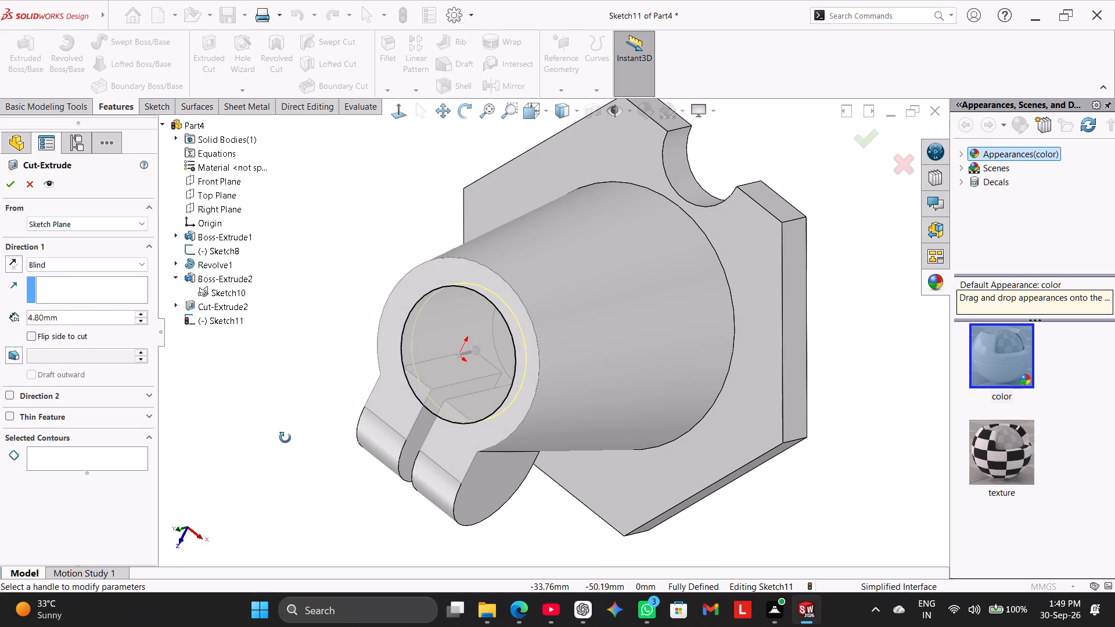
{"action": "middle_click_drag", "start_coordinate": [285, 438], "coordinate": [289, 438]}
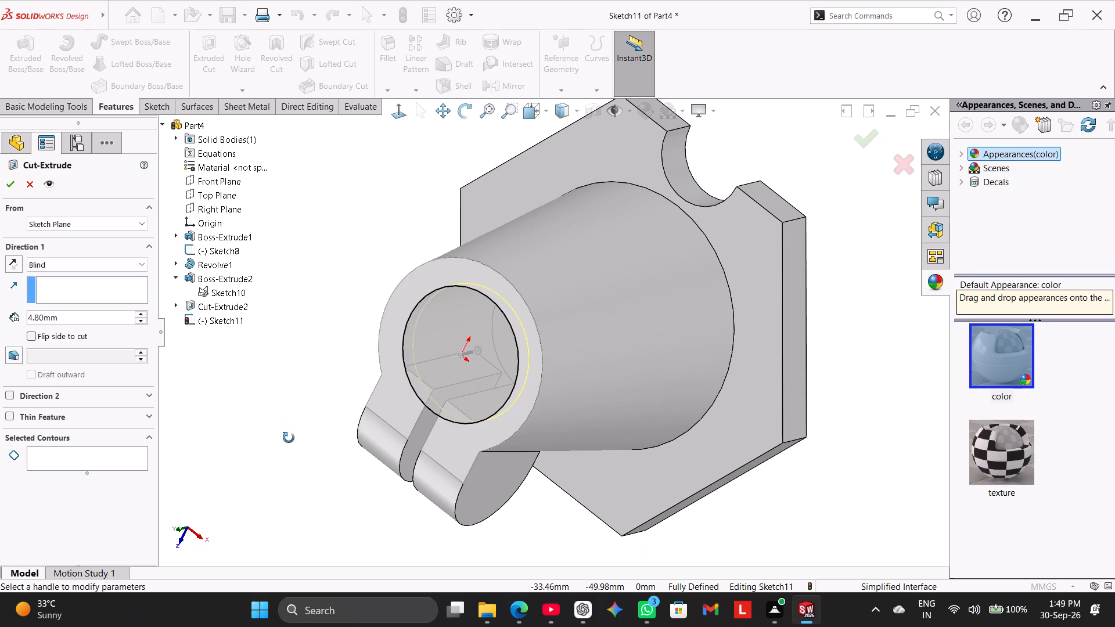
{"action": "middle_click_drag", "start_coordinate": [289, 438], "coordinate": [310, 347]}
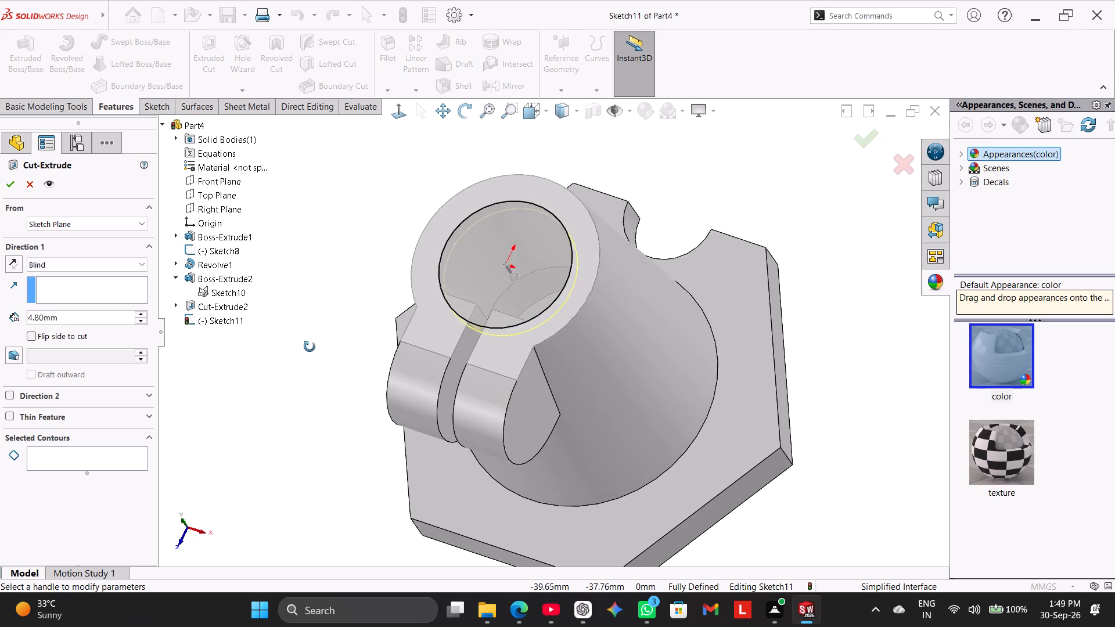
{"action": "middle_click_drag", "start_coordinate": [310, 347], "coordinate": [297, 243]}
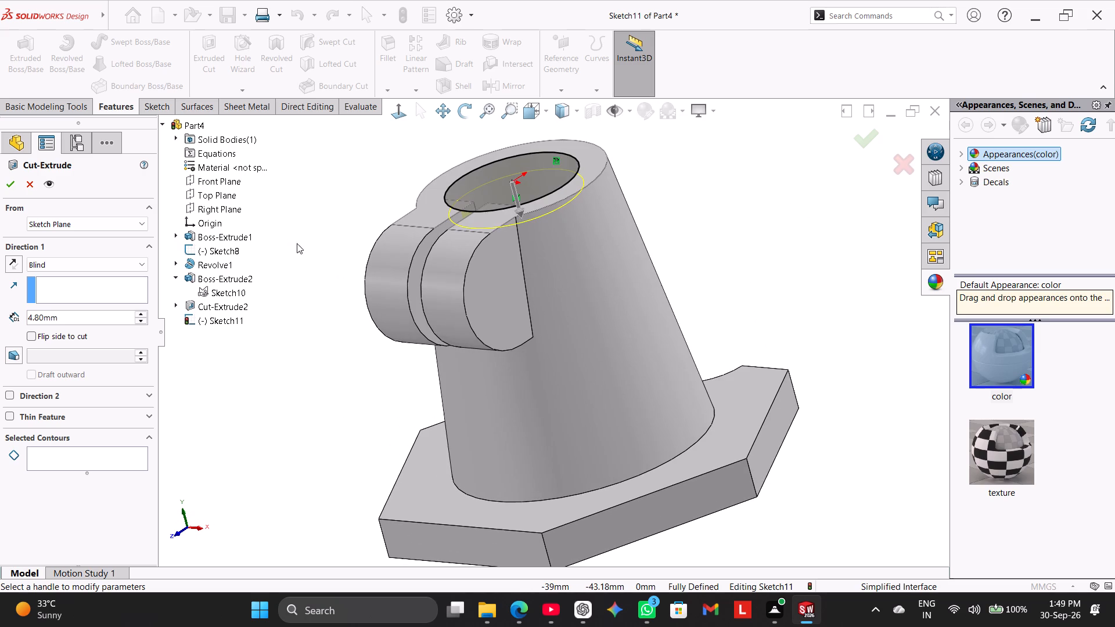
{"action": "left_click", "coordinate": [98, 261]}
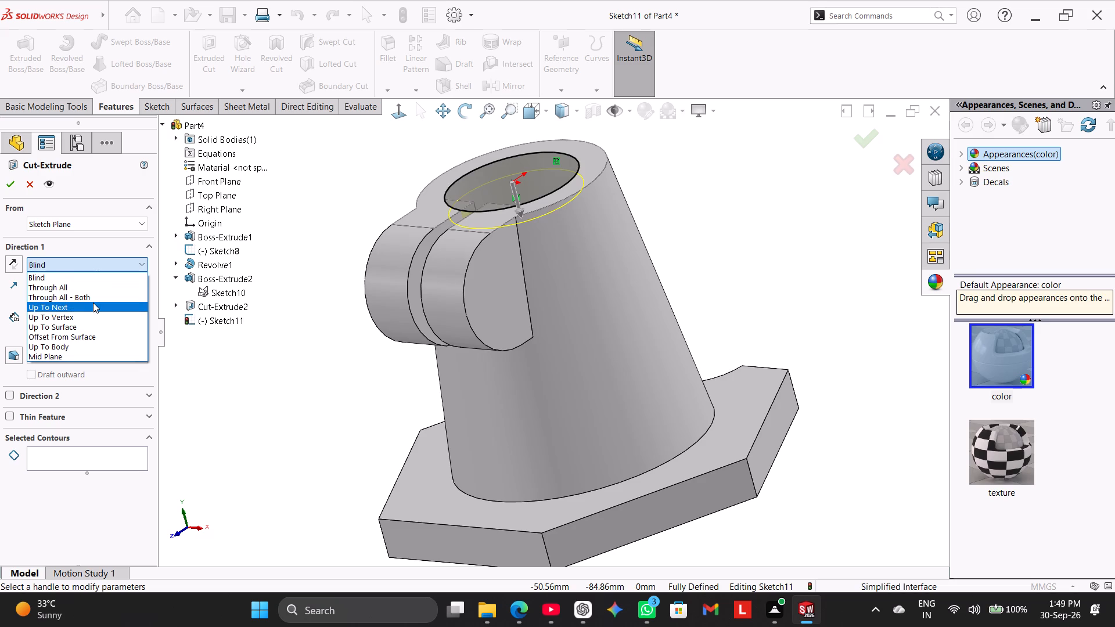
{"action": "left_click", "coordinate": [93, 304]}
{"action": "middle_click_drag", "start_coordinate": [184, 361], "coordinate": [204, 398]}
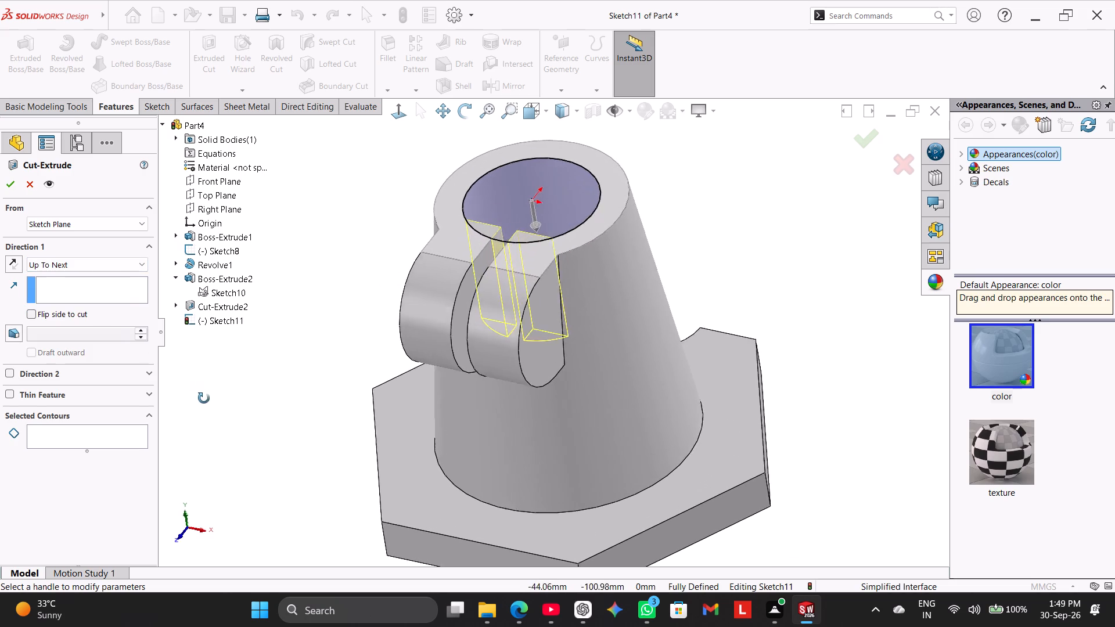
{"action": "middle_click_drag", "start_coordinate": [204, 398], "coordinate": [197, 540]}
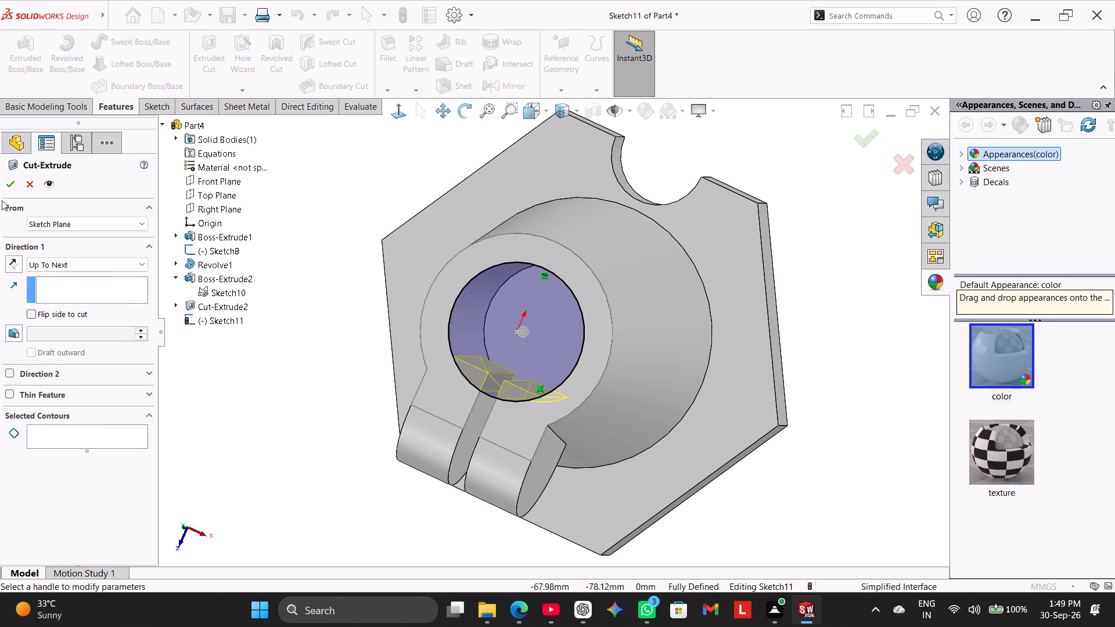
{"action": "left_click", "coordinate": [8, 192]}
{"action": "left_click", "coordinate": [166, 323]}
{"action": "middle_click_drag", "start_coordinate": [226, 368], "coordinate": [254, 394]}
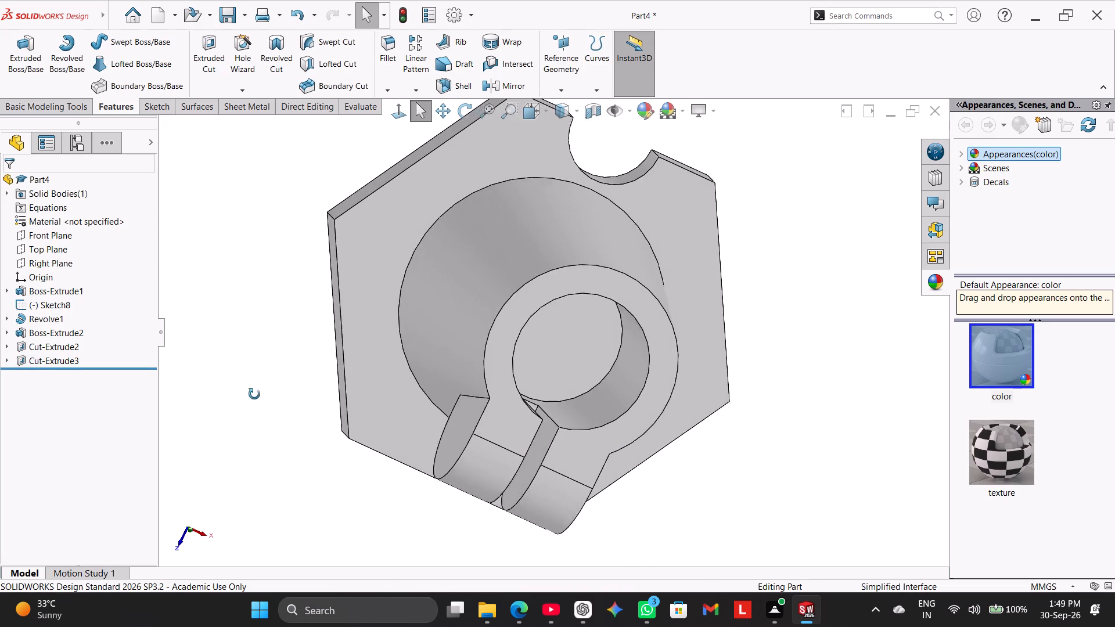
Examine the slotted lug, the cleared bore and the notched hexagonal plate from several sides, finishing in the isometric view.
{"action": "middle_click_drag", "start_coordinate": [254, 394], "coordinate": [222, 449]}
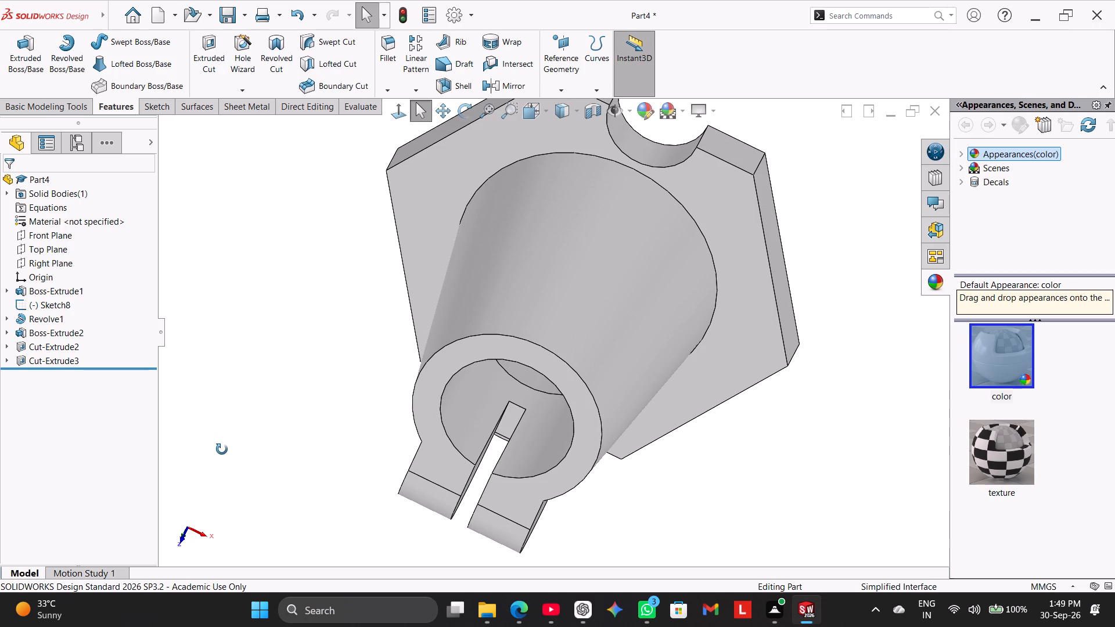
{"action": "middle_click_drag", "start_coordinate": [222, 449], "coordinate": [240, 152]}
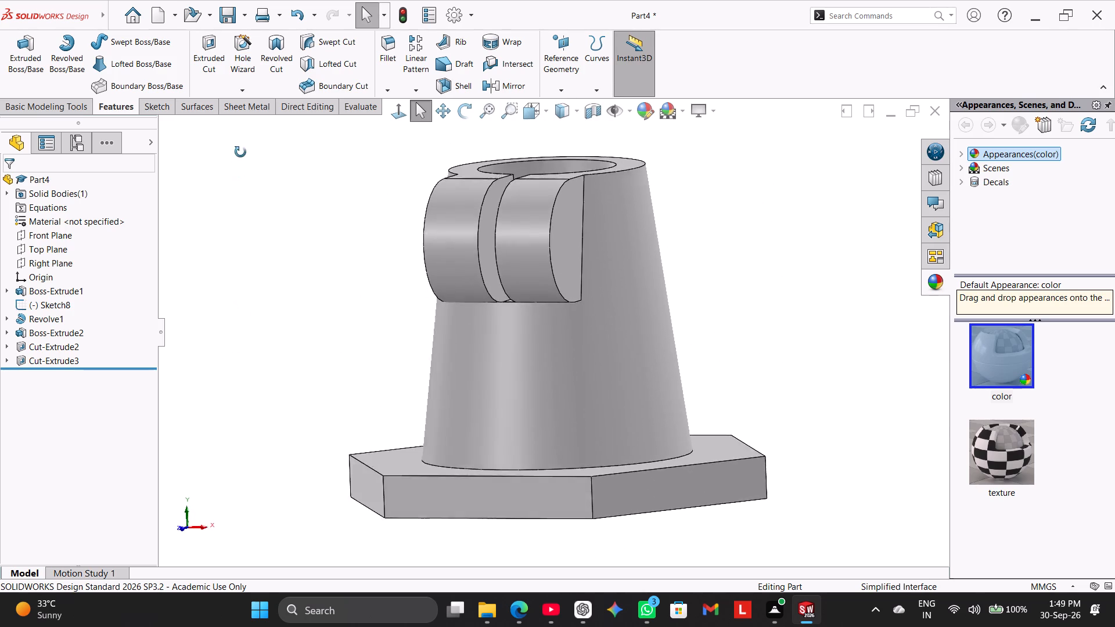
{"action": "middle_click_drag", "start_coordinate": [240, 152], "coordinate": [98, 333]}
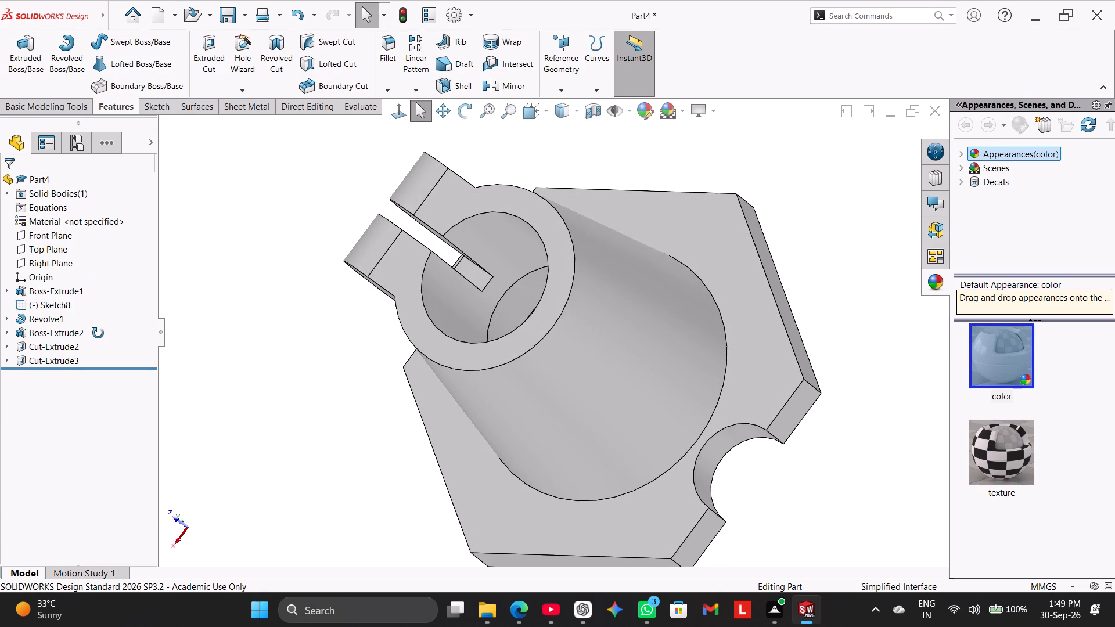
{"action": "middle_click_drag", "start_coordinate": [98, 333], "coordinate": [136, 315]}
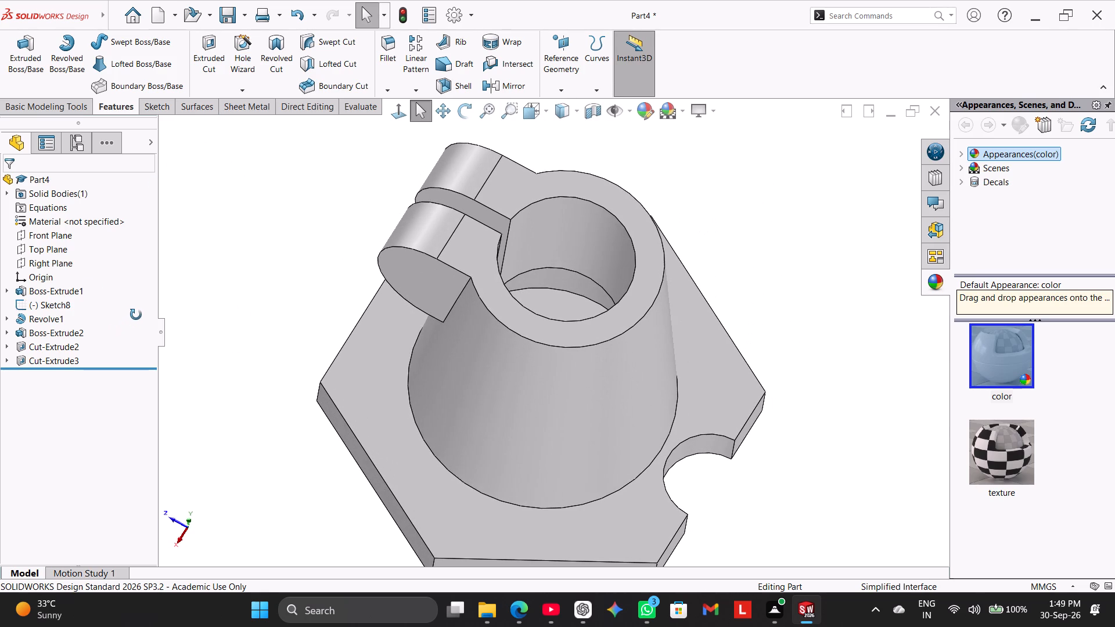
{"action": "middle_click_drag", "start_coordinate": [136, 315], "coordinate": [145, 319]}
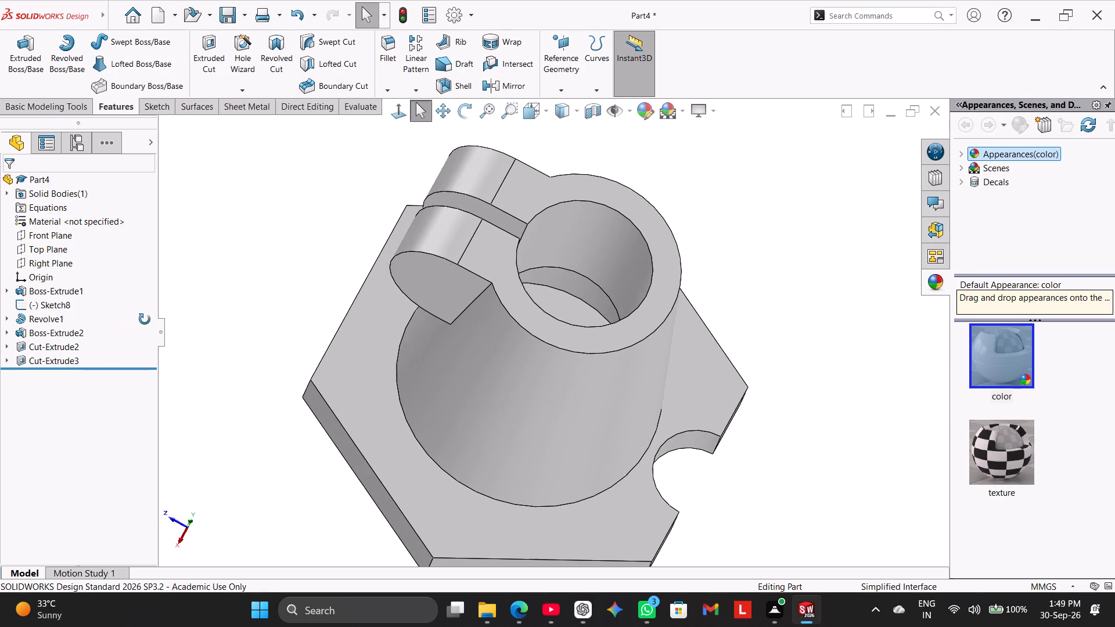
{"action": "middle_click_drag", "start_coordinate": [145, 319], "coordinate": [135, 291]}
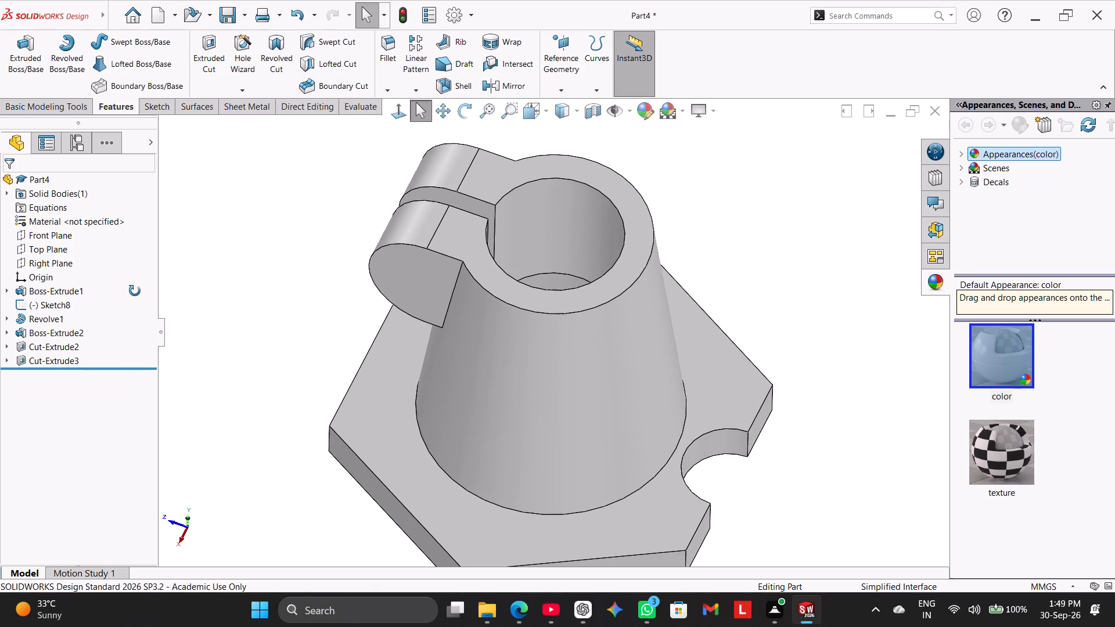
{"action": "middle_click_drag", "start_coordinate": [135, 291], "coordinate": [135, 290]}
{"action": "right_click_drag", "start_coordinate": [188, 340], "coordinate": [282, 265]}
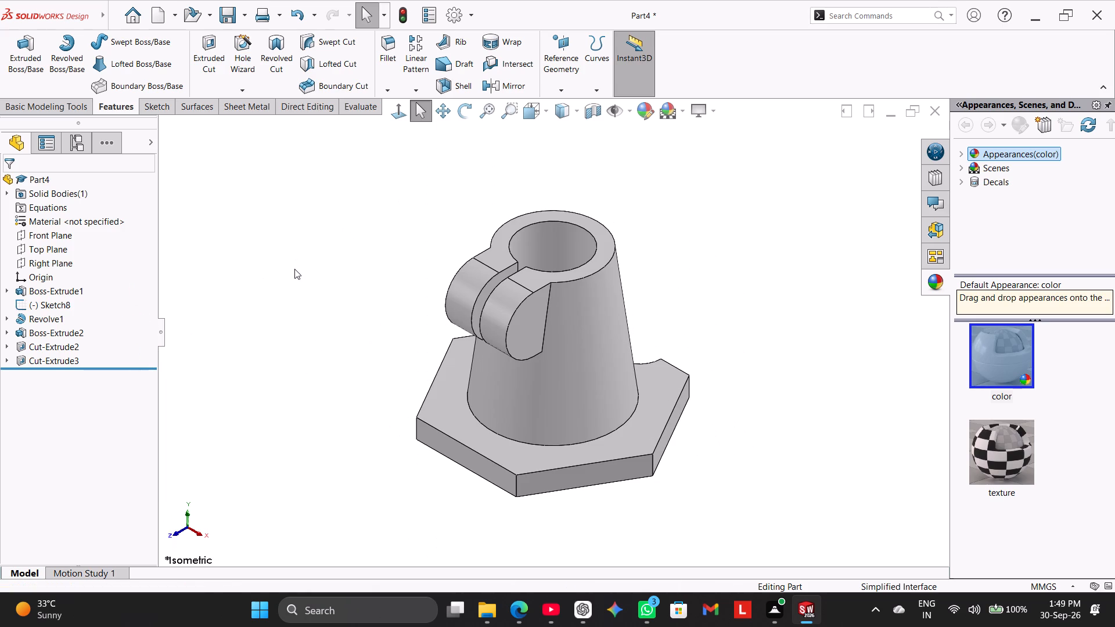
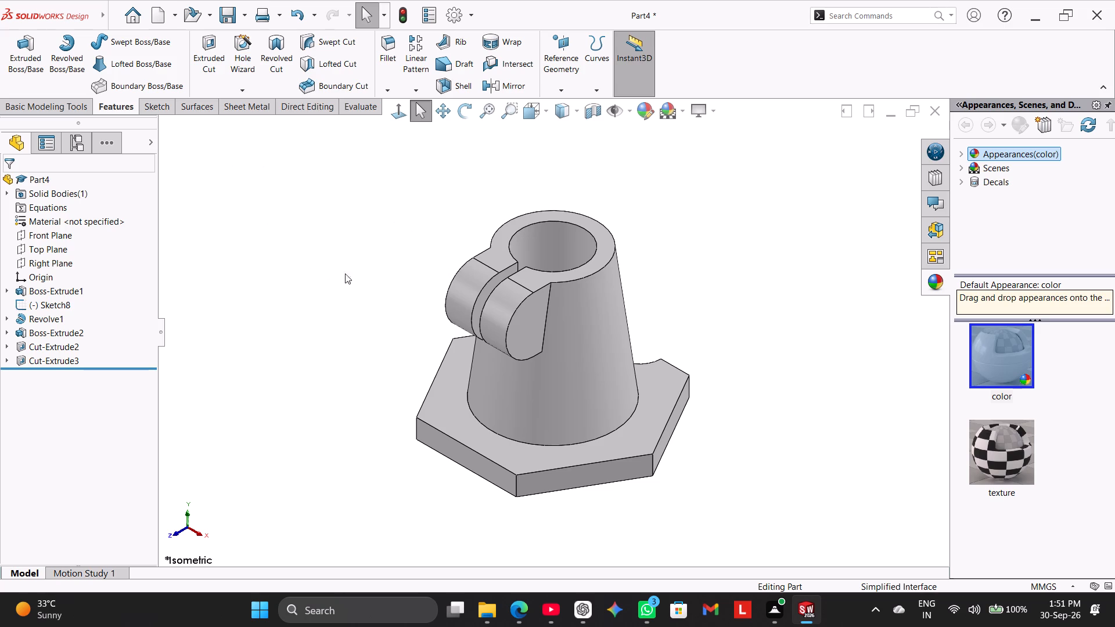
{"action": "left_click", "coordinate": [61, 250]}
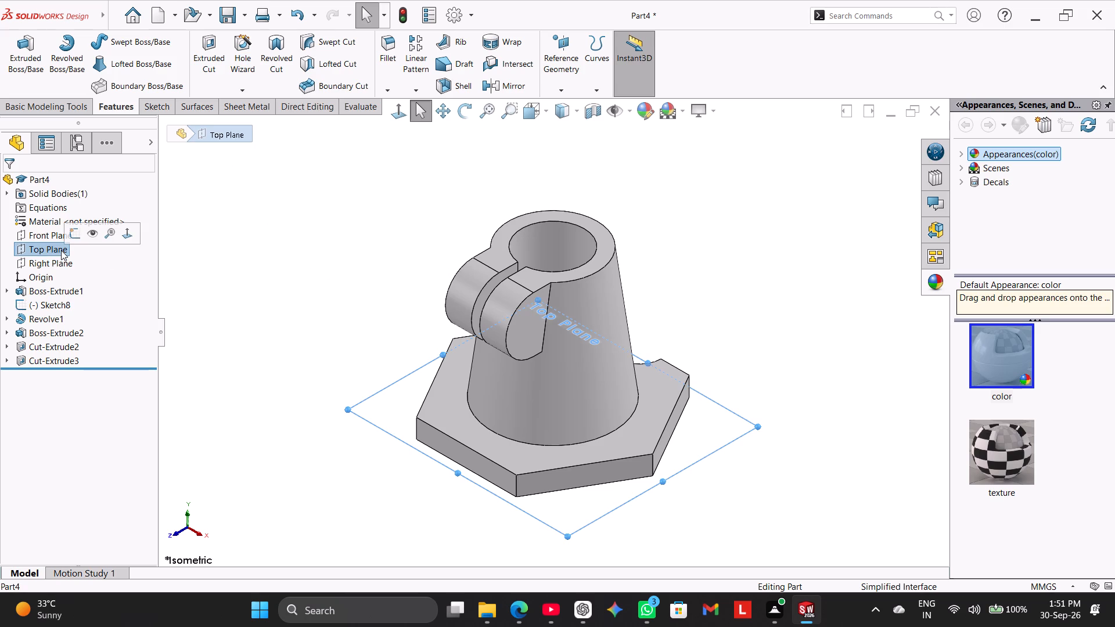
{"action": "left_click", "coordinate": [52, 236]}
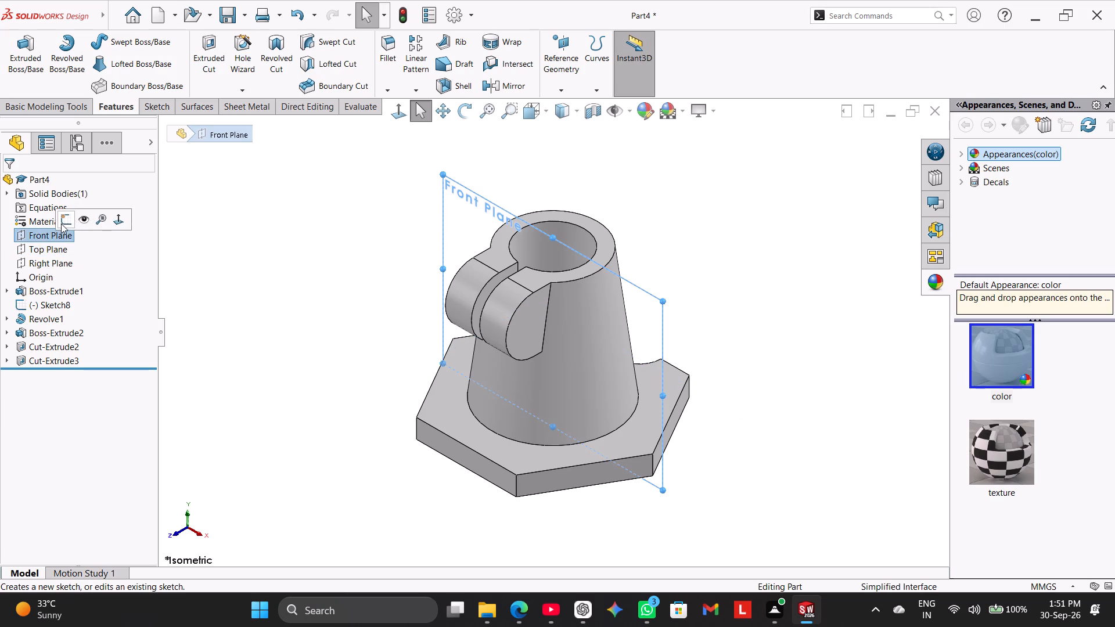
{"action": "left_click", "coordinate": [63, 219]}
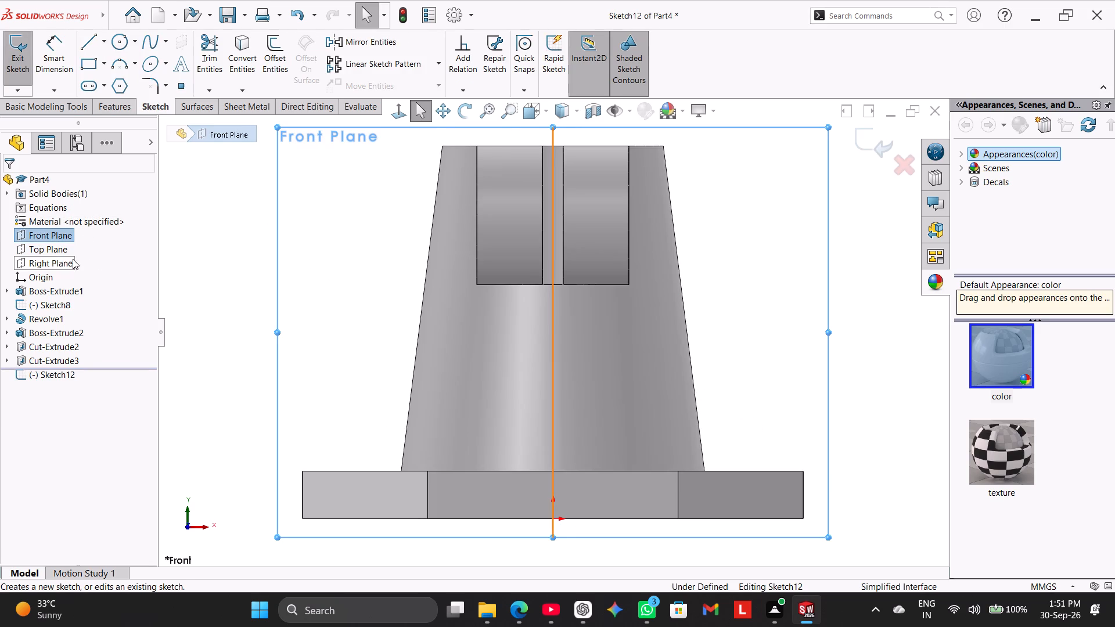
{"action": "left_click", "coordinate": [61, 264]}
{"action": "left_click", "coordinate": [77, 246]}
Start a new sketch on the Right Plane.
{"action": "left_click", "coordinate": [70, 257]}
{"action": "left_click", "coordinate": [77, 244]}
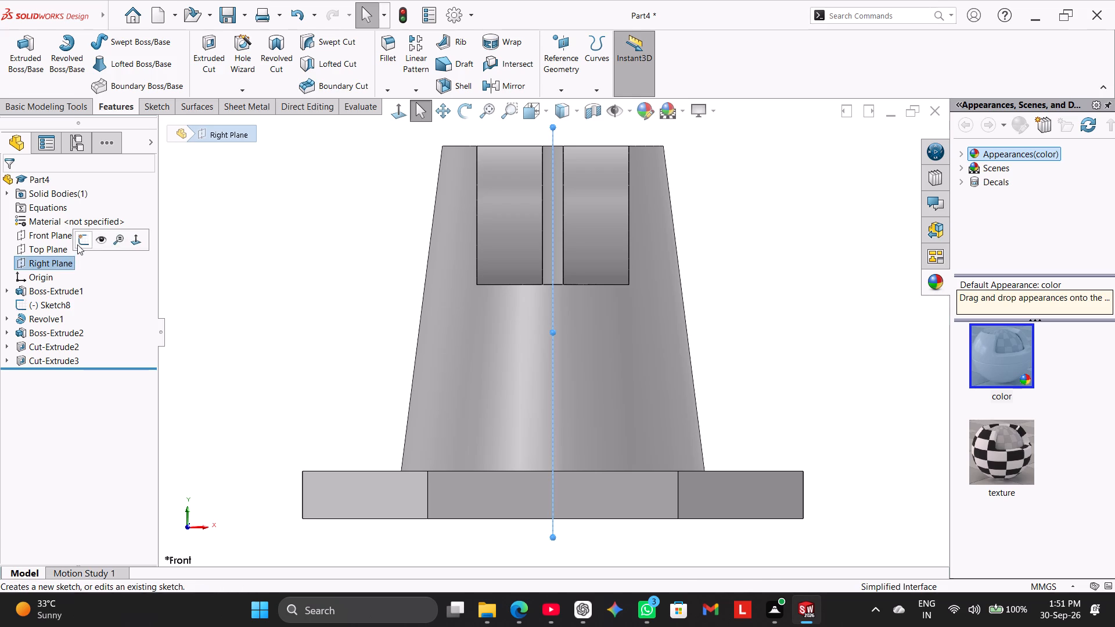
{"action": "left_click", "coordinate": [199, 316]}
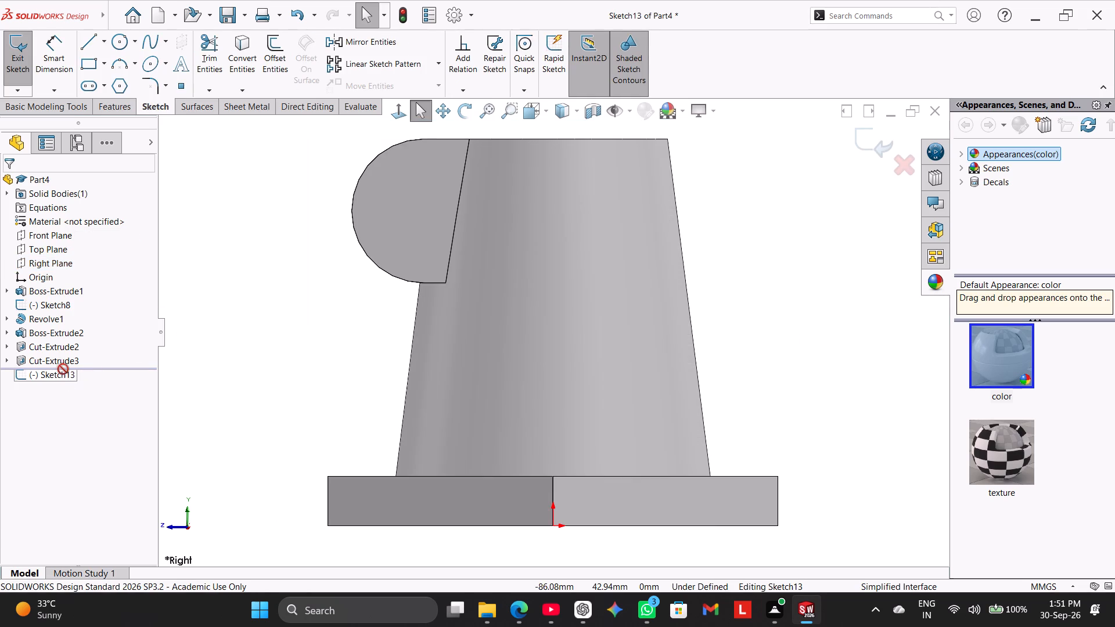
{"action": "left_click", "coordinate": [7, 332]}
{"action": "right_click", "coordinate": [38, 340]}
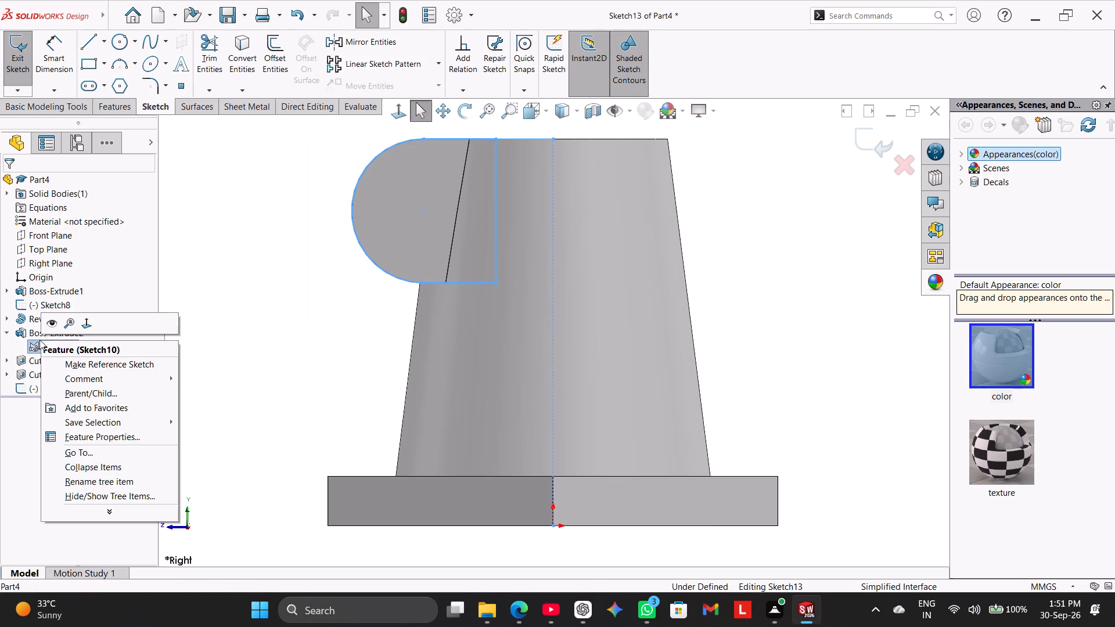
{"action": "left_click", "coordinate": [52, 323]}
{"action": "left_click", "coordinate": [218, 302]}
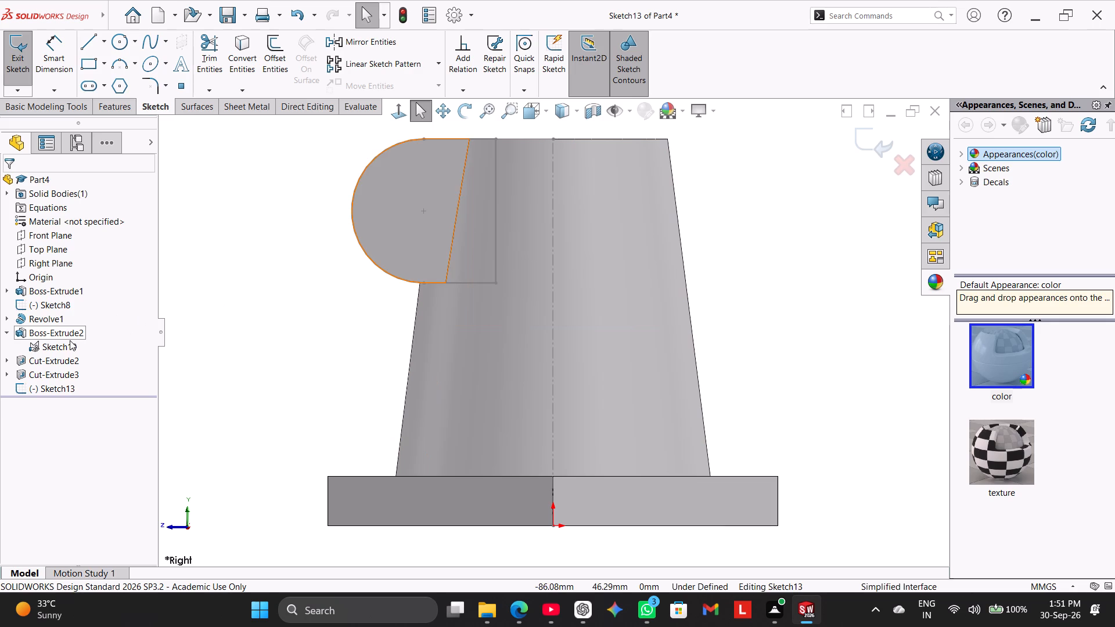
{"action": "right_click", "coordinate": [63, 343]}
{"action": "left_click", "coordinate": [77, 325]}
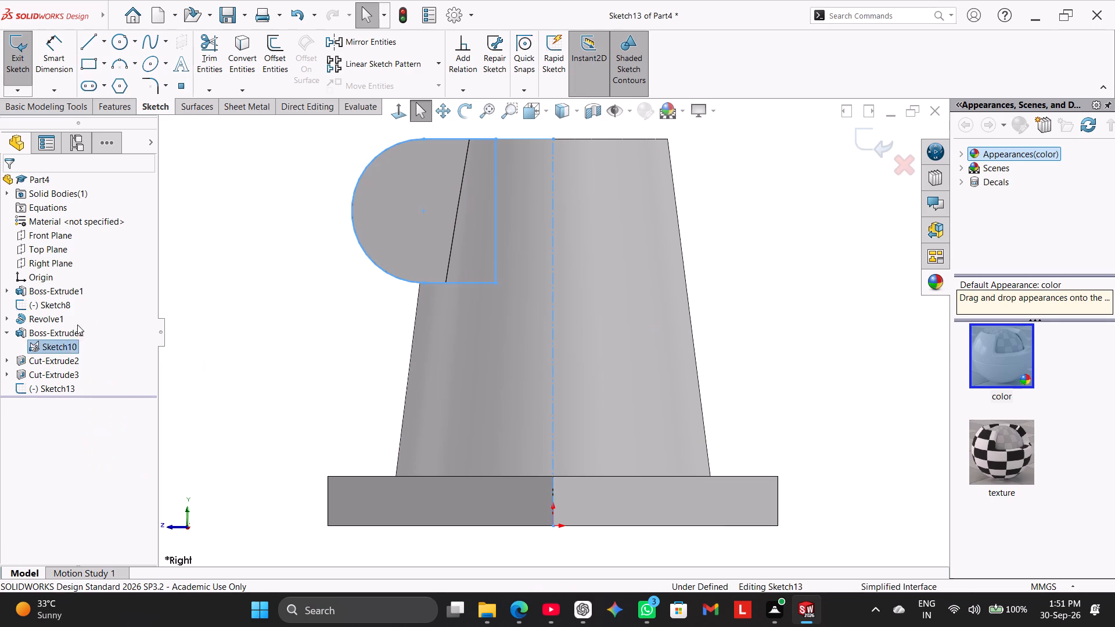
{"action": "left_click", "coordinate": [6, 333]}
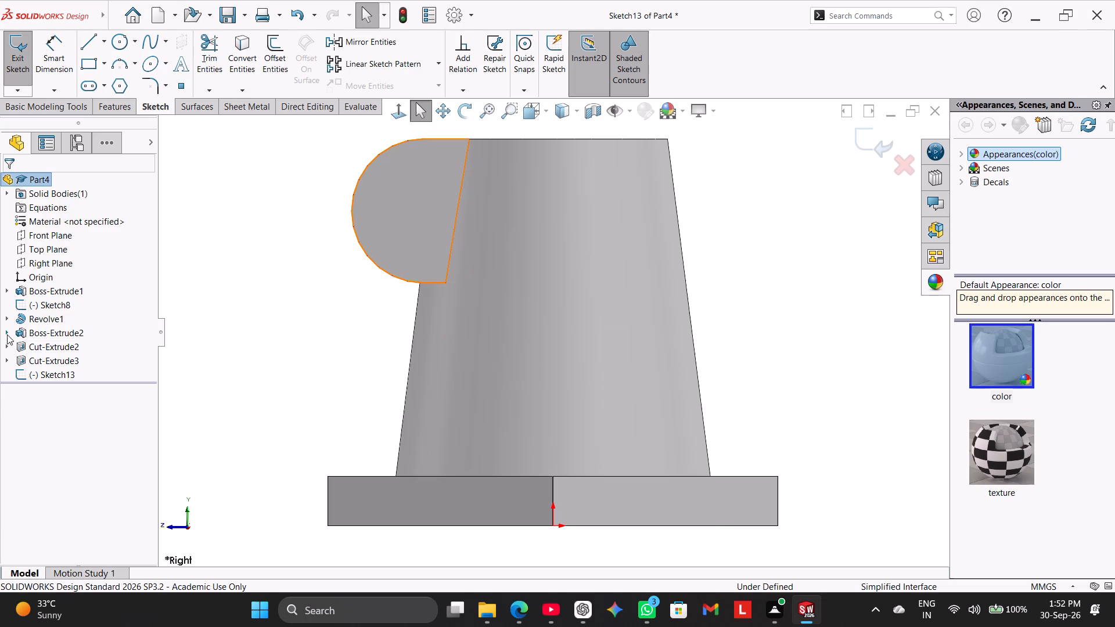
Show Sketch10, the lug's profile sketch under Boss-Extrude2, as a reference for the open Right Plane sketch.
{"action": "left_click", "coordinate": [7, 334]}
{"action": "left_click", "coordinate": [28, 343]}
{"action": "left_click", "coordinate": [41, 342]}
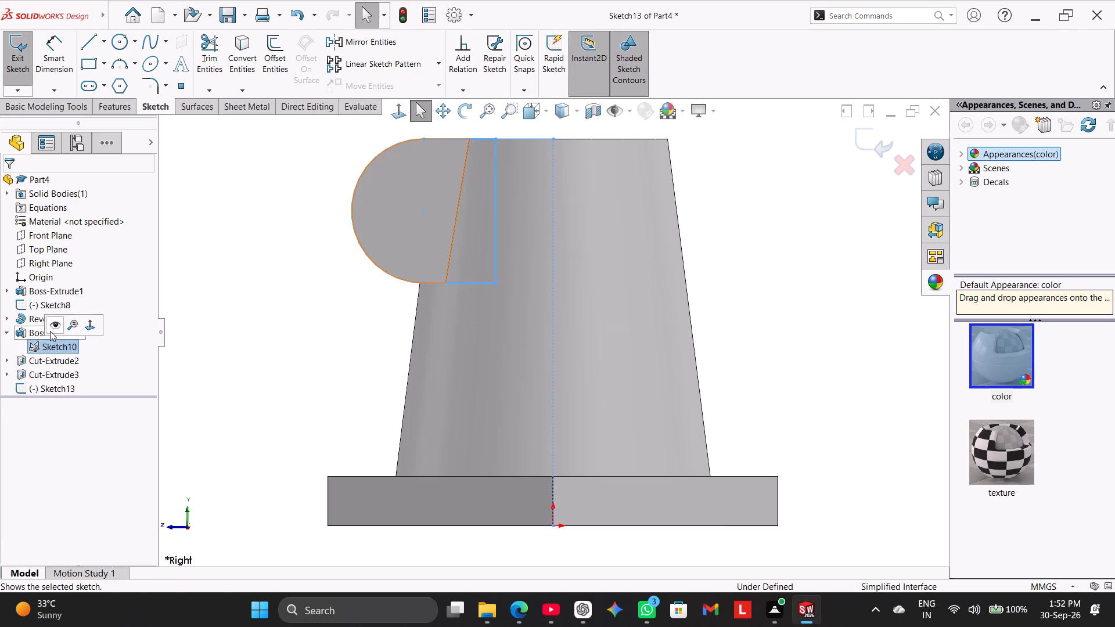
{"action": "left_click", "coordinate": [52, 327]}
{"action": "left_click", "coordinate": [190, 326]}
{"action": "middle_click_drag", "start_coordinate": [247, 281], "coordinate": [250, 313]}
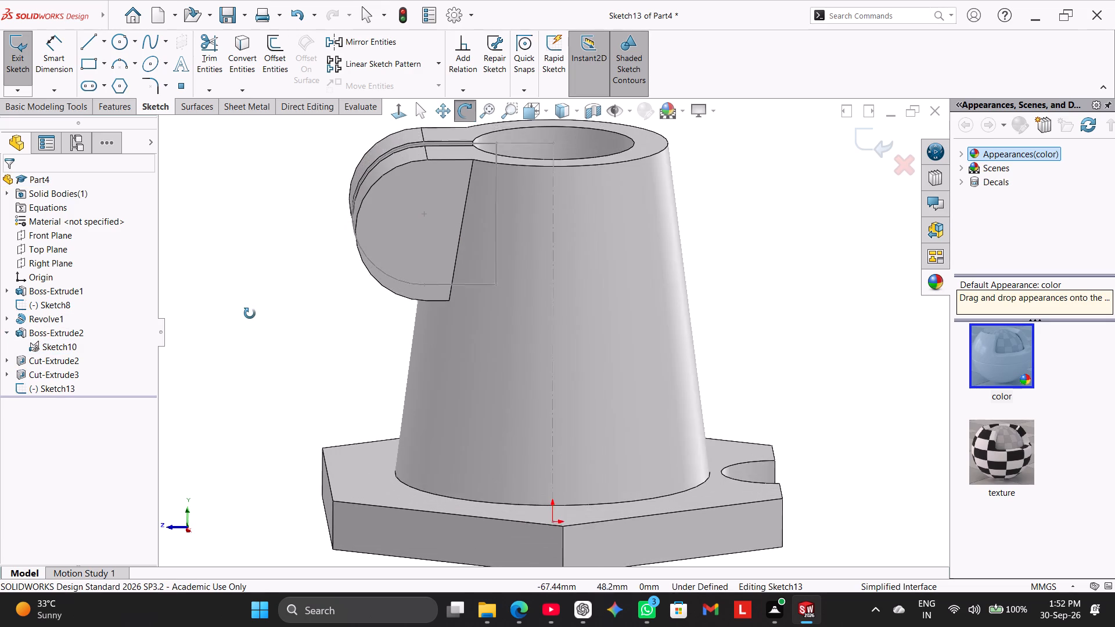
{"action": "middle_click_drag", "start_coordinate": [250, 313], "coordinate": [251, 269]}
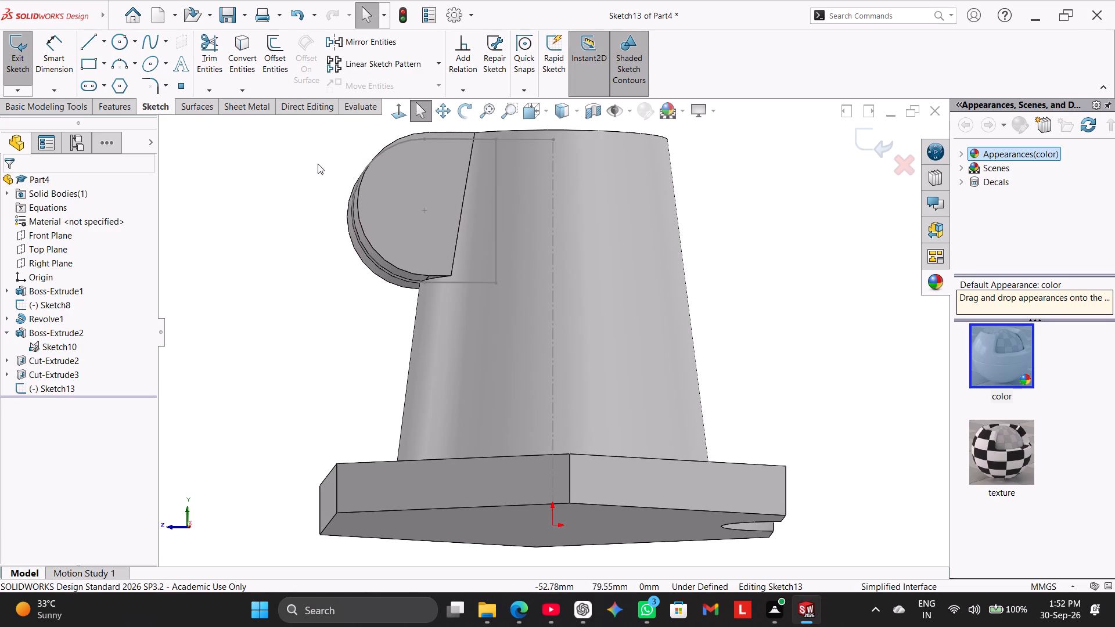
{"action": "left_click", "coordinate": [395, 114]}
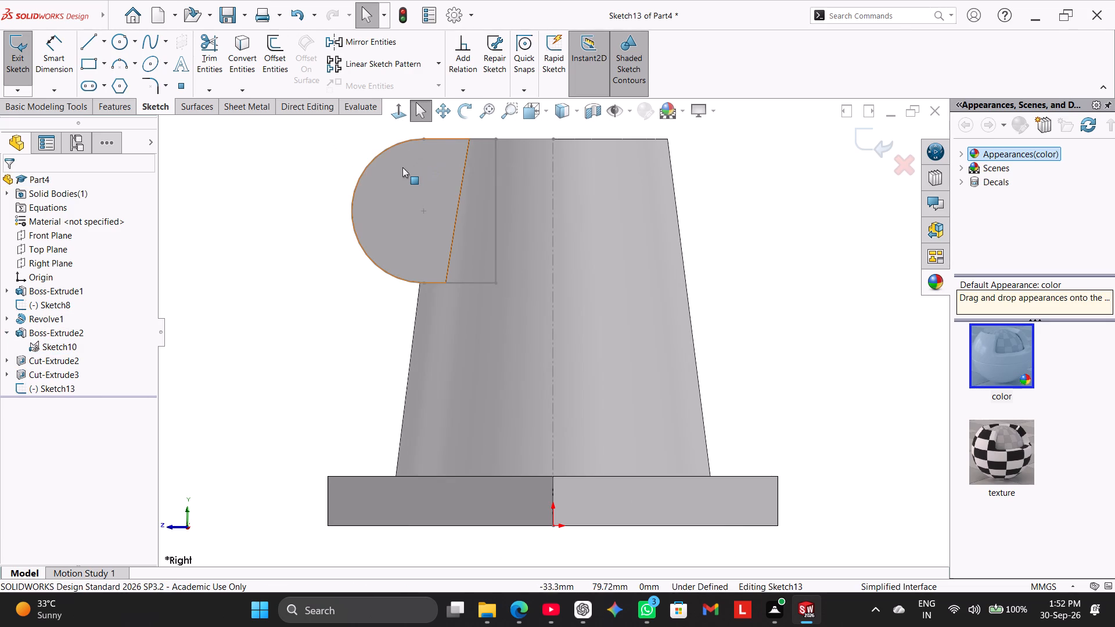
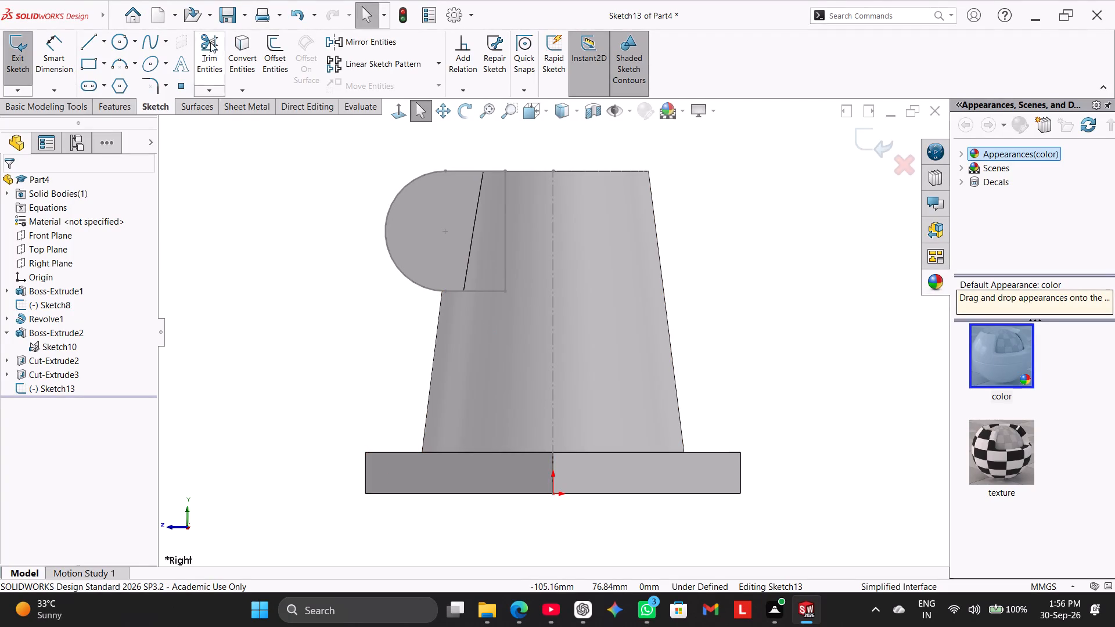
Convert Sketch10's arc, the three straight lines of the lug profile and the boss's vertical axis line into the open sketch.
{"action": "left_click", "coordinate": [258, 46]}
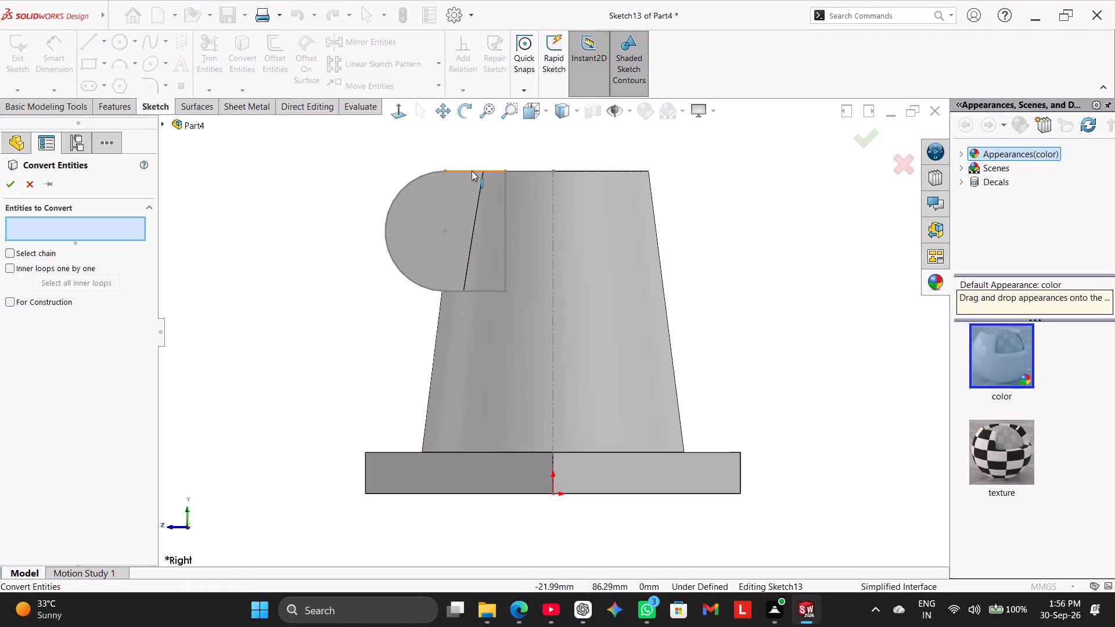
{"action": "left_click", "coordinate": [472, 171]}
{"action": "left_click", "coordinate": [405, 188]}
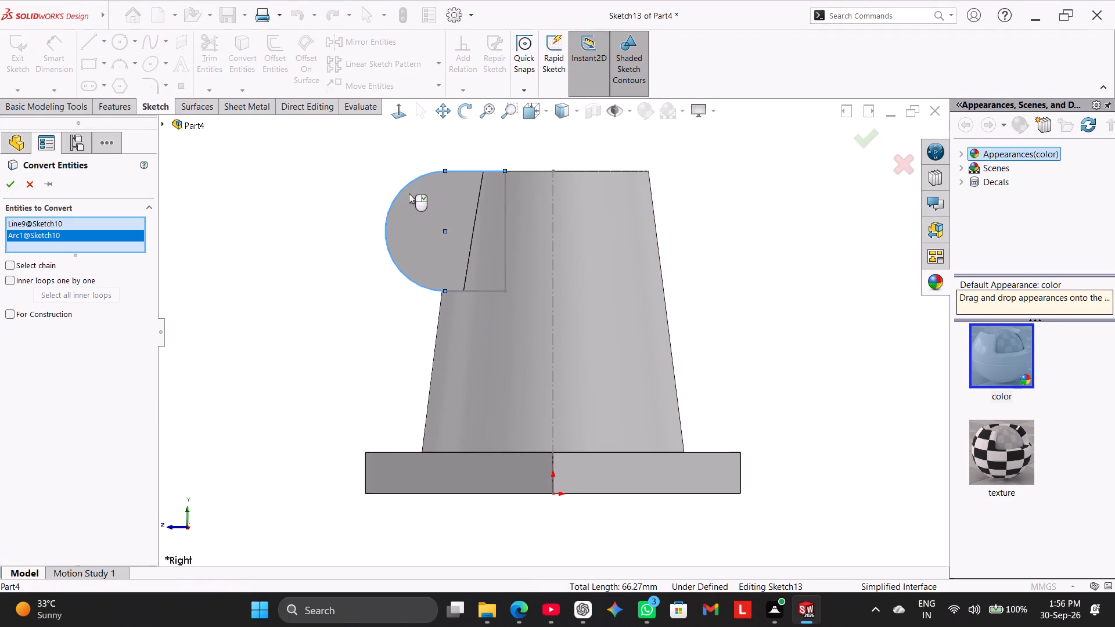
{"action": "left_click", "coordinate": [477, 292]}
{"action": "left_click", "coordinate": [504, 237]}
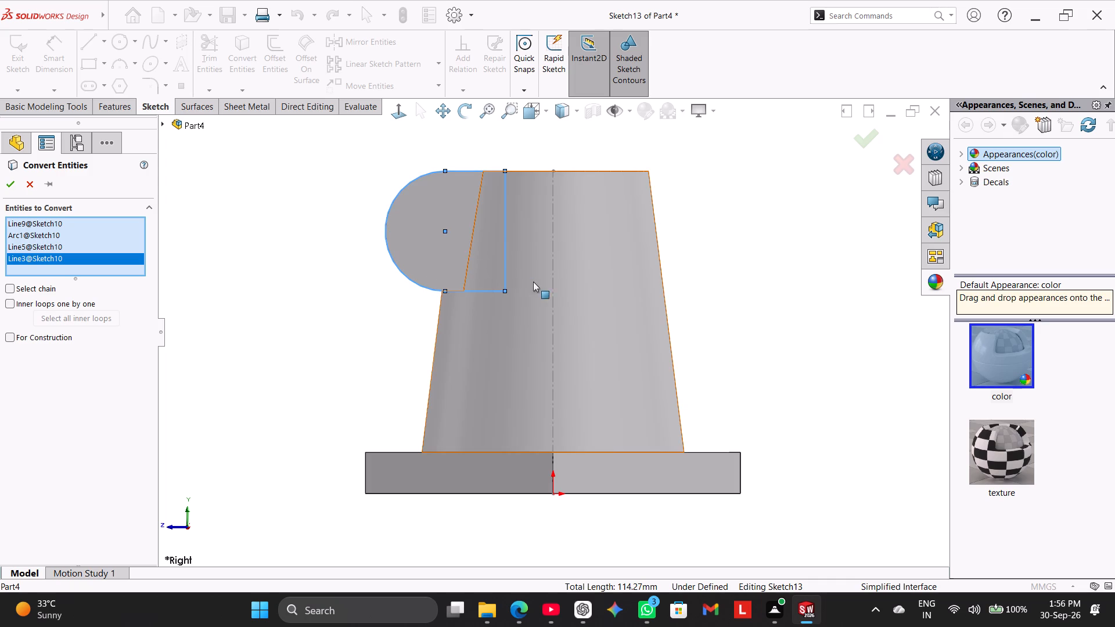
{"action": "left_click", "coordinate": [552, 301]}
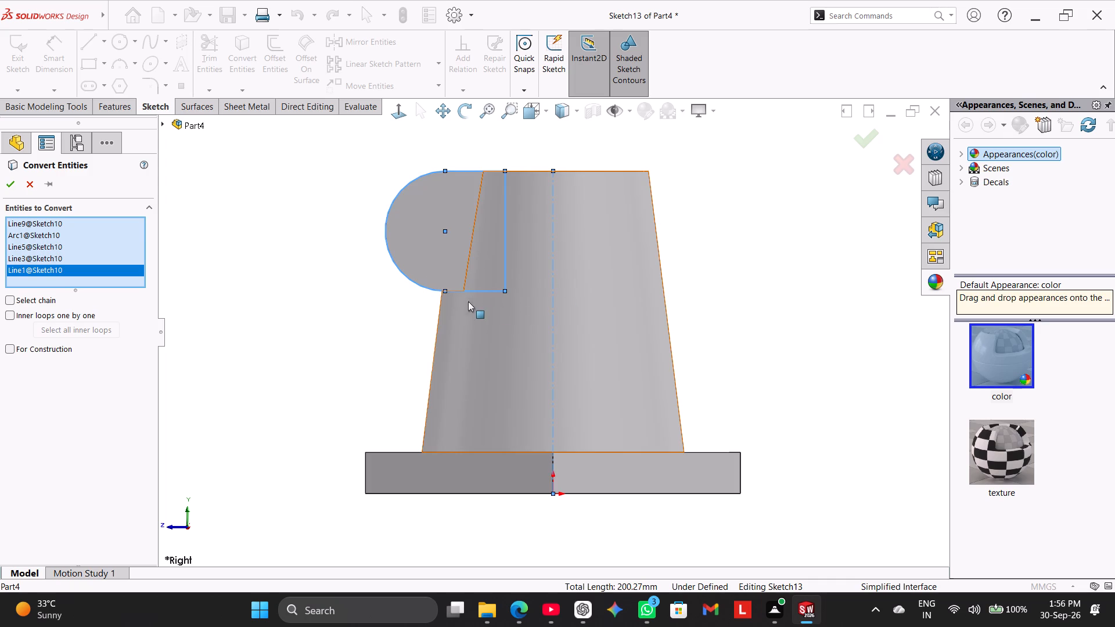
{"action": "left_click", "coordinate": [6, 182]}
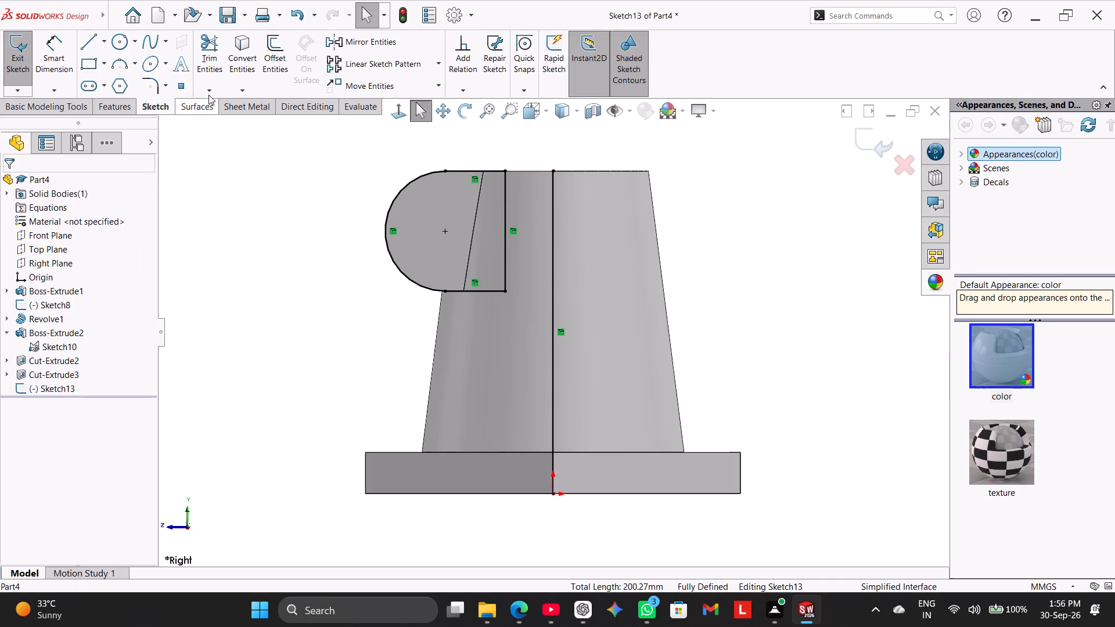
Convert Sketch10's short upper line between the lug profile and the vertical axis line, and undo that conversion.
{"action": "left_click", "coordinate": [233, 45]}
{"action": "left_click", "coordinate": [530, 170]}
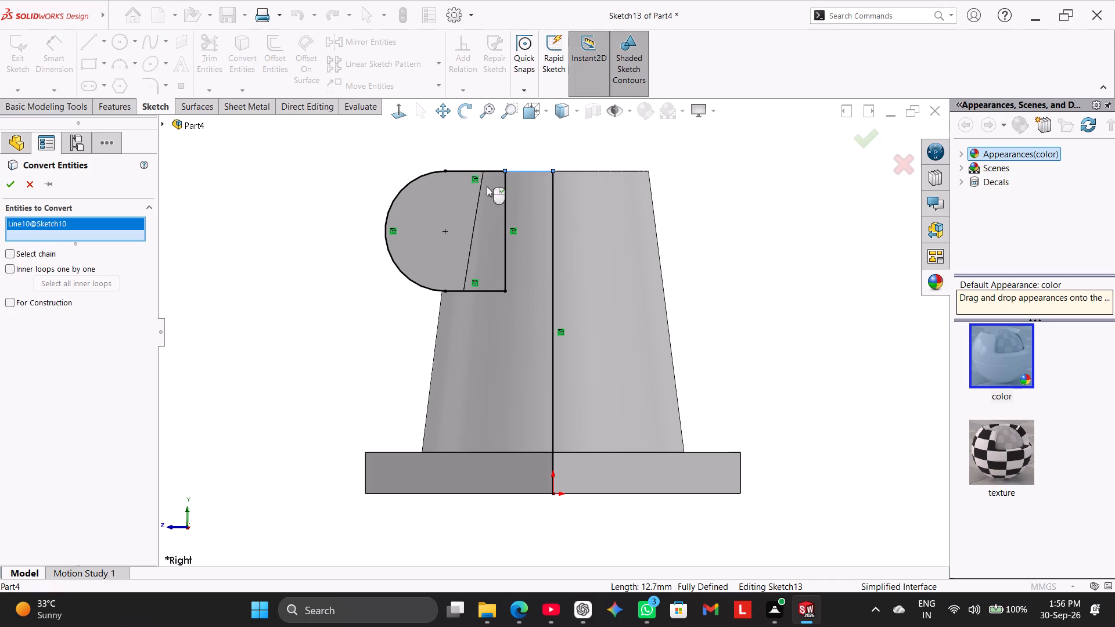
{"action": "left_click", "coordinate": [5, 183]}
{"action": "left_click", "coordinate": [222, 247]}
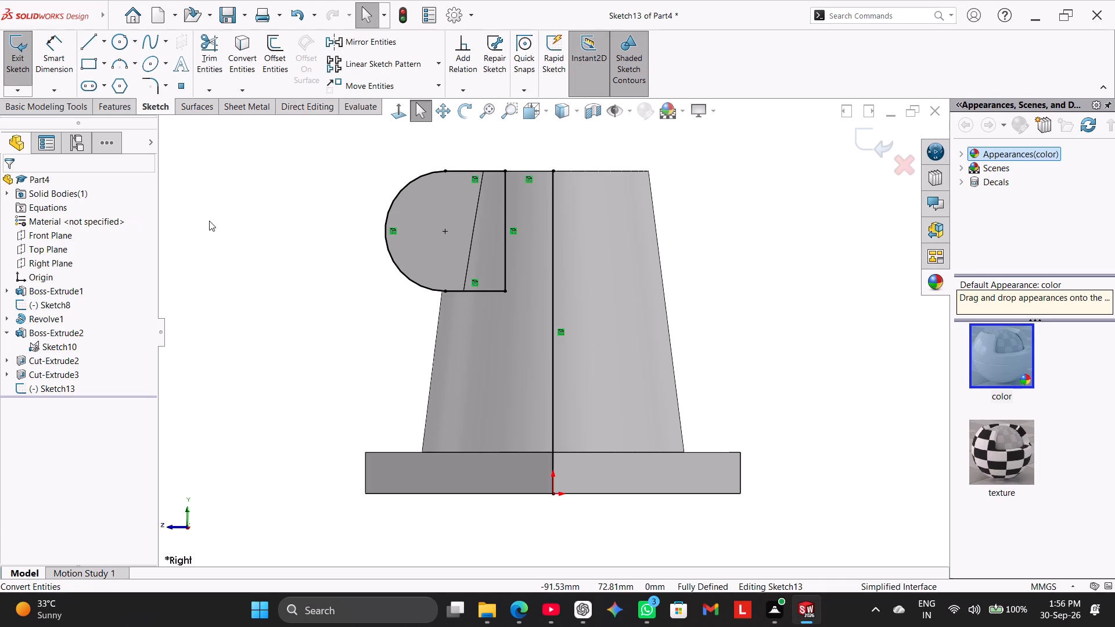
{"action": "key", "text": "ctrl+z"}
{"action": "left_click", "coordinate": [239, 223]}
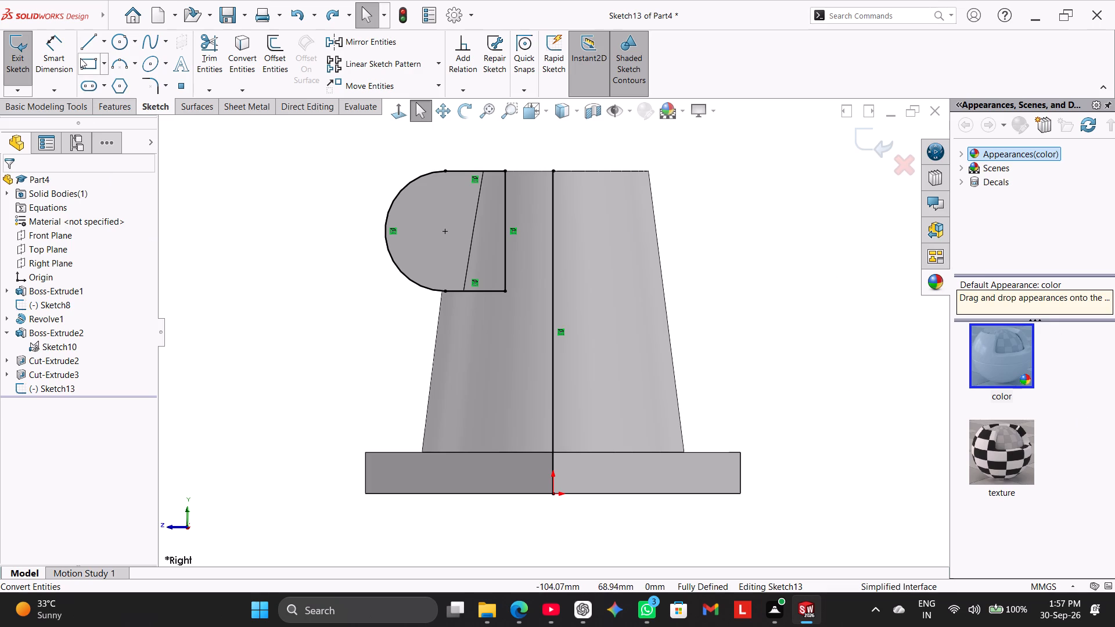
Sketch a horizontal centerline about 77 mm long from the vertical axis line through the lug arc's centre and outward beyond the lug.
{"action": "left_click", "coordinate": [179, 85]}
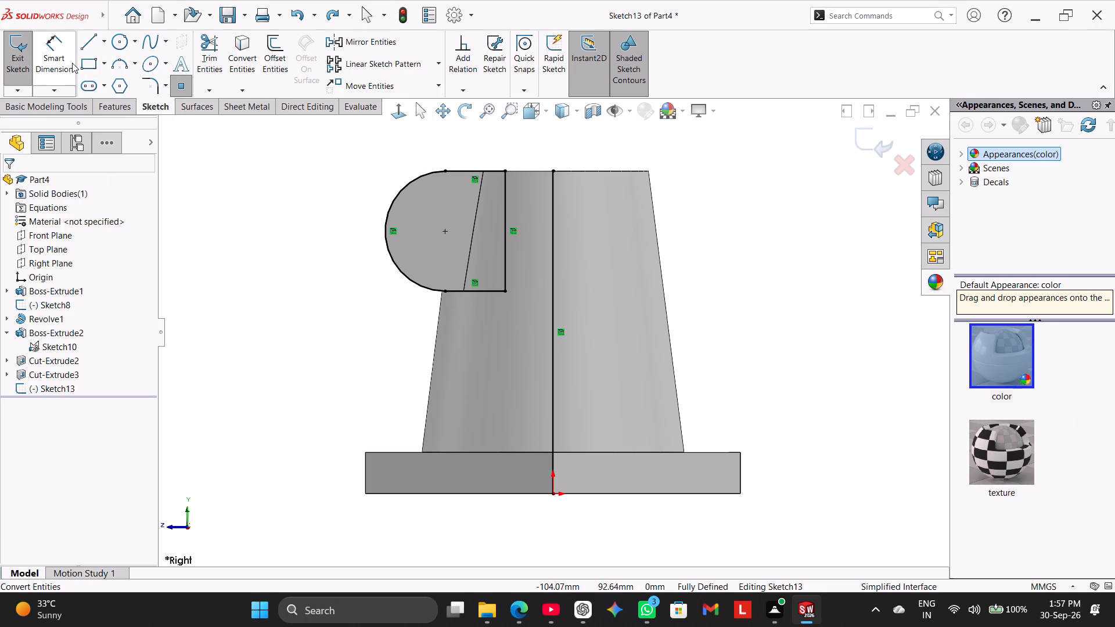
{"action": "left_click", "coordinate": [106, 39]}
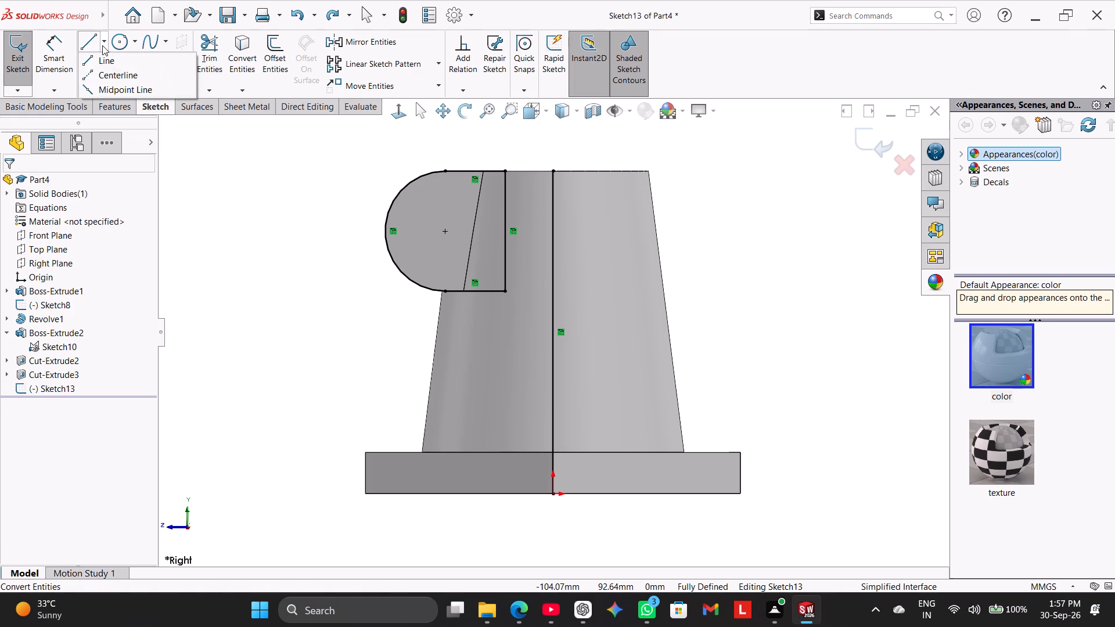
{"action": "left_click", "coordinate": [117, 77]}
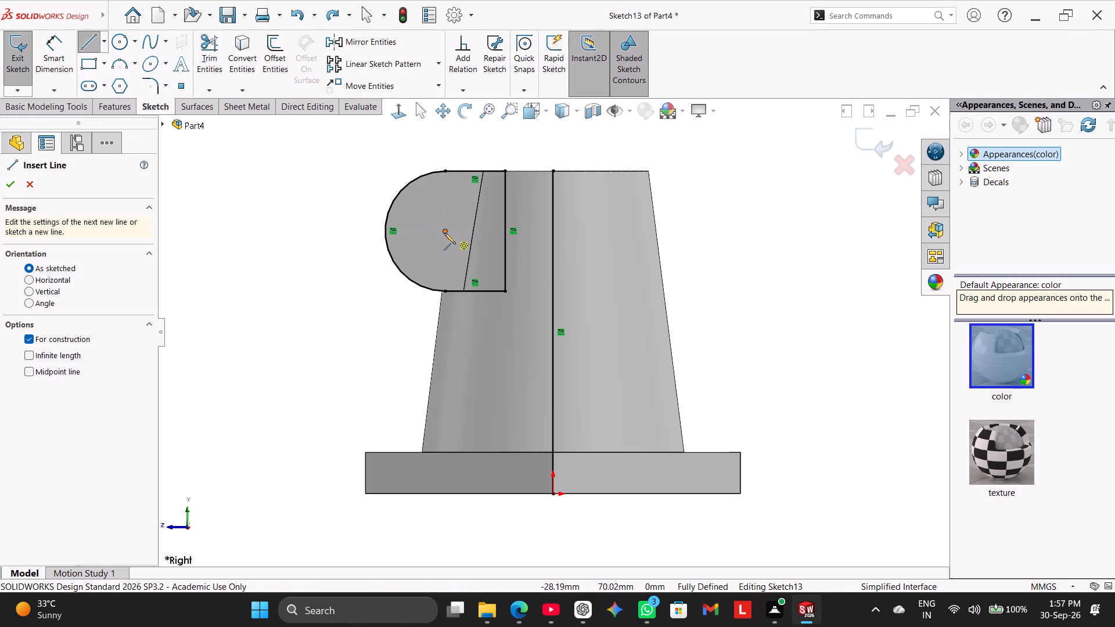
{"action": "left_click", "coordinate": [551, 232]}
{"action": "left_click", "coordinate": [265, 235]}
{"action": "right_click", "coordinate": [277, 180]}
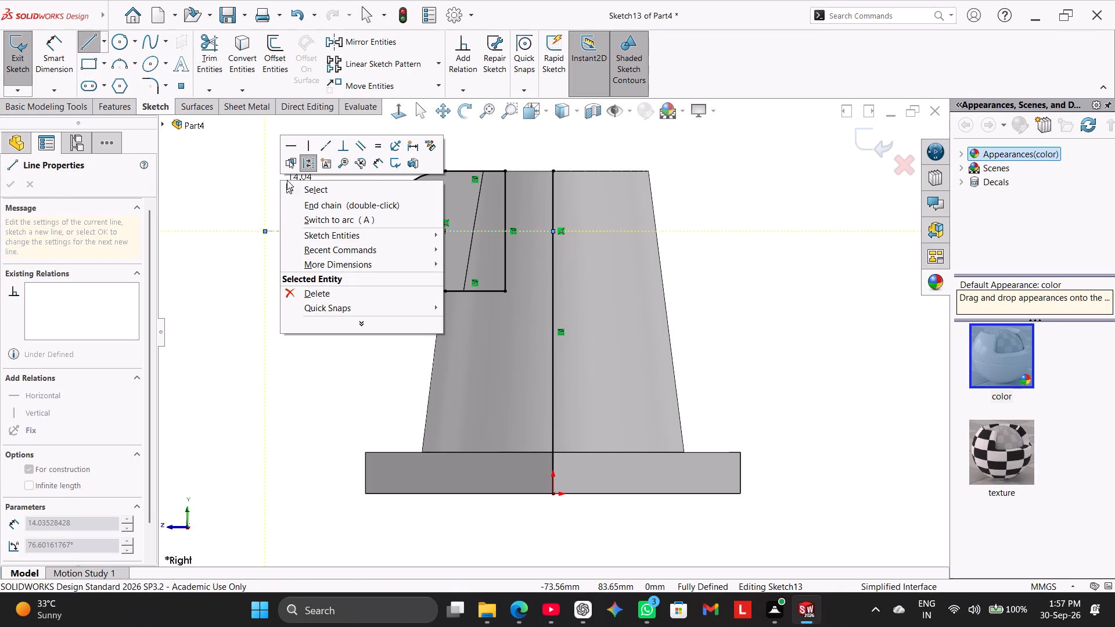
{"action": "left_click", "coordinate": [304, 194]}
Dimension the horizontal centerline's length to 73 mm.
{"action": "left_click_drag", "start_coordinate": [42, 52], "coordinate": [58, 56]}
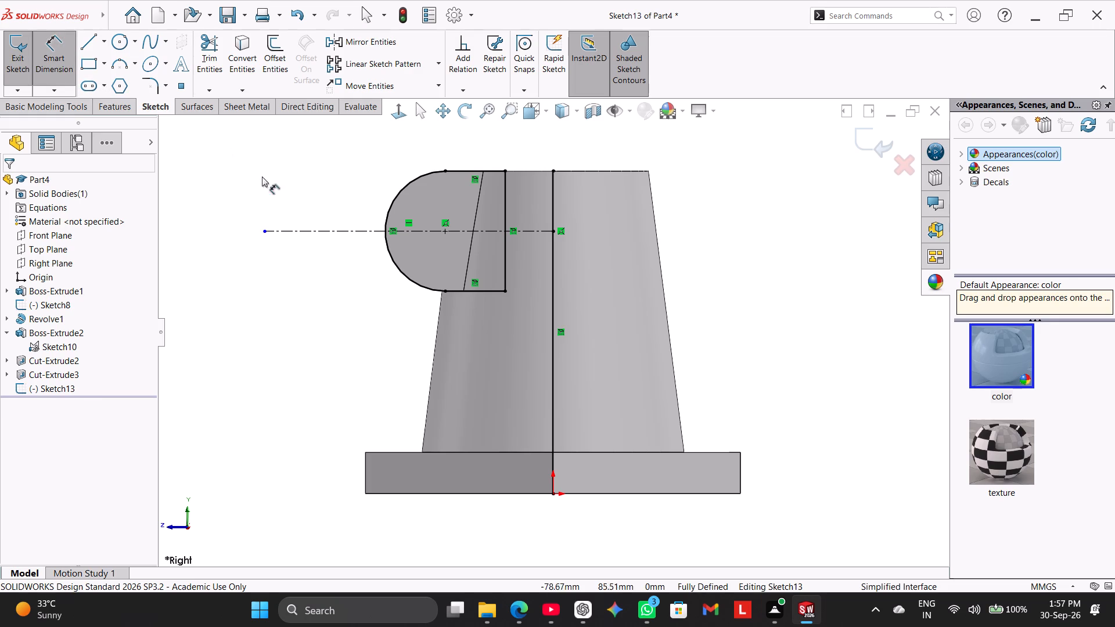
{"action": "left_click", "coordinate": [323, 229]}
{"action": "left_click", "coordinate": [350, 159]}
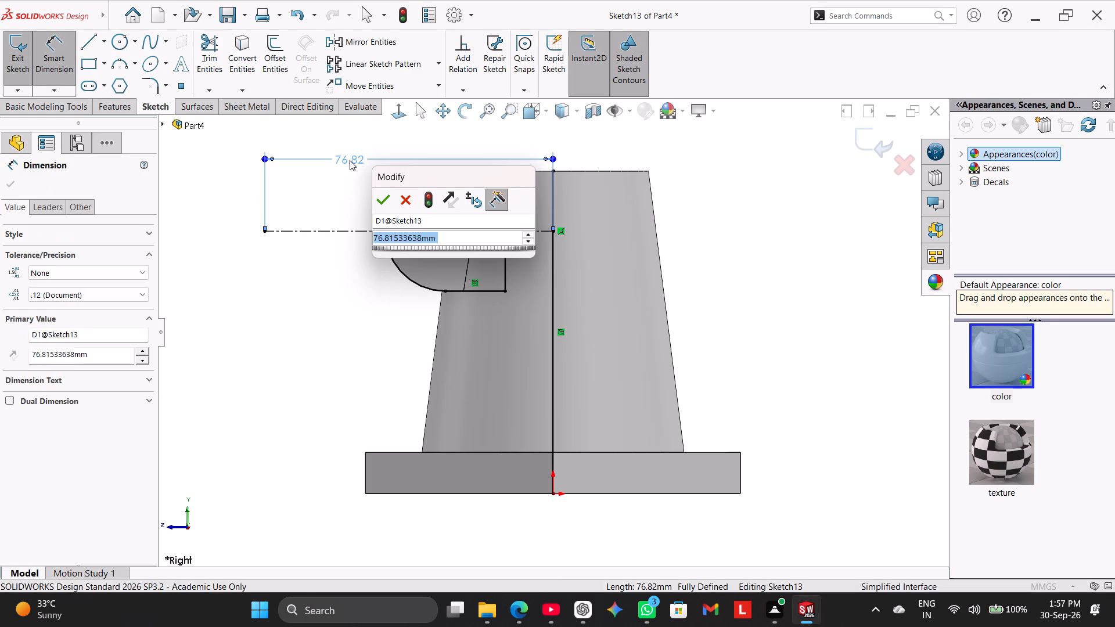
{"action": "type", "text": "73"}
{"action": "key", "text": "Return"}
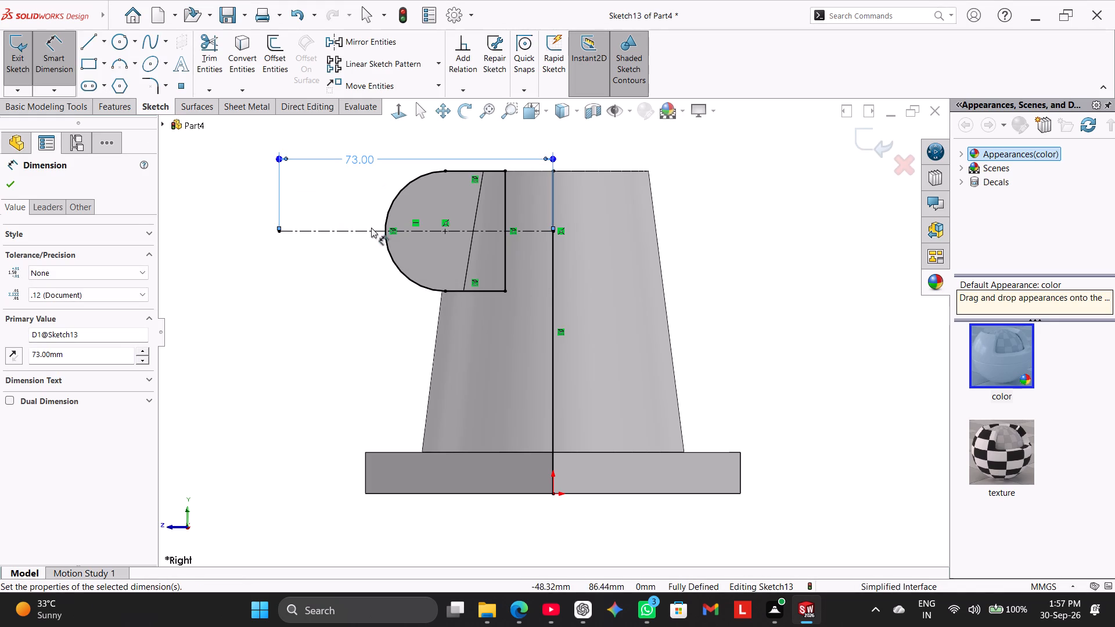
{"action": "right_click", "coordinate": [279, 314]}
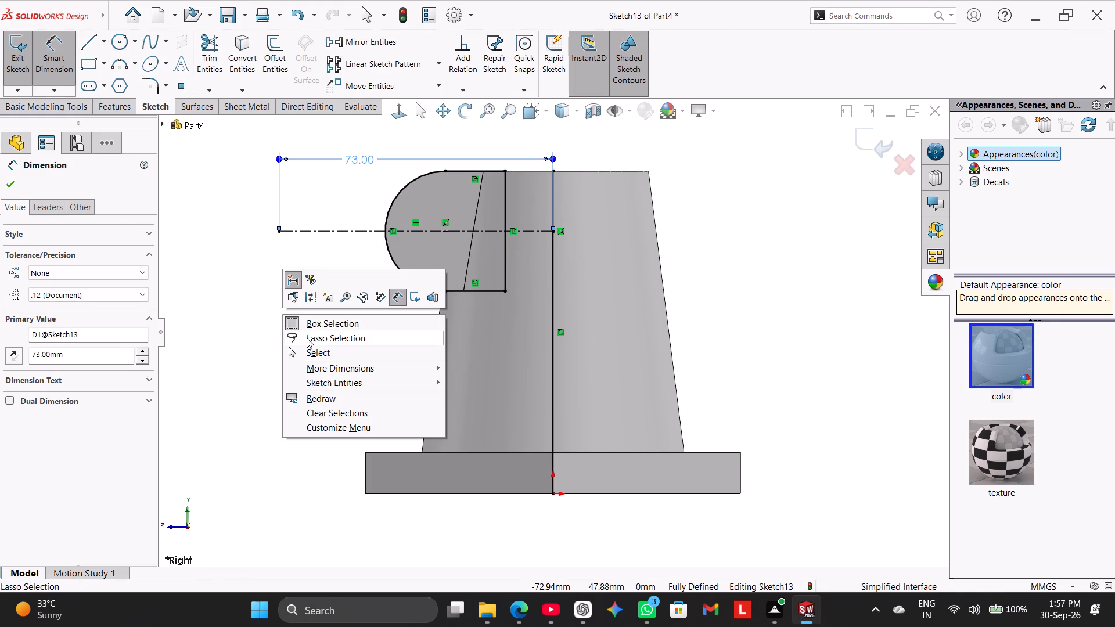
{"action": "left_click", "coordinate": [318, 352]}
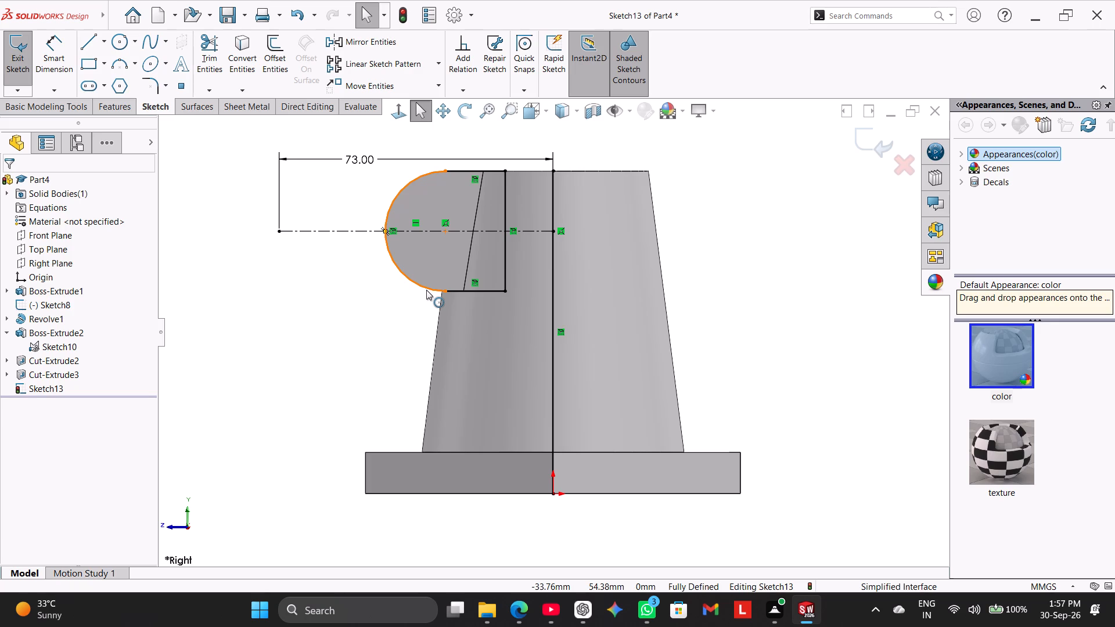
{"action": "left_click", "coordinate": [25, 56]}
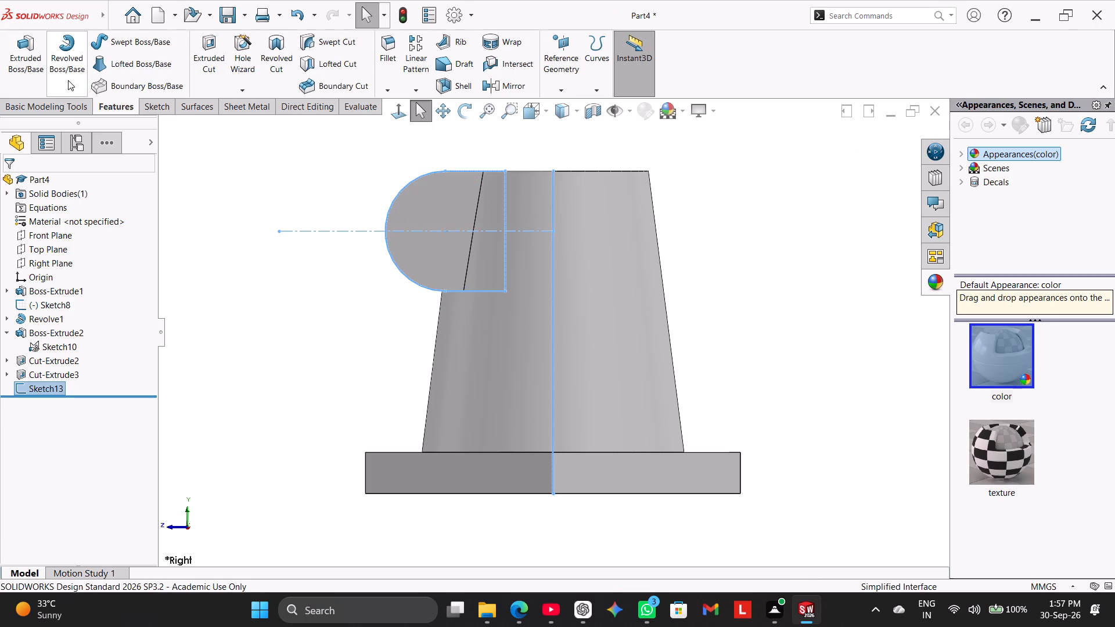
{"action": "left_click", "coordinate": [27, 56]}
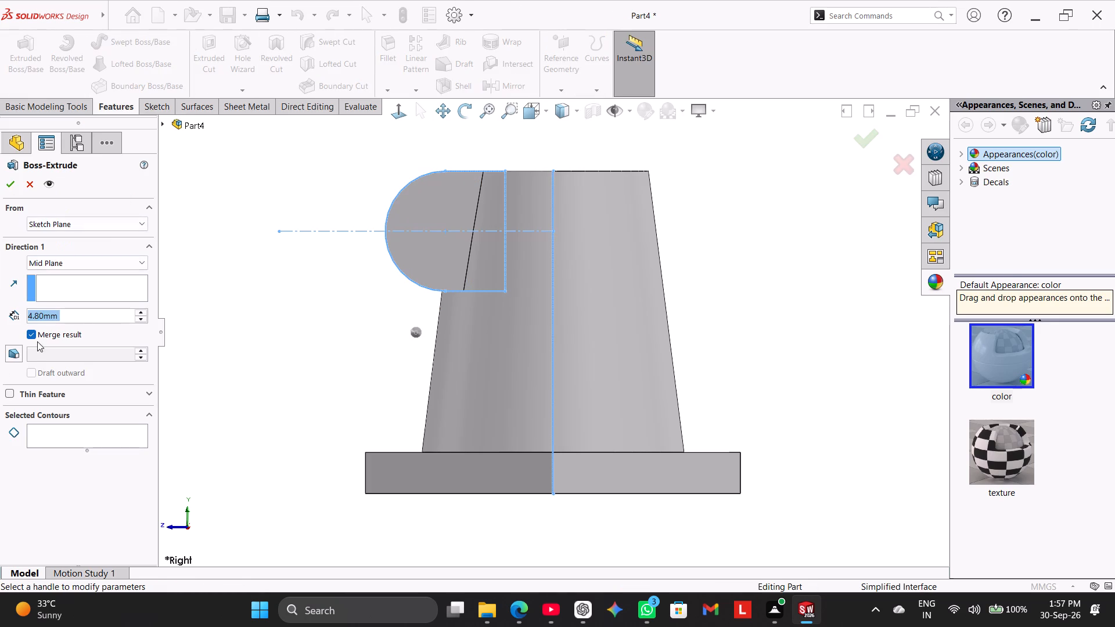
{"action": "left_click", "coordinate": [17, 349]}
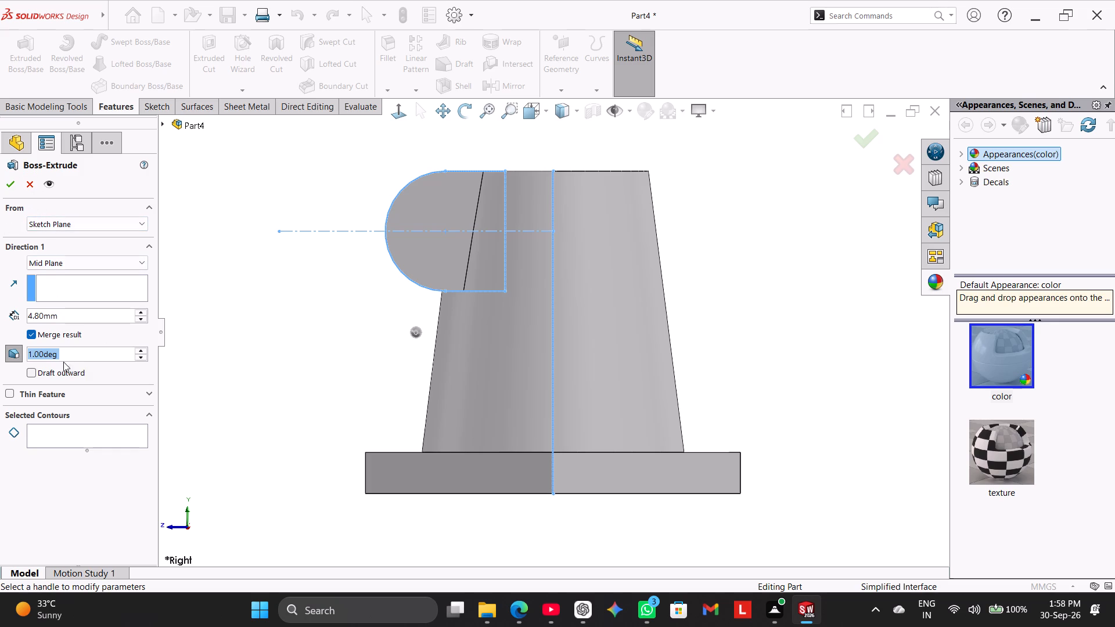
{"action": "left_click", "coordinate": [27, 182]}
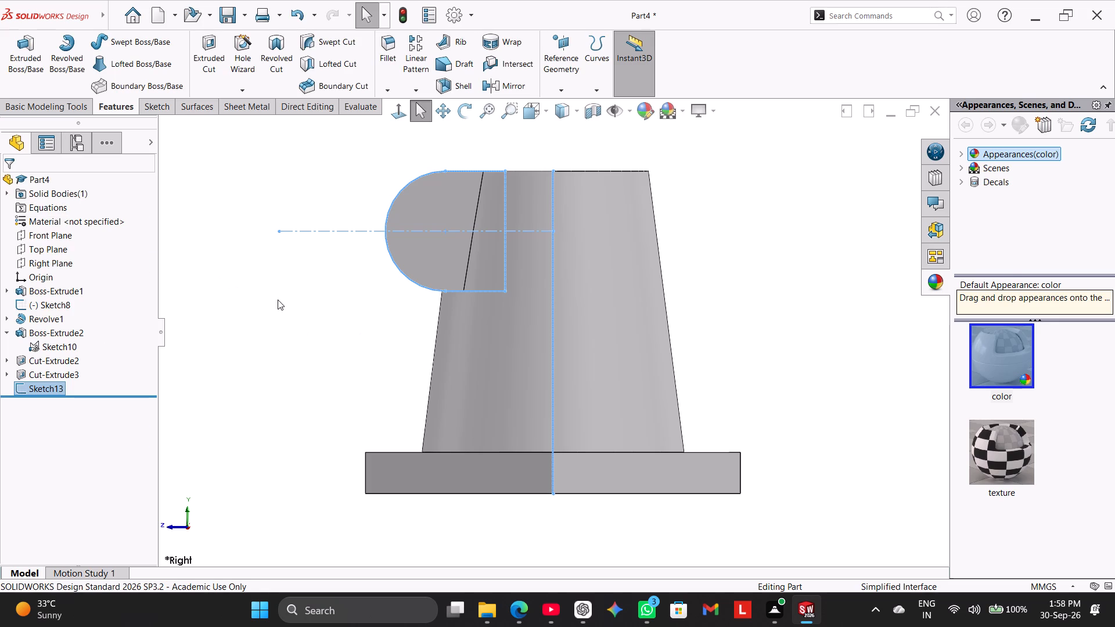
Reopen Sketch13, the Right Plane sketch containing the 73 mm centerline, for editing.
{"action": "middle_click_drag", "start_coordinate": [280, 301], "coordinate": [298, 326]}
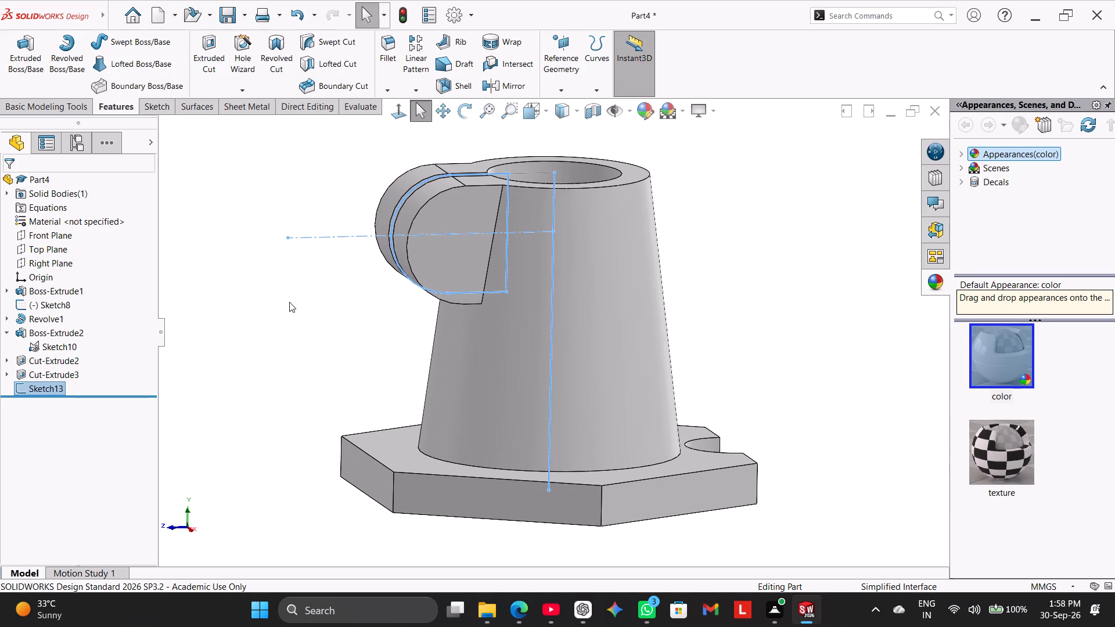
{"action": "middle_click_drag", "start_coordinate": [342, 284], "coordinate": [332, 275]}
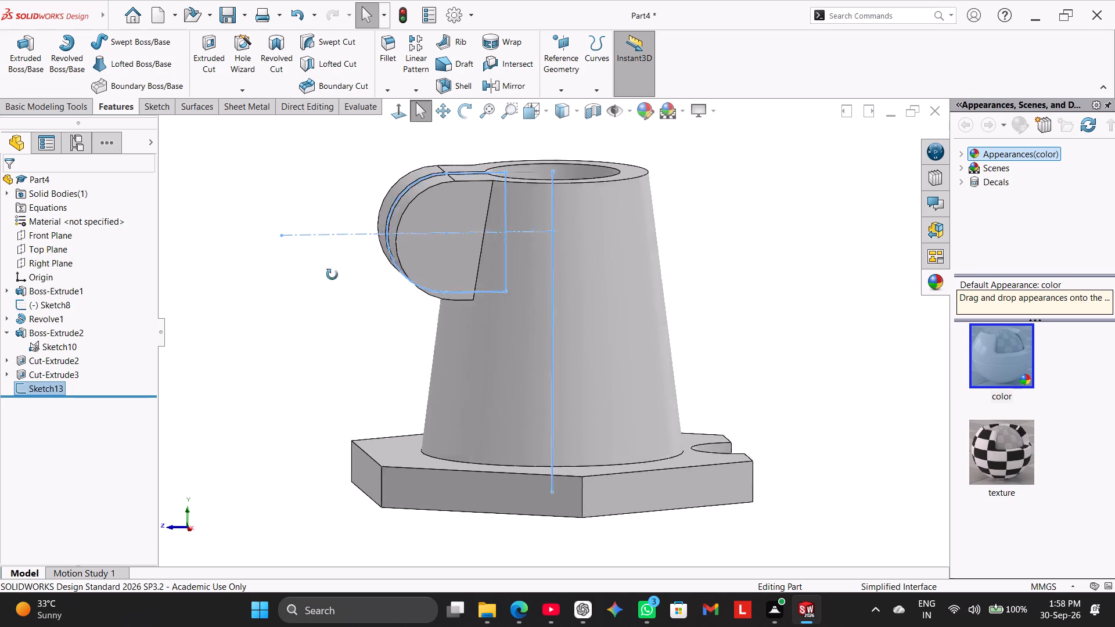
{"action": "middle_click_drag", "start_coordinate": [332, 275], "coordinate": [313, 256]}
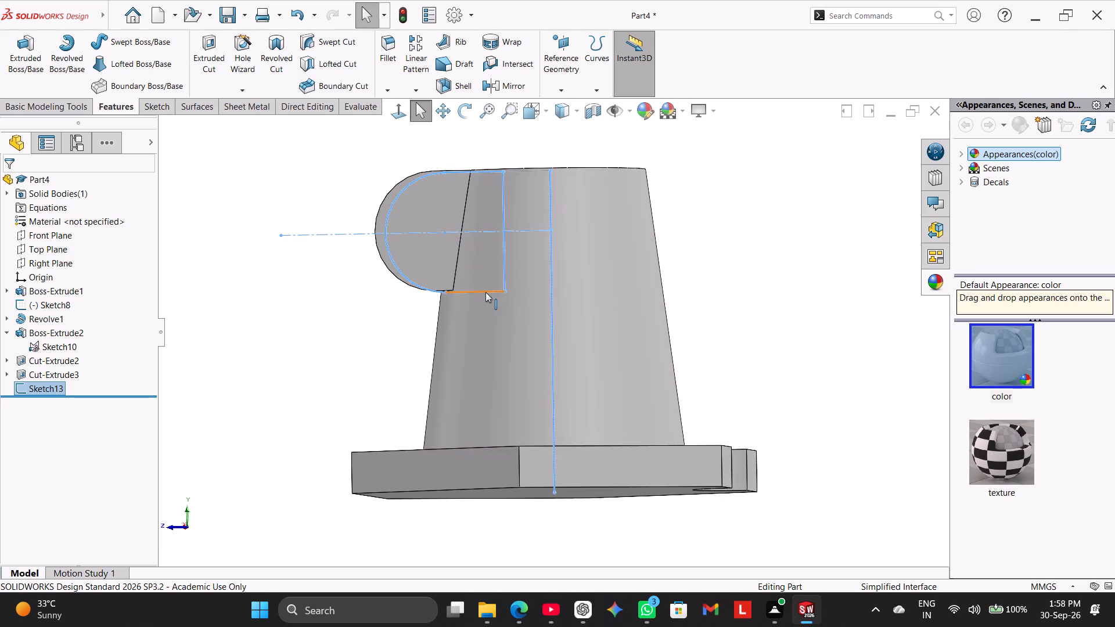
{"action": "double_click", "coordinate": [487, 231]}
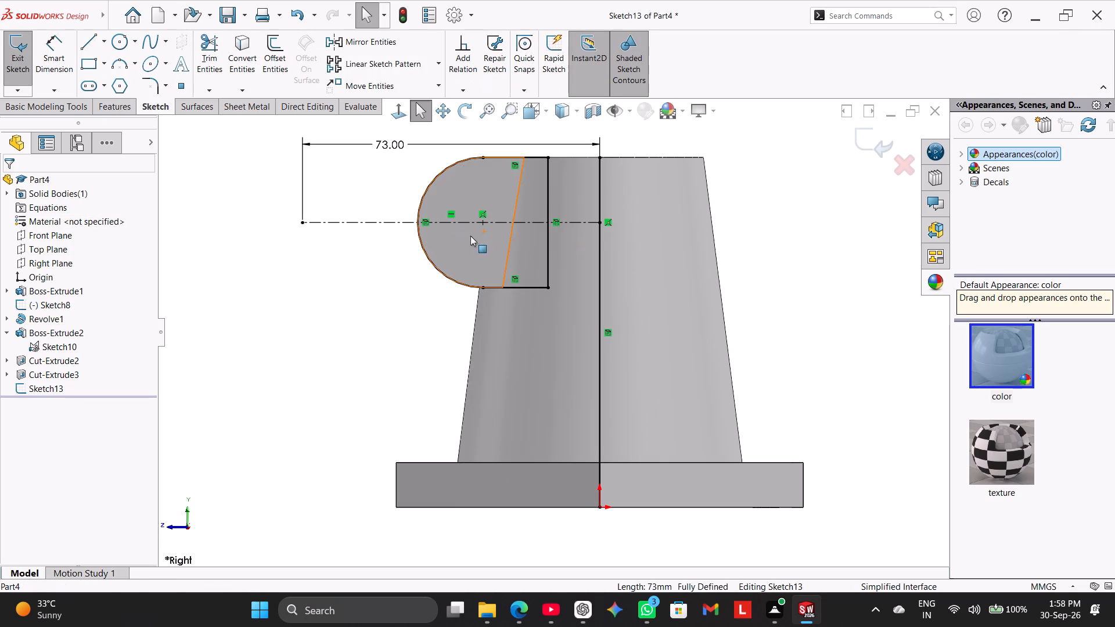
{"action": "left_click", "coordinate": [332, 322]}
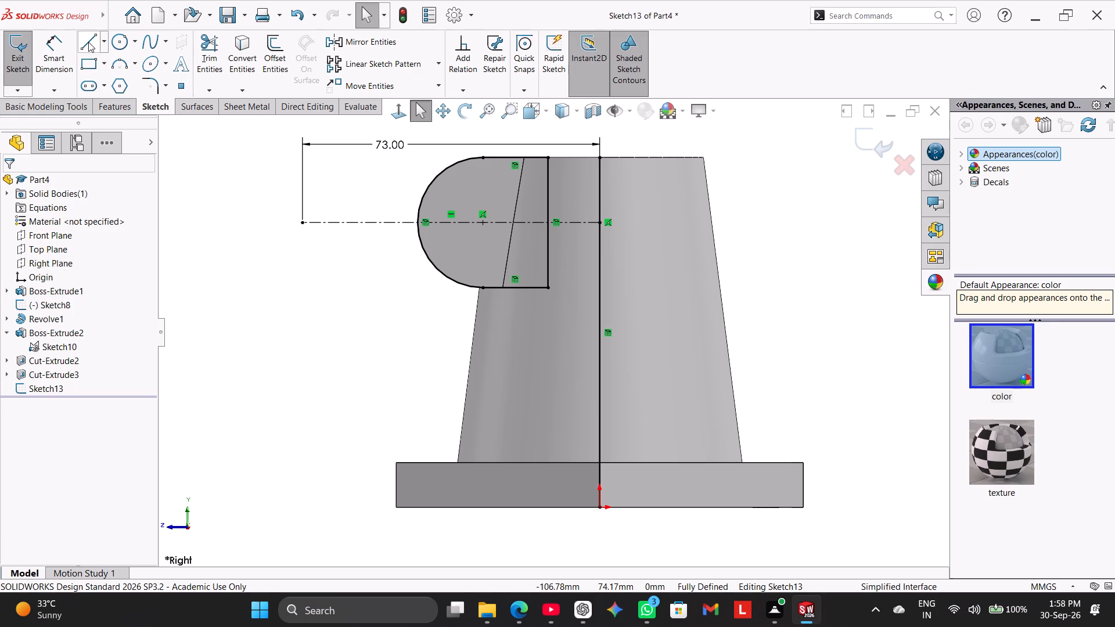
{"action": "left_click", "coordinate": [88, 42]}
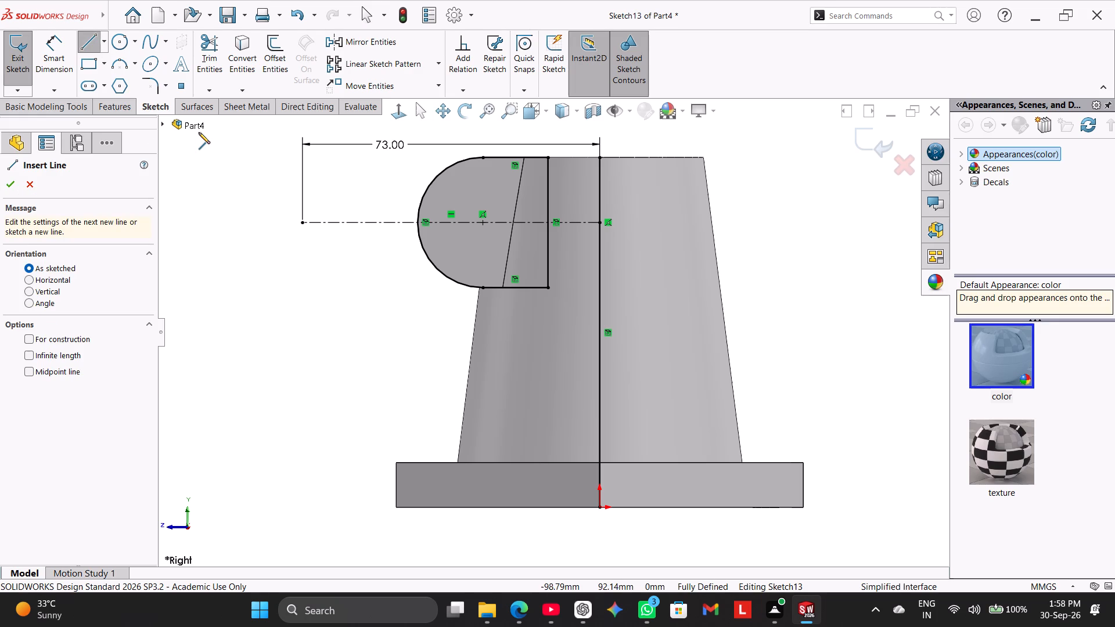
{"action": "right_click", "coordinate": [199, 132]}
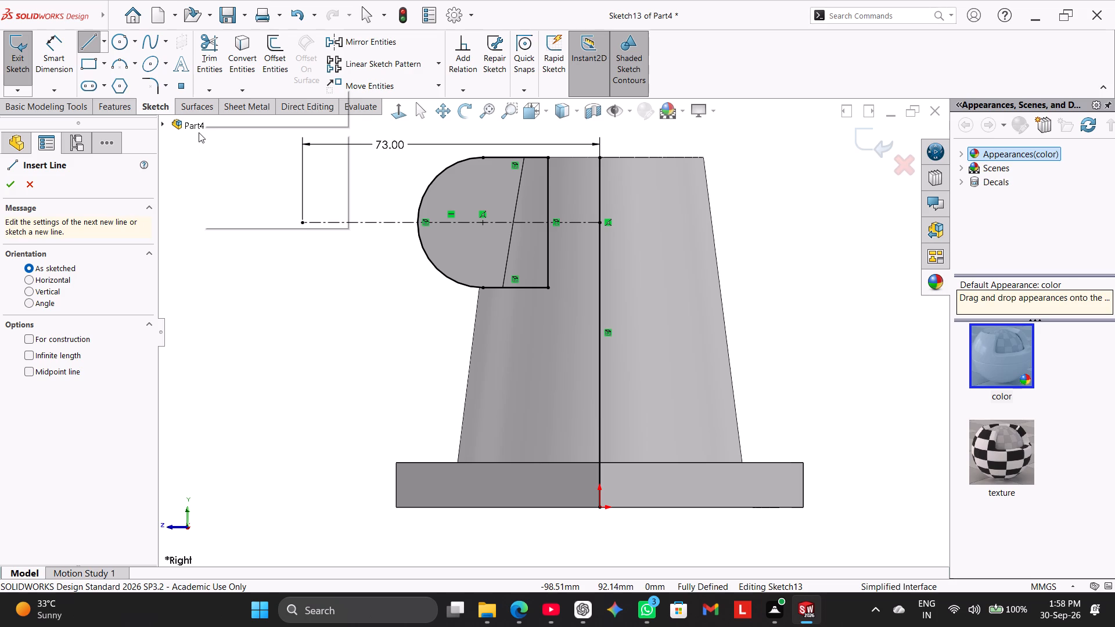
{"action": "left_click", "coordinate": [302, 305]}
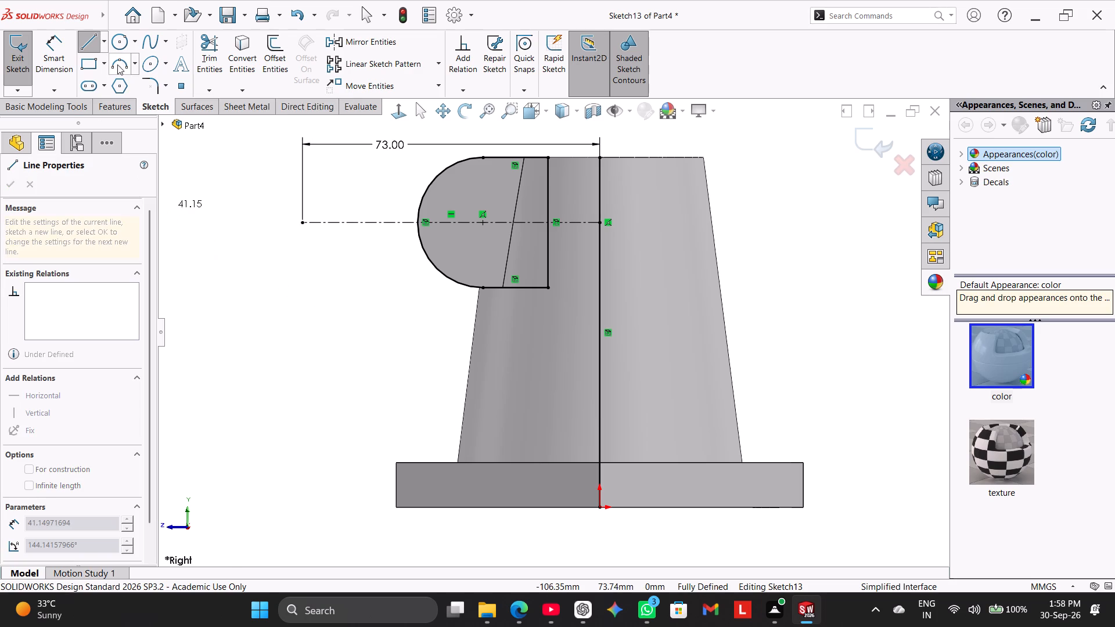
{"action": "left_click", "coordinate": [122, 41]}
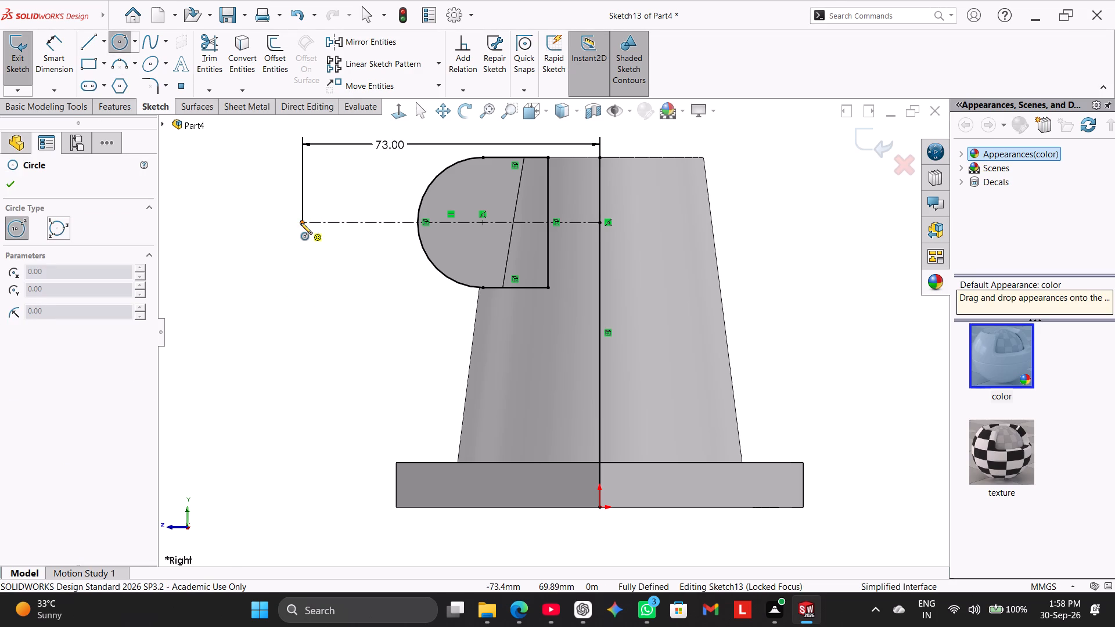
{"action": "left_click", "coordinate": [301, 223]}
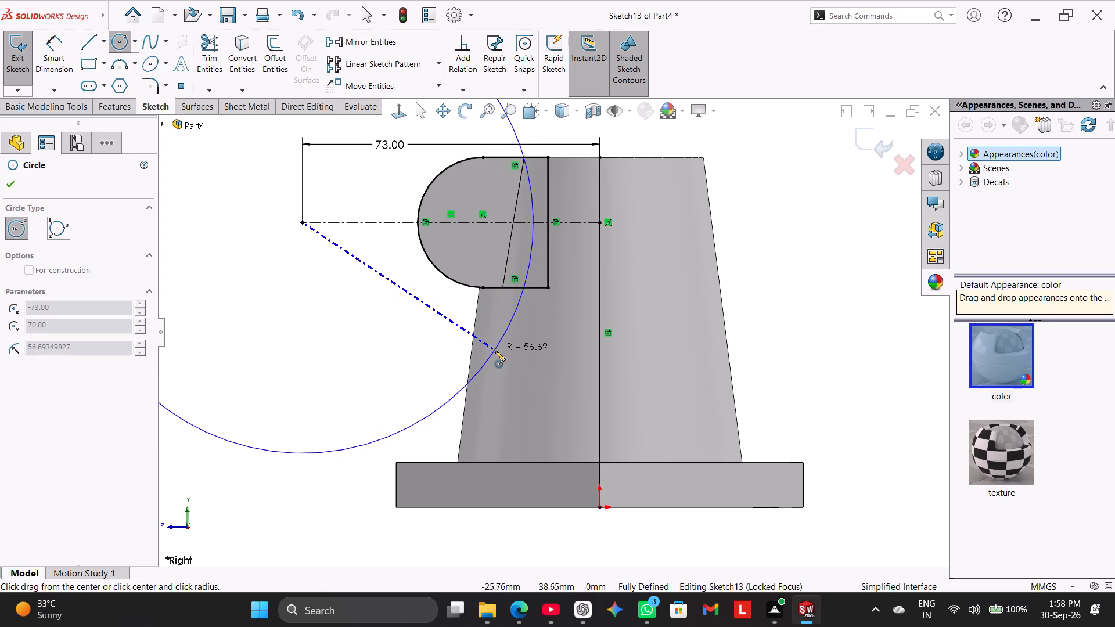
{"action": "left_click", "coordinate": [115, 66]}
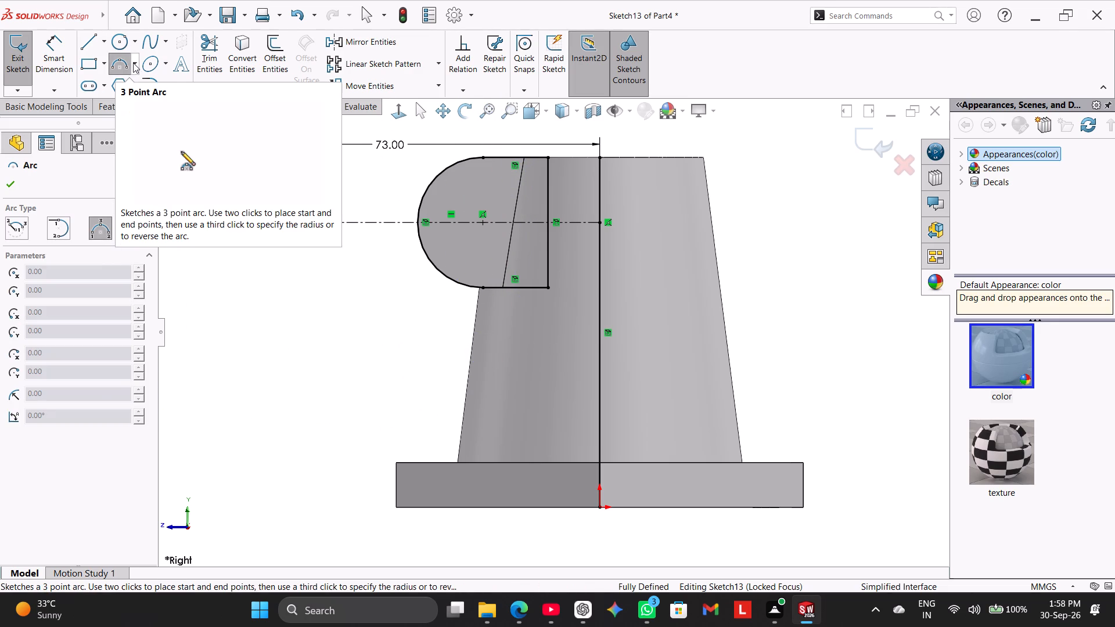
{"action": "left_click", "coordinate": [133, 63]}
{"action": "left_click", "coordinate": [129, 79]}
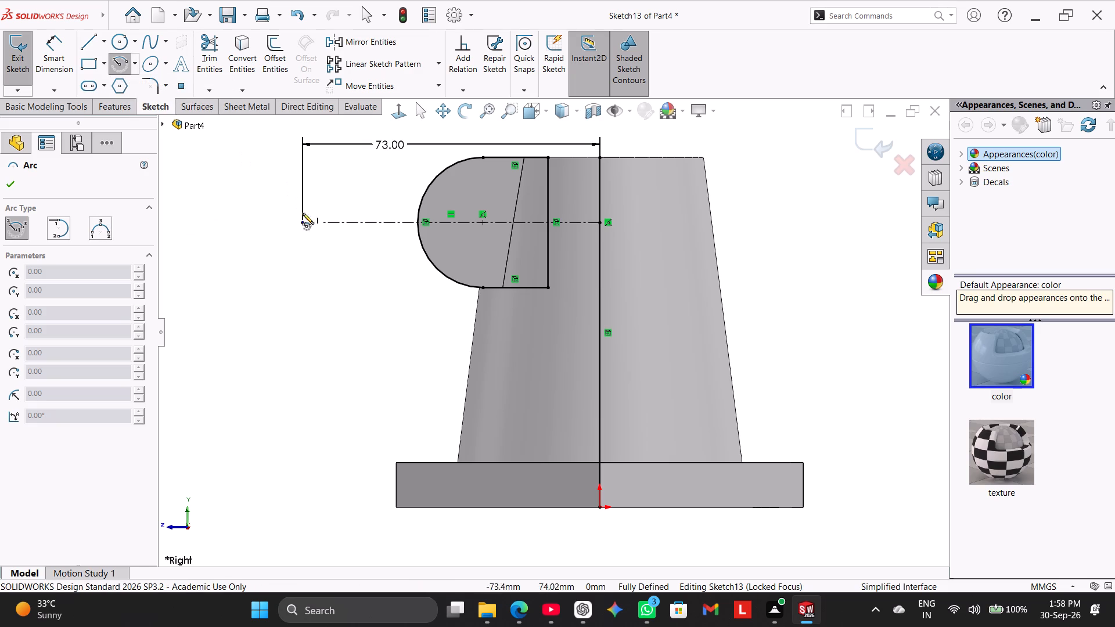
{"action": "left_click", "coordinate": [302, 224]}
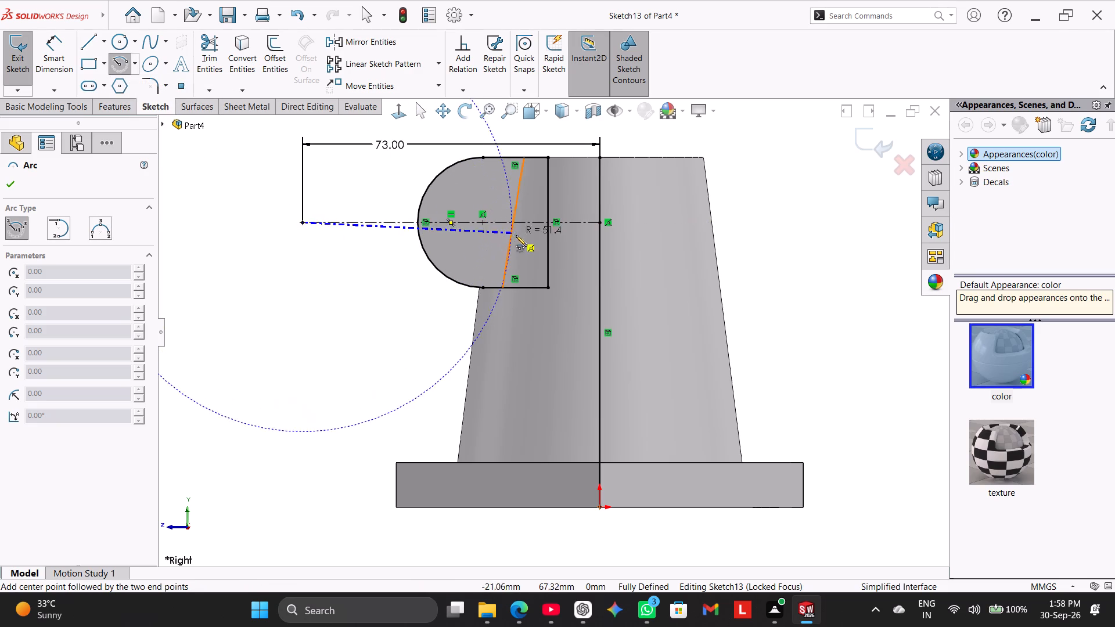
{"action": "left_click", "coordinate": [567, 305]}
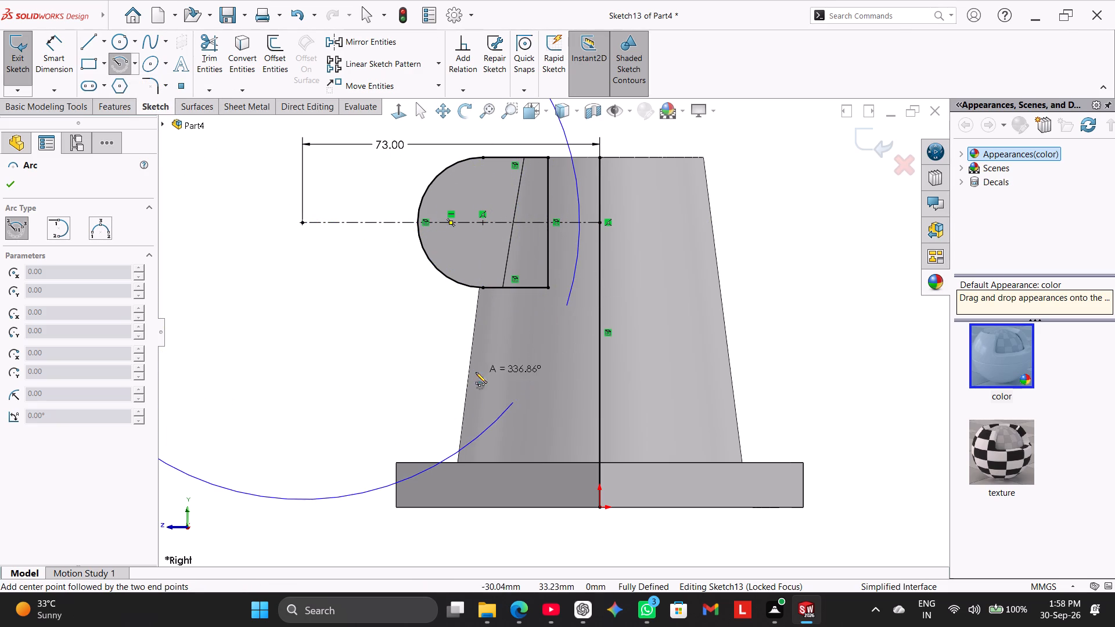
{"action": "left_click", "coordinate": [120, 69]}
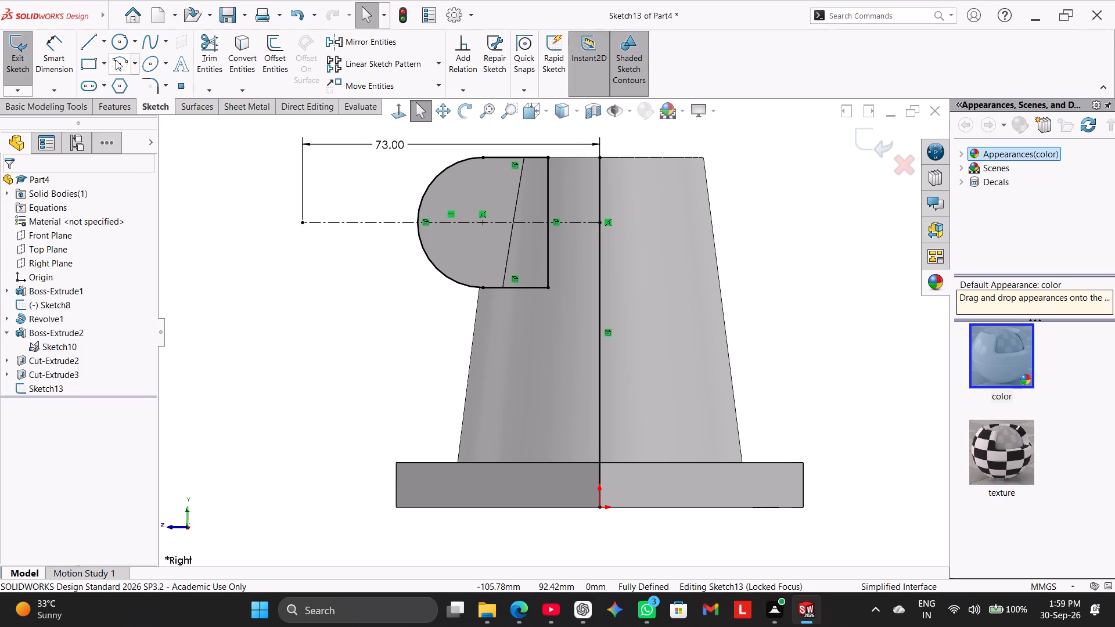
Sketch a centerpoint arc of about 66 mm radius spanning about 28° below the lug, centred on the horizontal centerline's outer end.
{"action": "left_click", "coordinate": [116, 60]}
{"action": "left_click", "coordinate": [303, 224]}
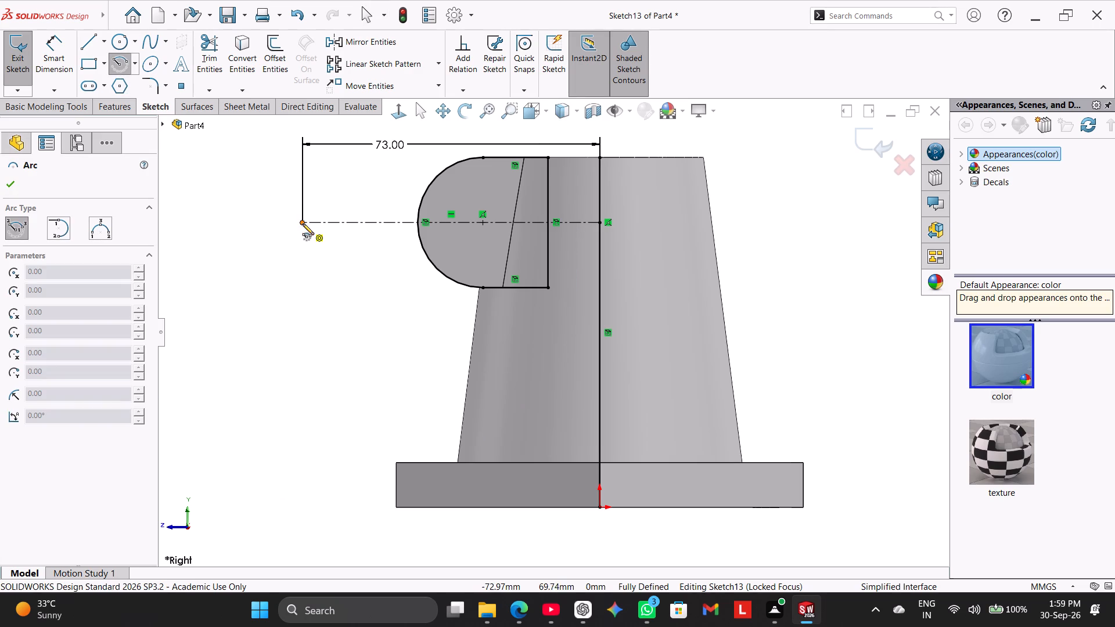
{"action": "left_click", "coordinate": [477, 428]}
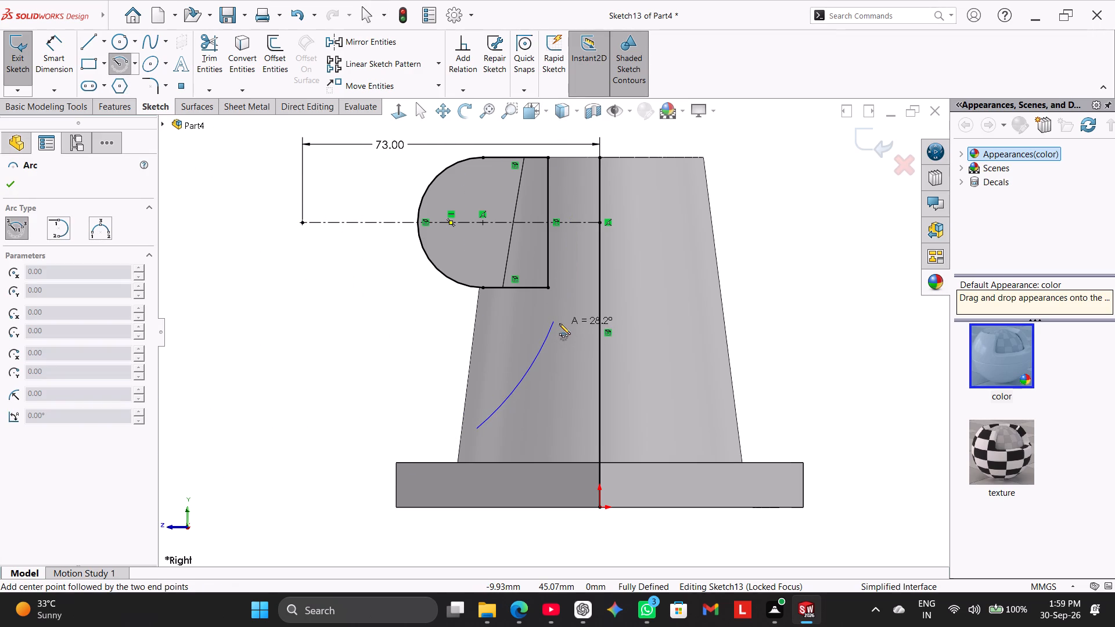
{"action": "left_click", "coordinate": [559, 323]}
{"action": "right_click", "coordinate": [365, 307]}
{"action": "left_click", "coordinate": [392, 316]}
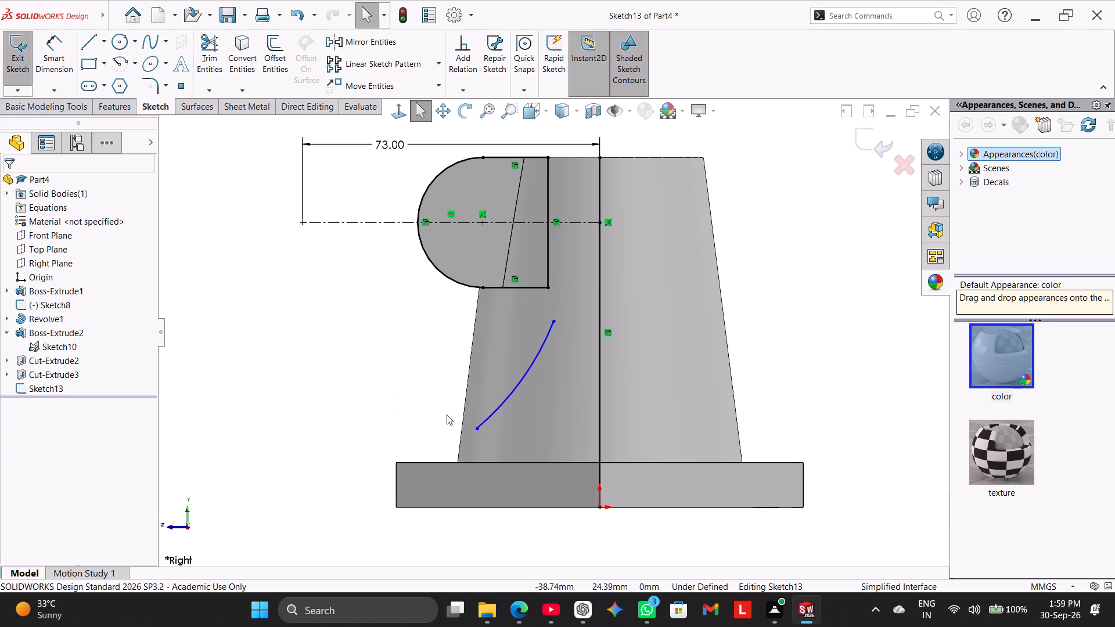
Dimension the new arc's radius to 64 mm.
{"action": "left_click", "coordinate": [55, 66]}
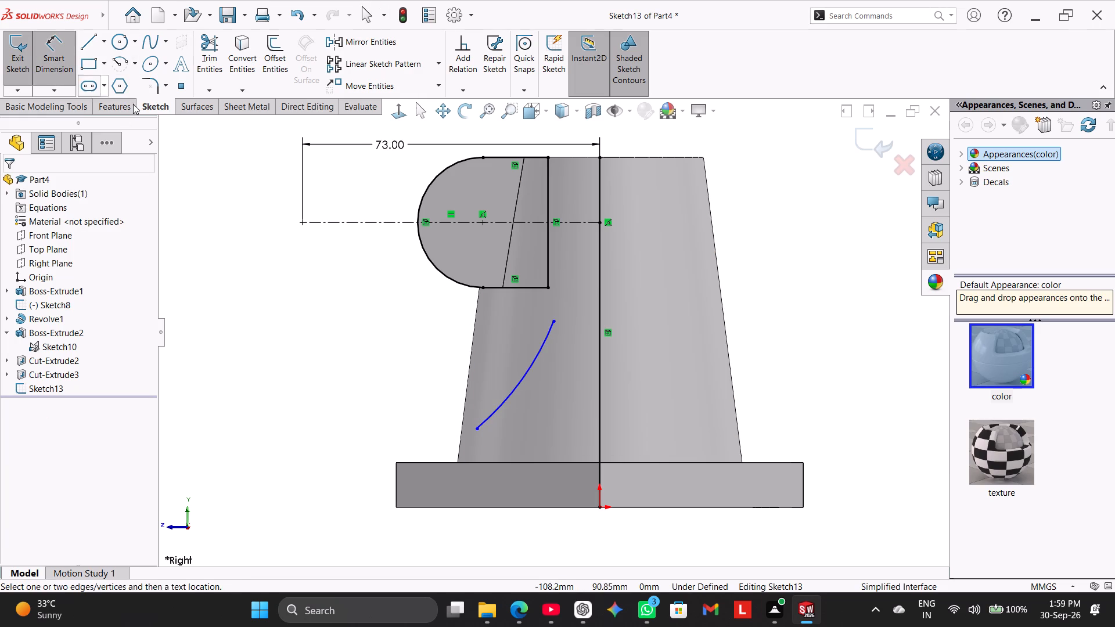
{"action": "left_click", "coordinate": [513, 389]}
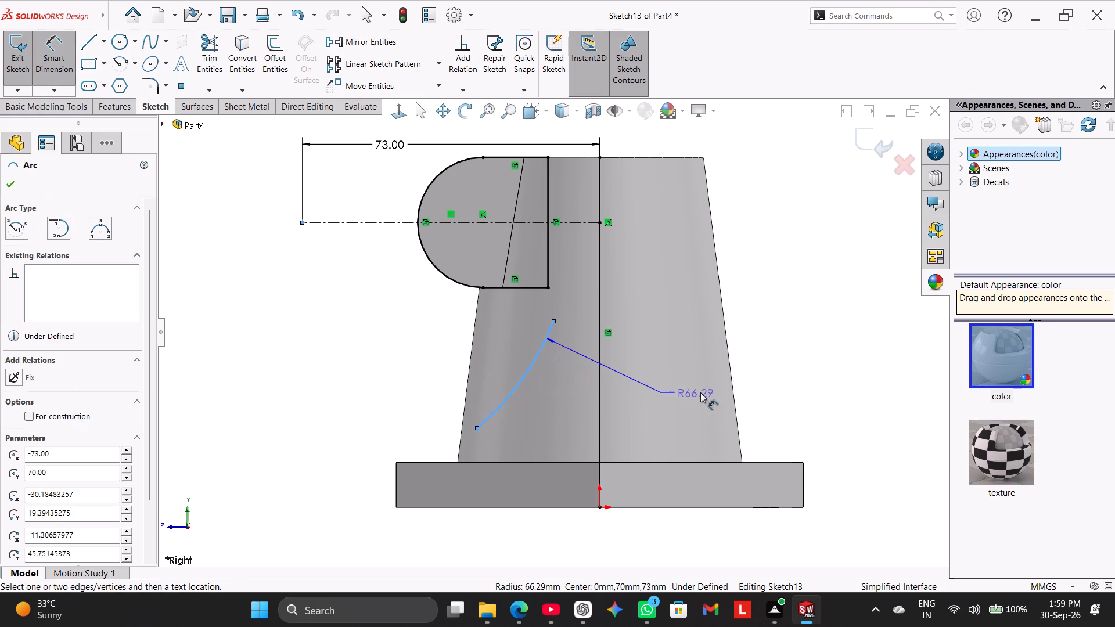
{"action": "left_click", "coordinate": [689, 393]}
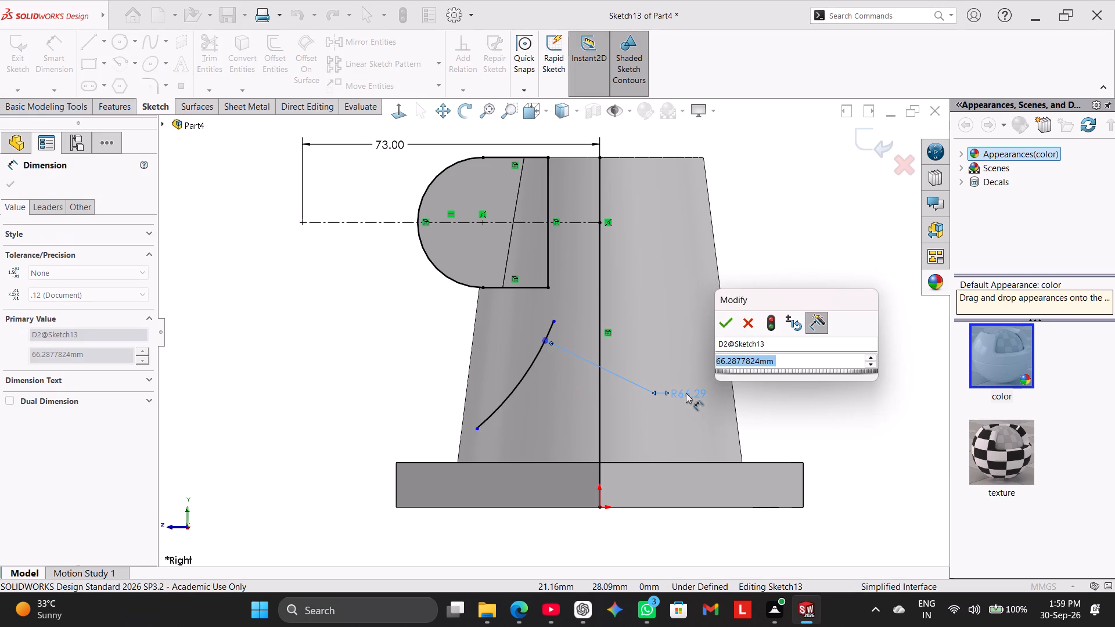
{"action": "type", "text": "64"}
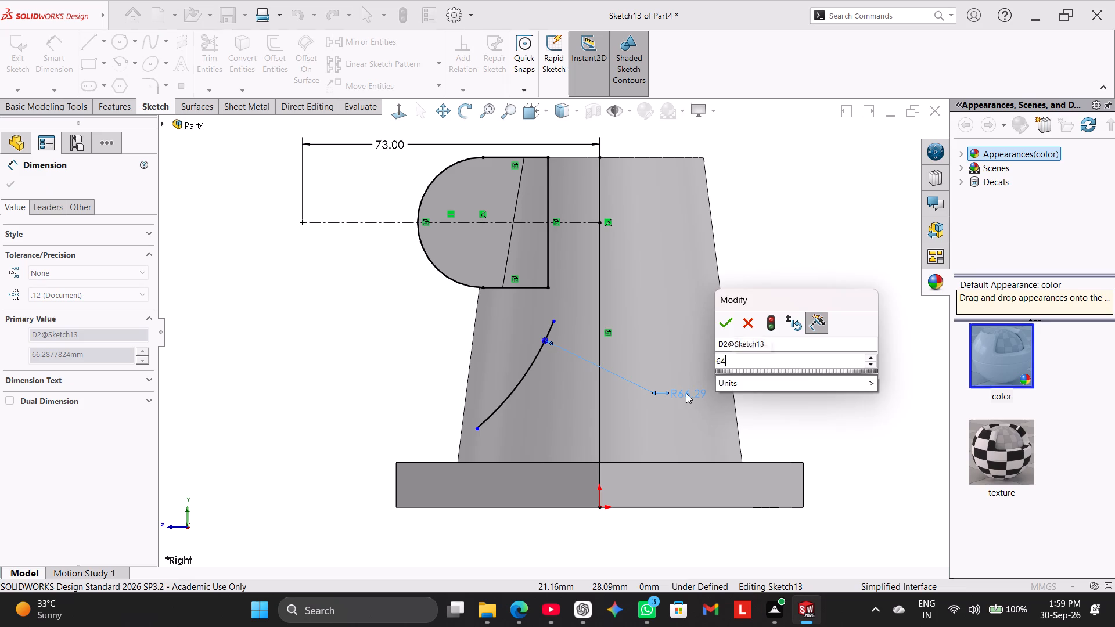
{"action": "key", "text": "Return"}
{"action": "right_click", "coordinate": [348, 343]}
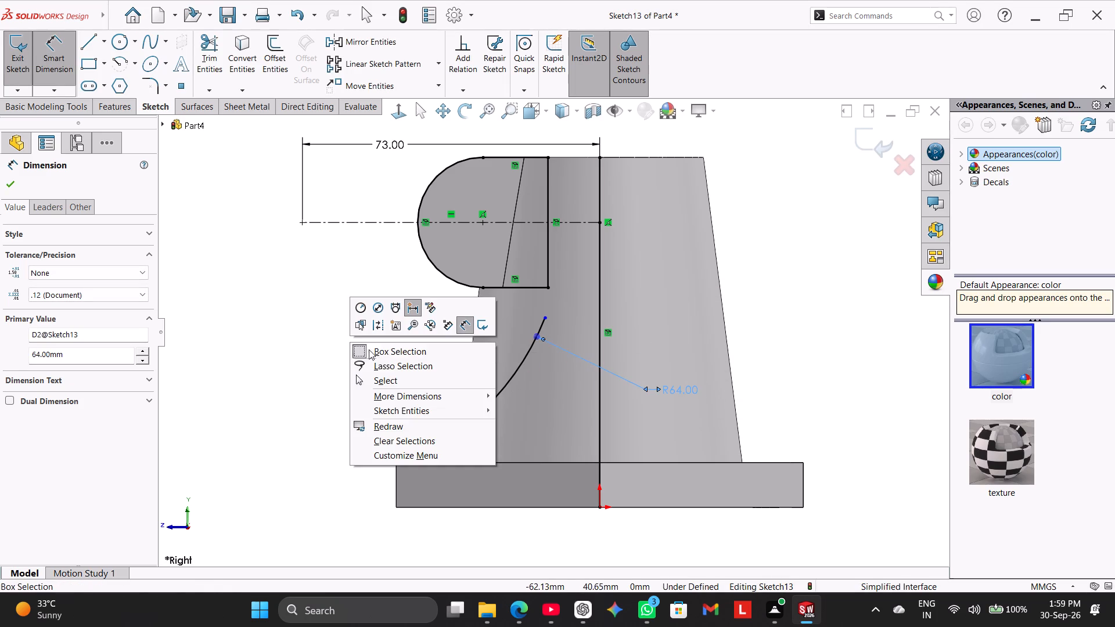
{"action": "left_click", "coordinate": [390, 379]}
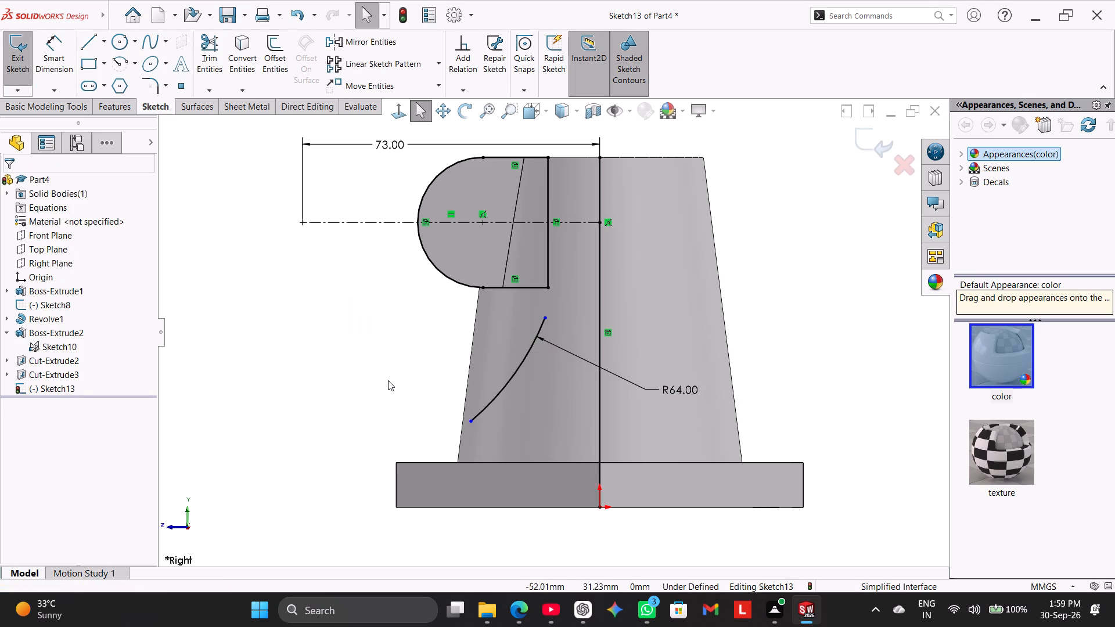
Change the model's display style to Hidden Lines Visible.
{"action": "left_click", "coordinate": [573, 109]}
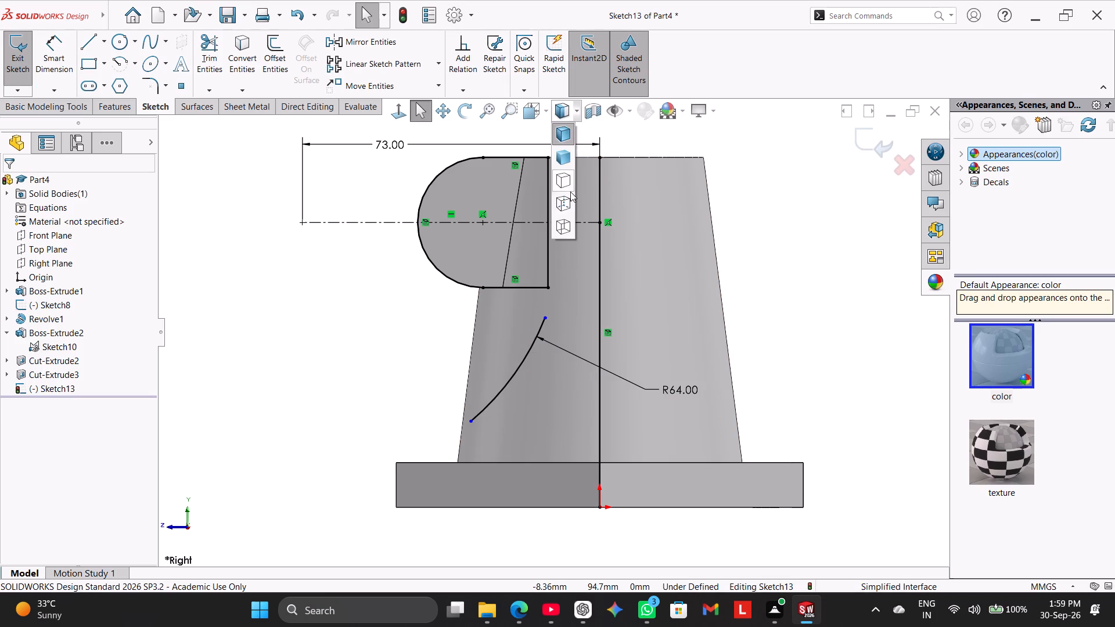
{"action": "left_click", "coordinate": [567, 197]}
{"action": "left_click", "coordinate": [381, 322]}
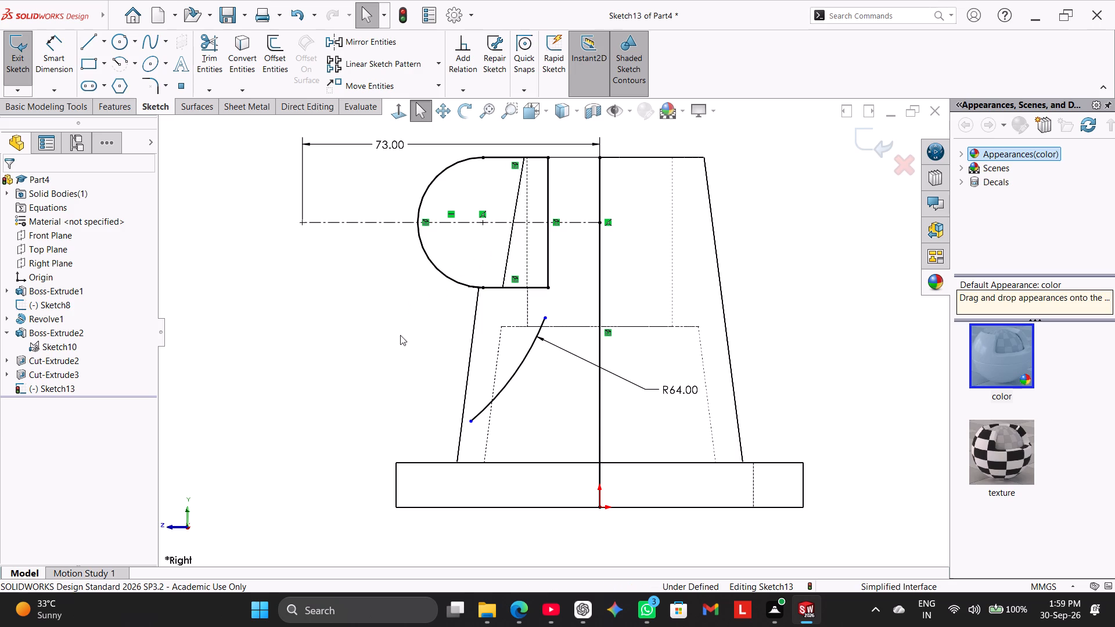
Move the R64 arc's lower endpoint onto the boss's outer slanted edge and its upper endpoint onto the hidden inner slanted edge.
{"action": "left_click_drag", "start_coordinate": [469, 423], "coordinate": [457, 426]}
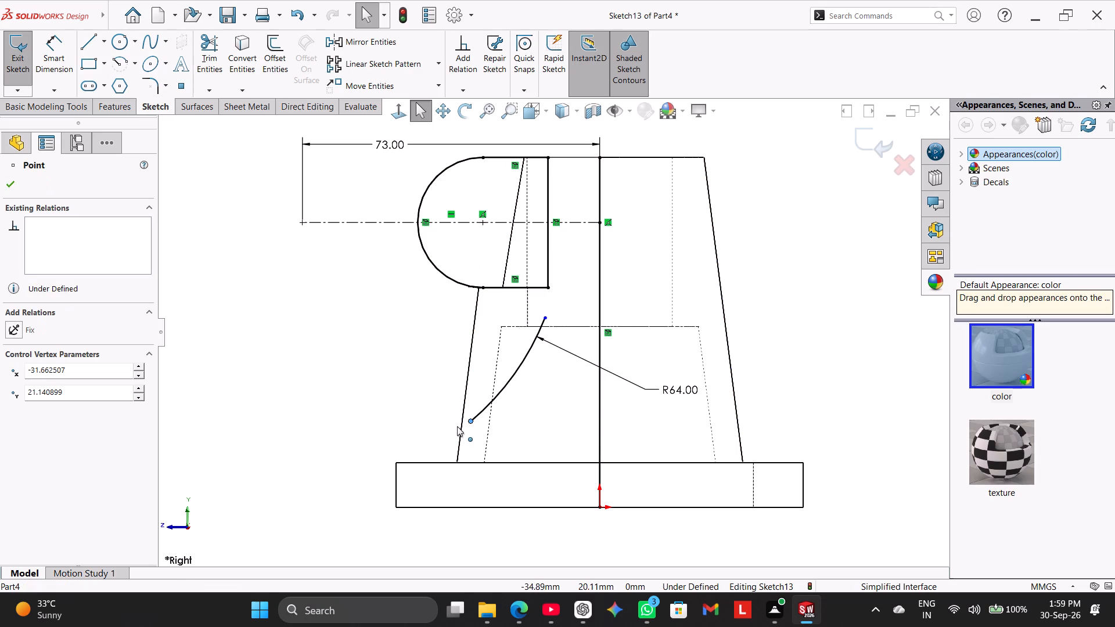
{"action": "left_click_drag", "start_coordinate": [457, 426], "coordinate": [461, 429]}
{"action": "left_click", "coordinate": [383, 384]}
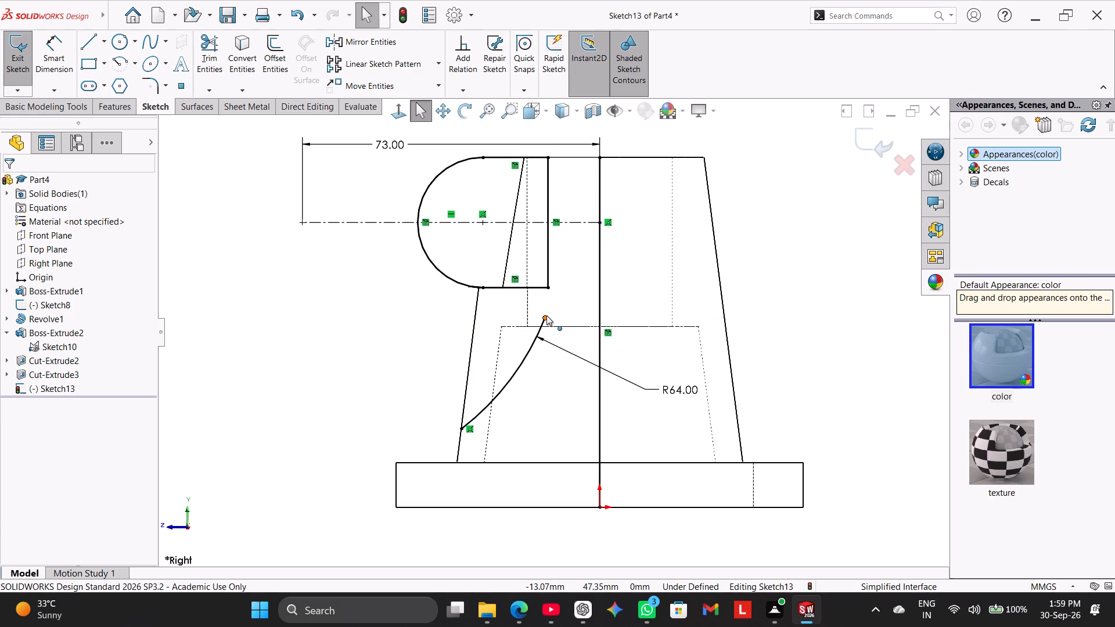
{"action": "left_click_drag", "start_coordinate": [542, 316], "coordinate": [498, 378]}
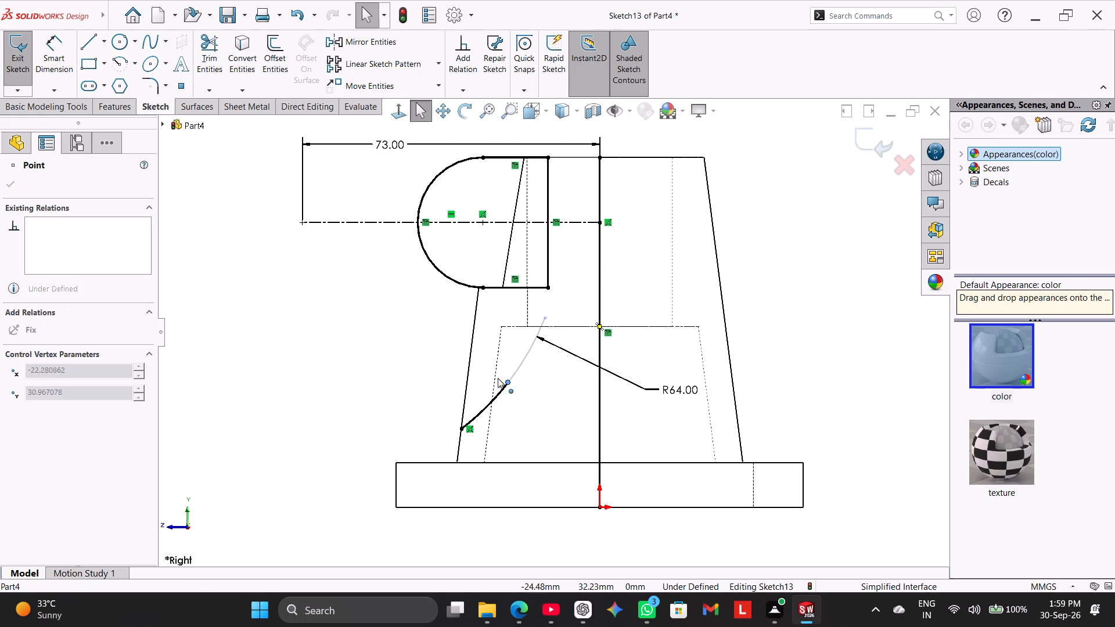
{"action": "left_click_drag", "start_coordinate": [498, 378], "coordinate": [485, 393]}
{"action": "left_click", "coordinate": [413, 374]}
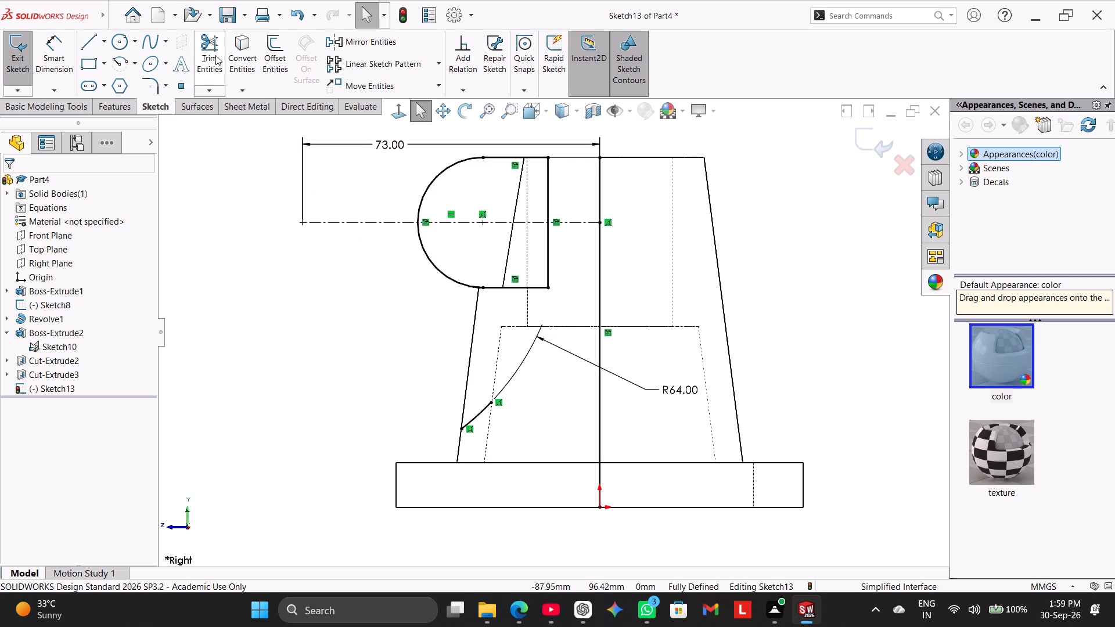
Convert the boss's outer slanted silhouette edge and hidden inner slanted silhouette edge on the lug side into Sketch13 entities.
{"action": "left_click", "coordinate": [235, 45]}
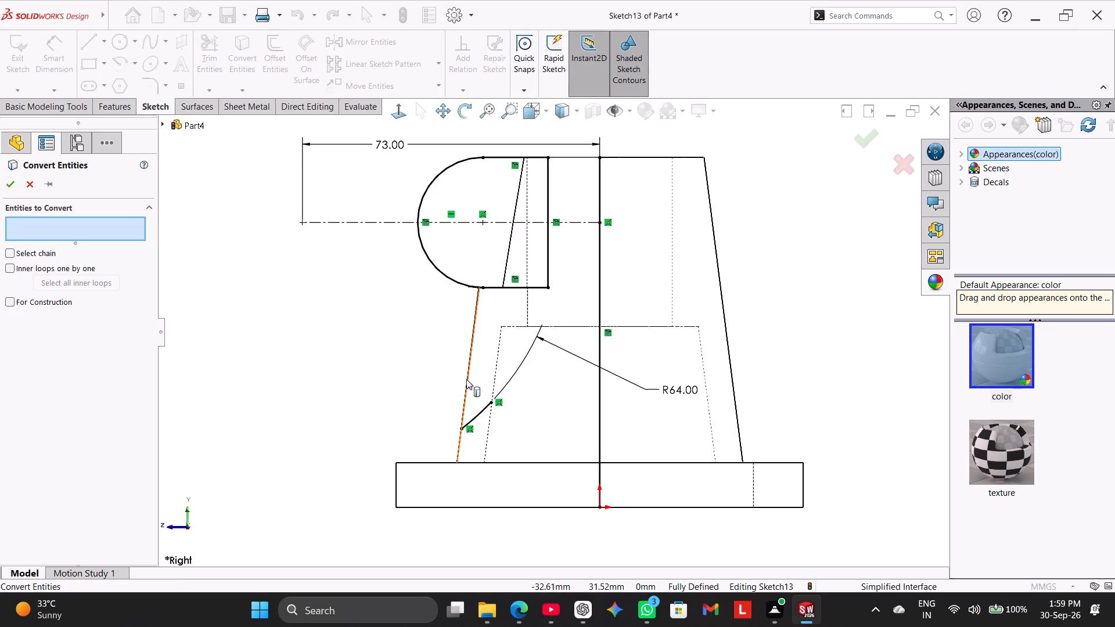
{"action": "left_click", "coordinate": [466, 379]}
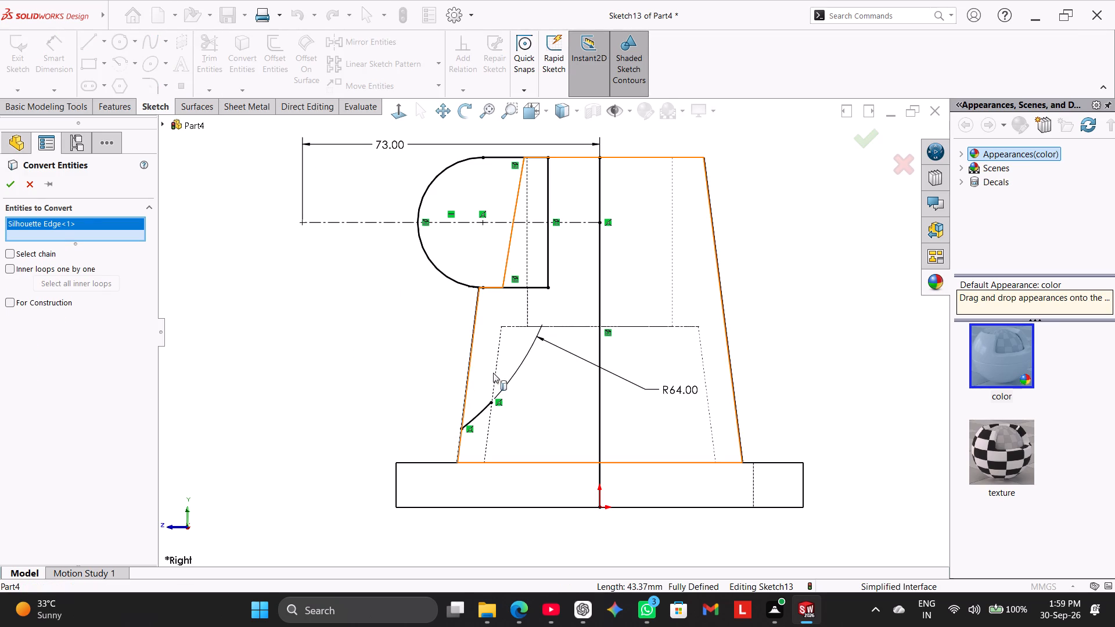
{"action": "left_click", "coordinate": [493, 372]}
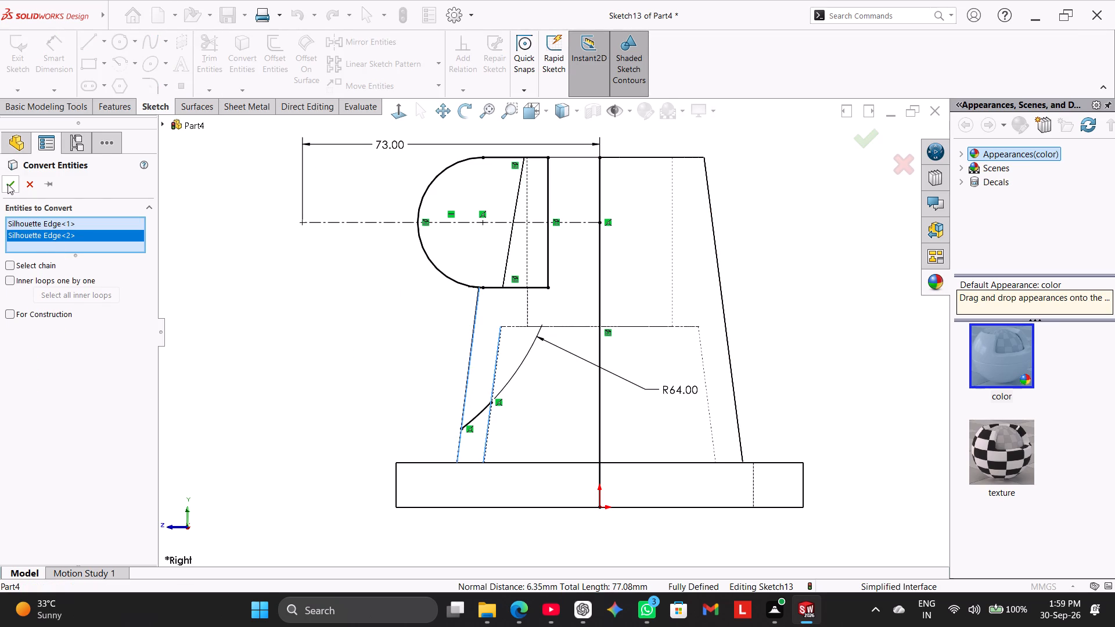
{"action": "left_click", "coordinate": [8, 183]}
{"action": "left_click", "coordinate": [234, 298]}
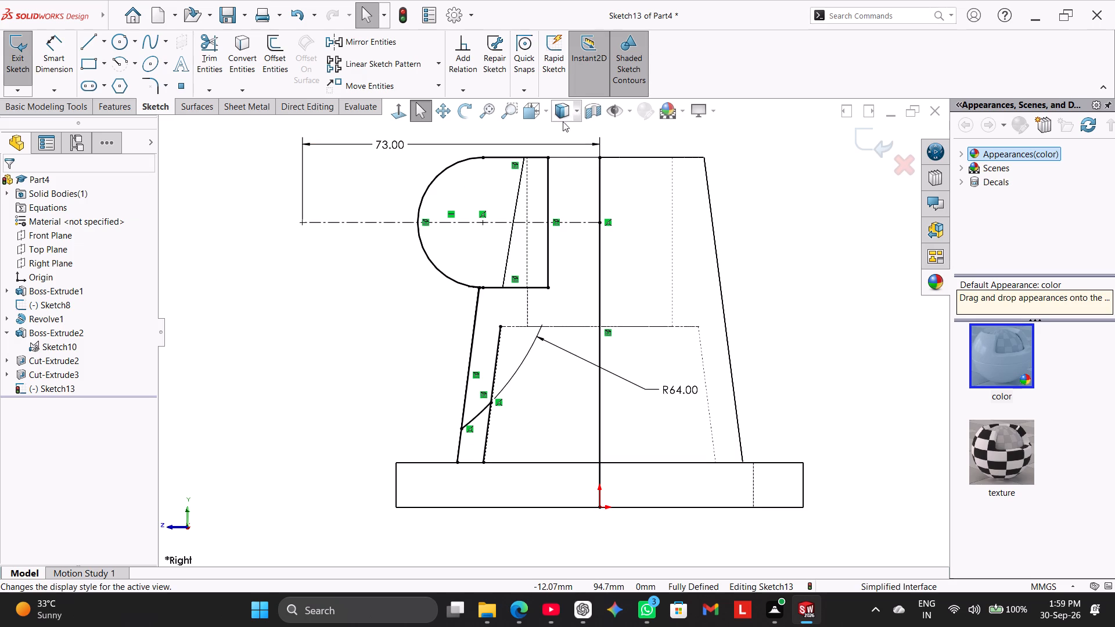
Extend the converted inner slanted line up to the lug profile's lower line.
{"action": "left_click", "coordinate": [213, 94]}
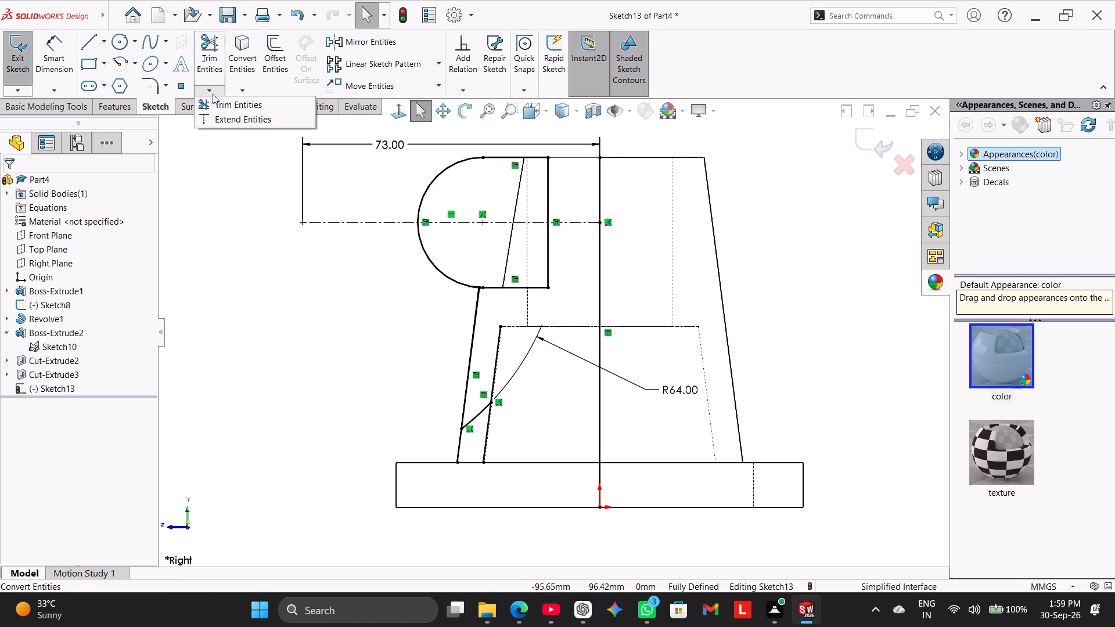
{"action": "left_click", "coordinate": [224, 113]}
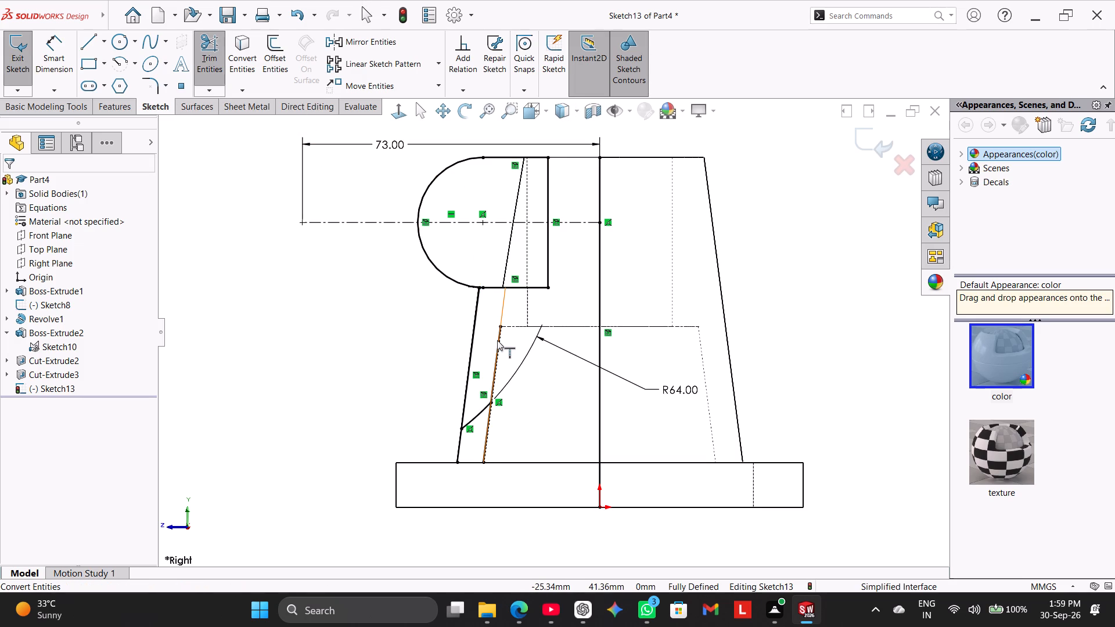
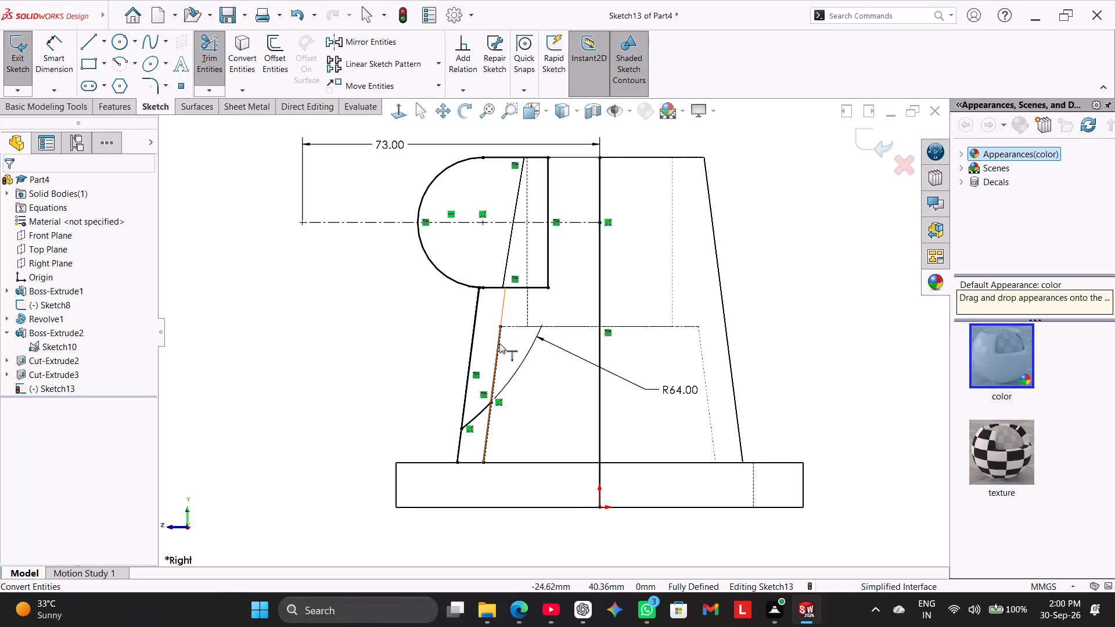
Extend the converted inner slanted line up to the lug profile's lower line.
{"action": "left_click", "coordinate": [499, 343]}
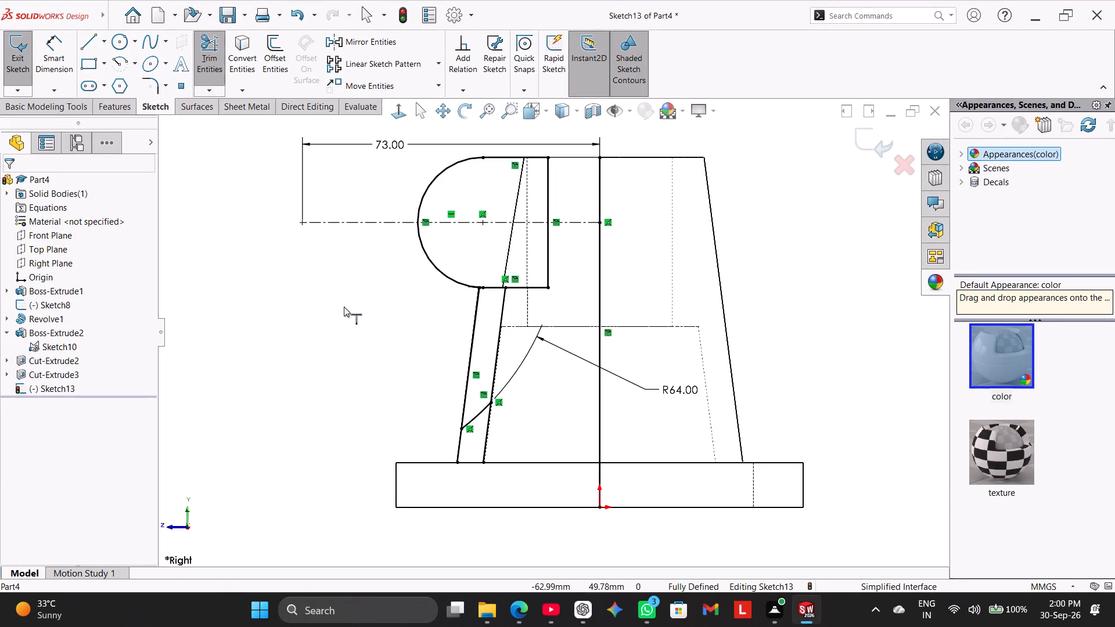
{"action": "right_click", "coordinate": [249, 249]}
{"action": "left_click_drag", "start_coordinate": [283, 288], "coordinate": [276, 283]}
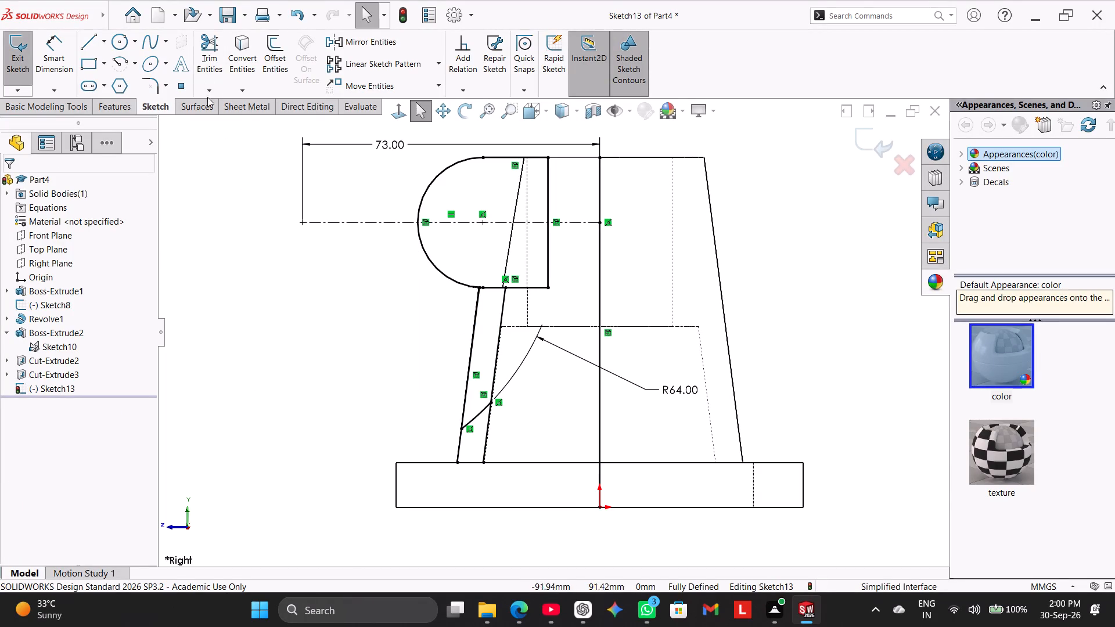
Trim away the portions of the inner and outer slanted lines that lie below the R64 arc.
{"action": "left_click", "coordinate": [203, 60]}
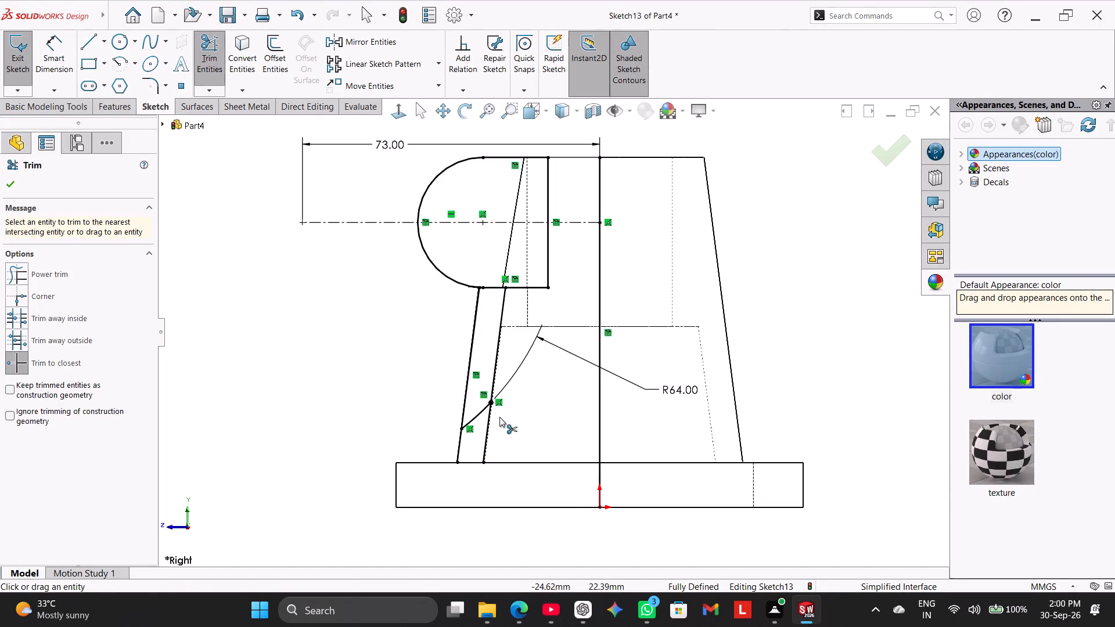
{"action": "left_click", "coordinate": [488, 427]}
{"action": "left_click", "coordinate": [459, 443]}
{"action": "right_click", "coordinate": [290, 338]}
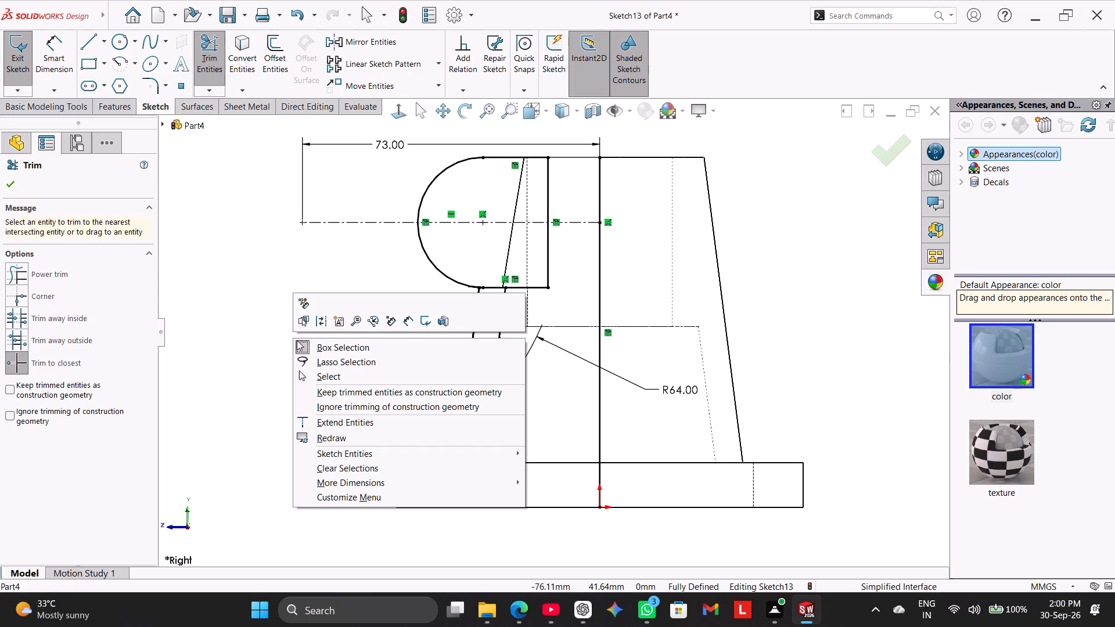
{"action": "left_click", "coordinate": [333, 376]}
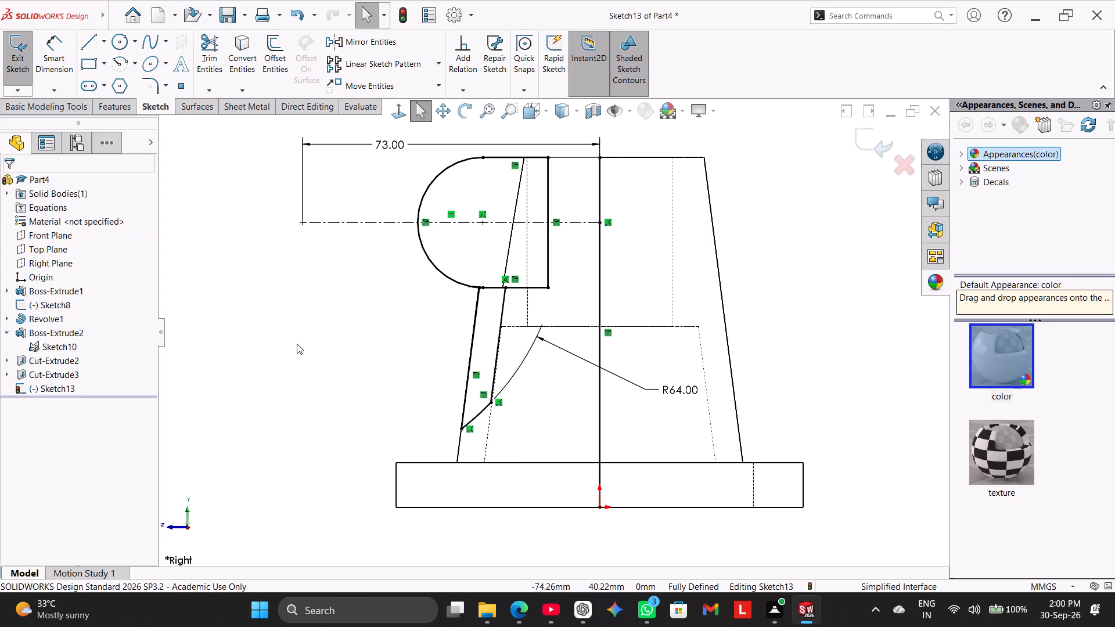
Trim the lug profile's lower boundary between the two slanted lines, including the tiny leftover by the rounded end, and exit Sketch13.
{"action": "left_click_drag", "start_coordinate": [200, 50], "coordinate": [206, 63]}
{"action": "left_click_drag", "start_coordinate": [206, 63], "coordinate": [203, 56]}
{"action": "left_click", "coordinate": [491, 286]}
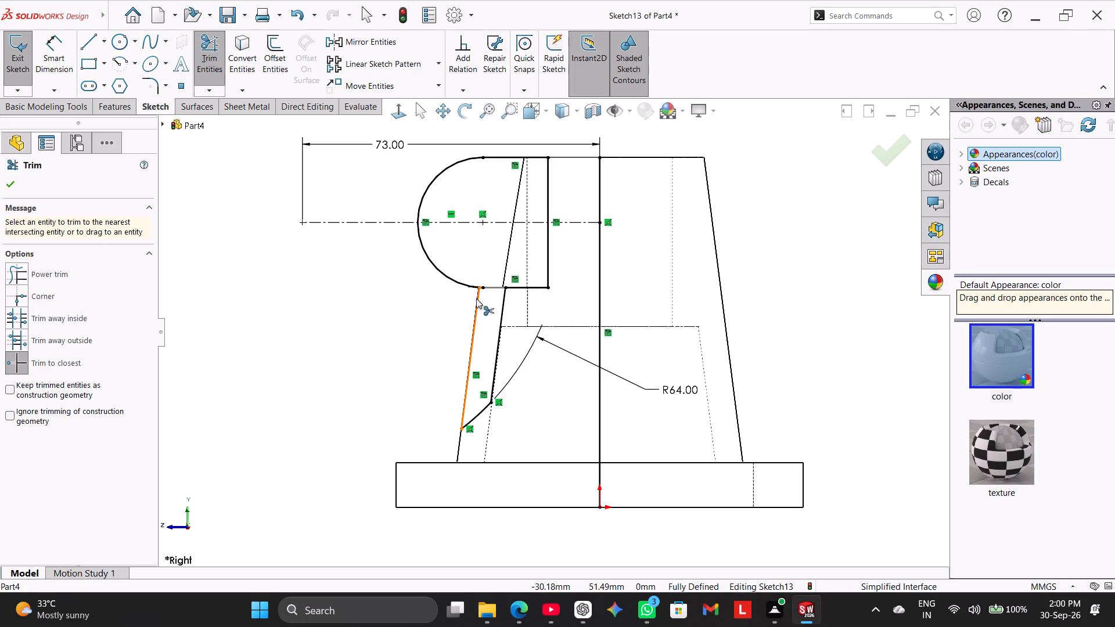
{"action": "scroll", "coordinate": [465, 293], "scroll_direction": "down", "scroll_amount": 7}
{"action": "left_click", "coordinate": [580, 300]}
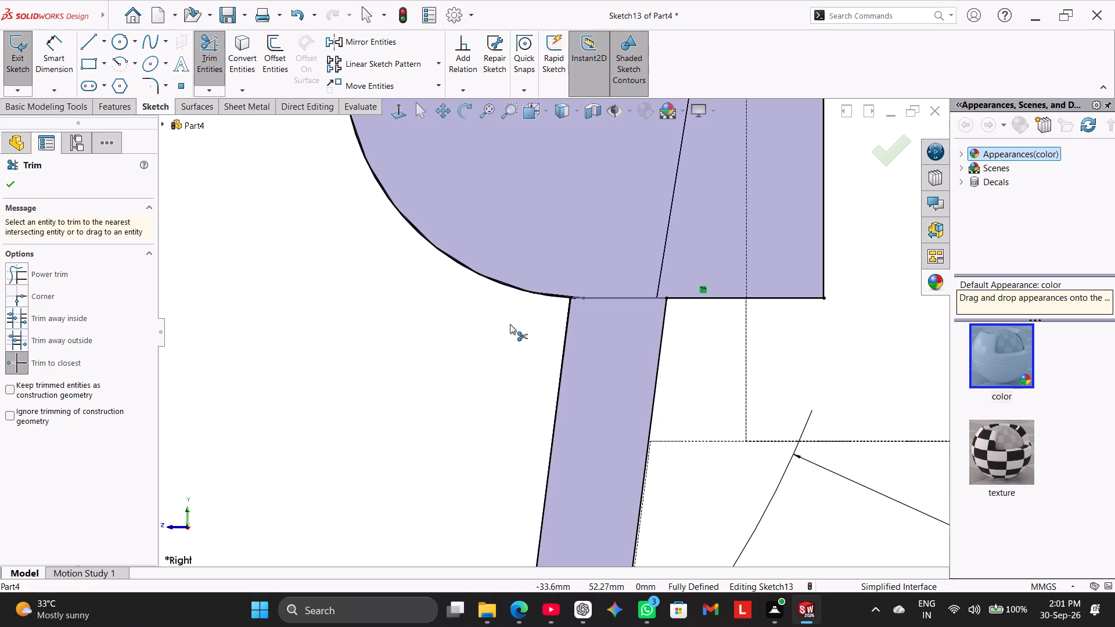
{"action": "scroll", "coordinate": [531, 318], "scroll_direction": "down", "scroll_amount": 4}
{"action": "scroll", "coordinate": [728, 243], "scroll_direction": "down", "scroll_amount": 6}
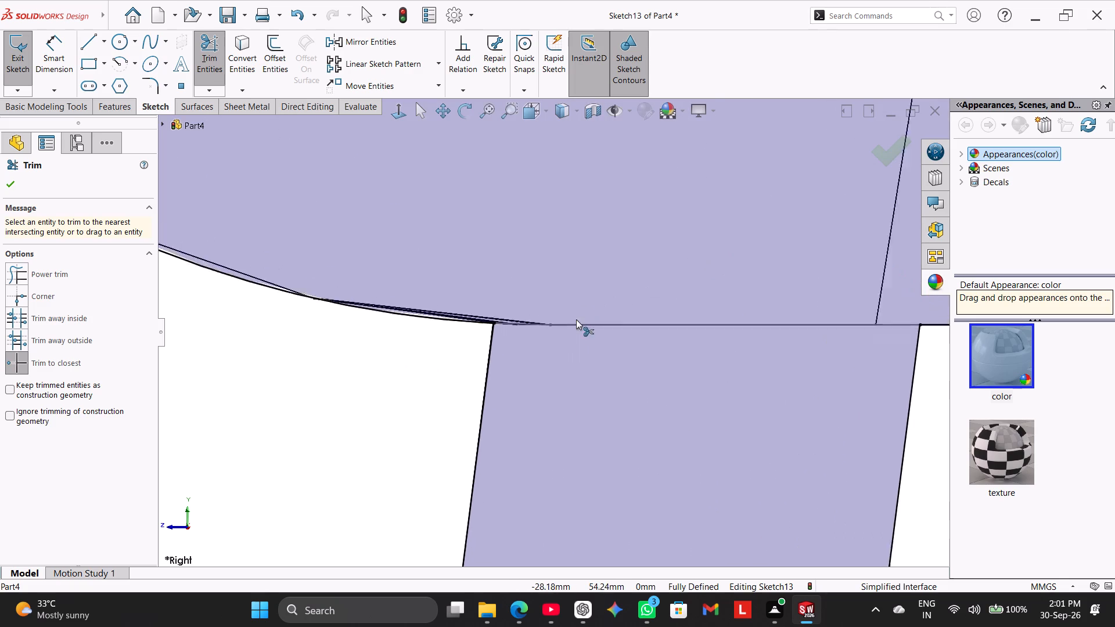
{"action": "scroll", "coordinate": [463, 333], "scroll_direction": "down", "scroll_amount": 10}
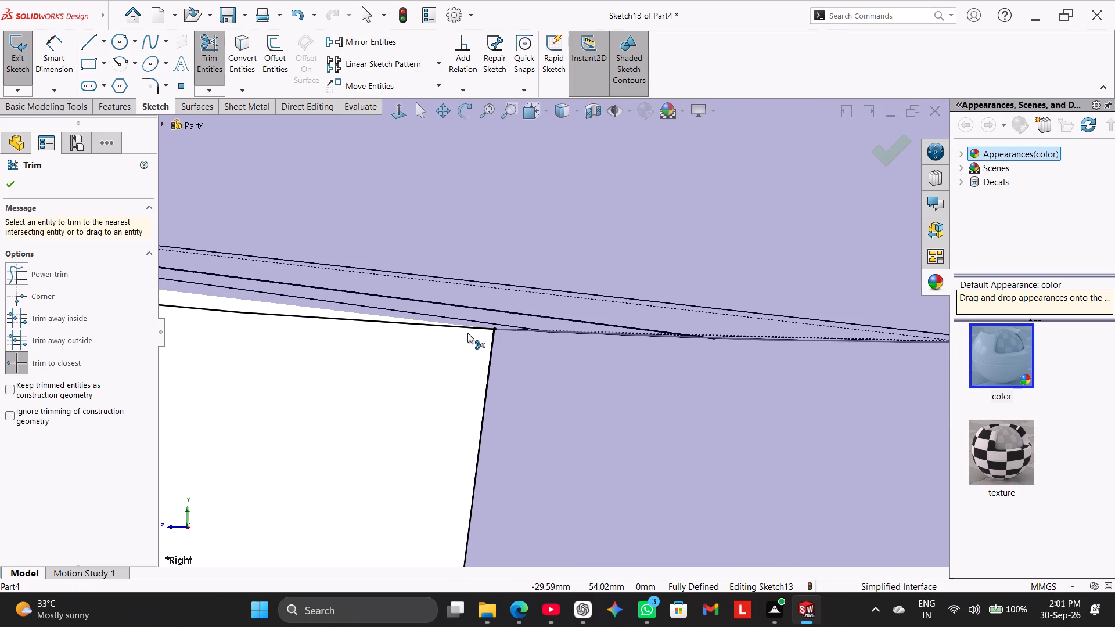
{"action": "scroll", "coordinate": [553, 305], "scroll_direction": "down", "scroll_amount": 4}
{"action": "scroll", "coordinate": [535, 338], "scroll_direction": "up", "scroll_amount": 7}
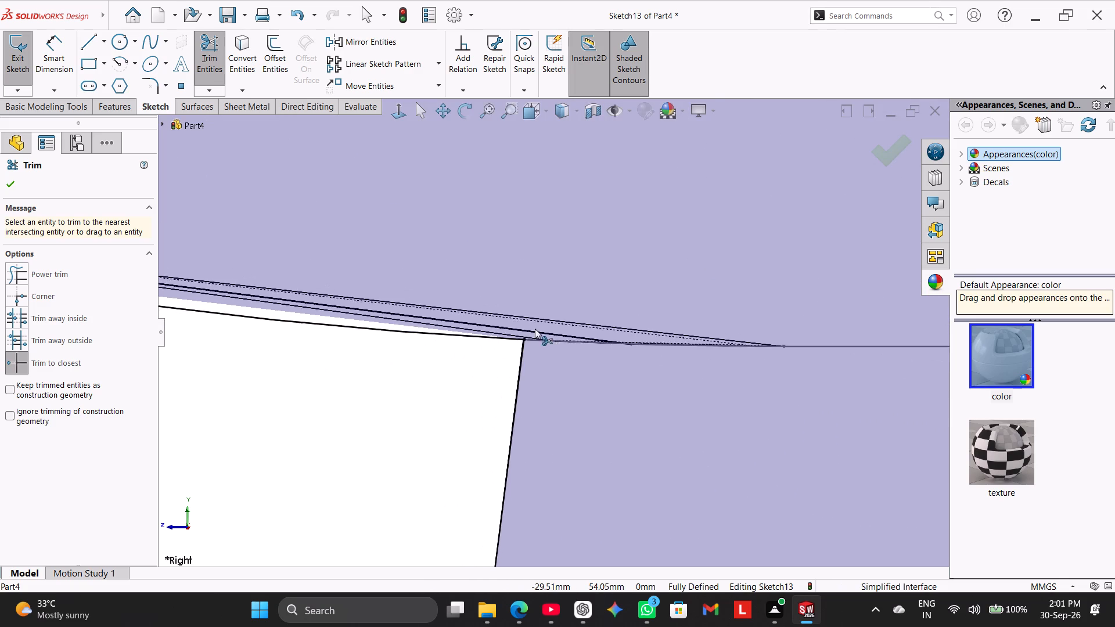
{"action": "scroll", "coordinate": [535, 329], "scroll_direction": "up", "scroll_amount": 20}
{"action": "scroll", "coordinate": [535, 329], "scroll_direction": "up", "scroll_amount": 4}
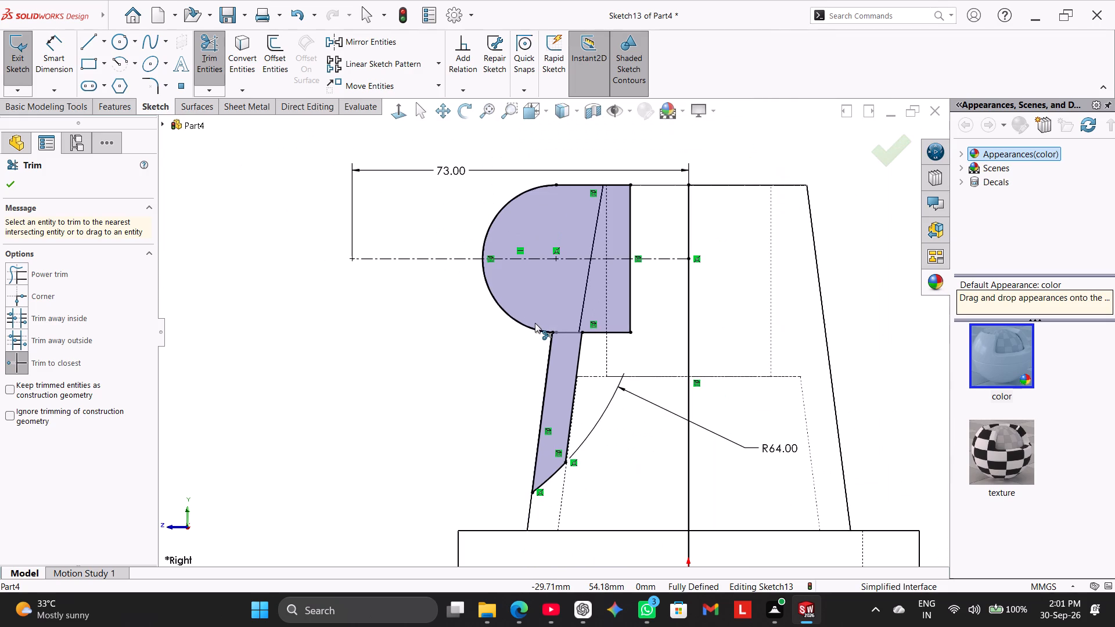
{"action": "right_click", "coordinate": [347, 286]}
{"action": "left_click", "coordinate": [383, 323]}
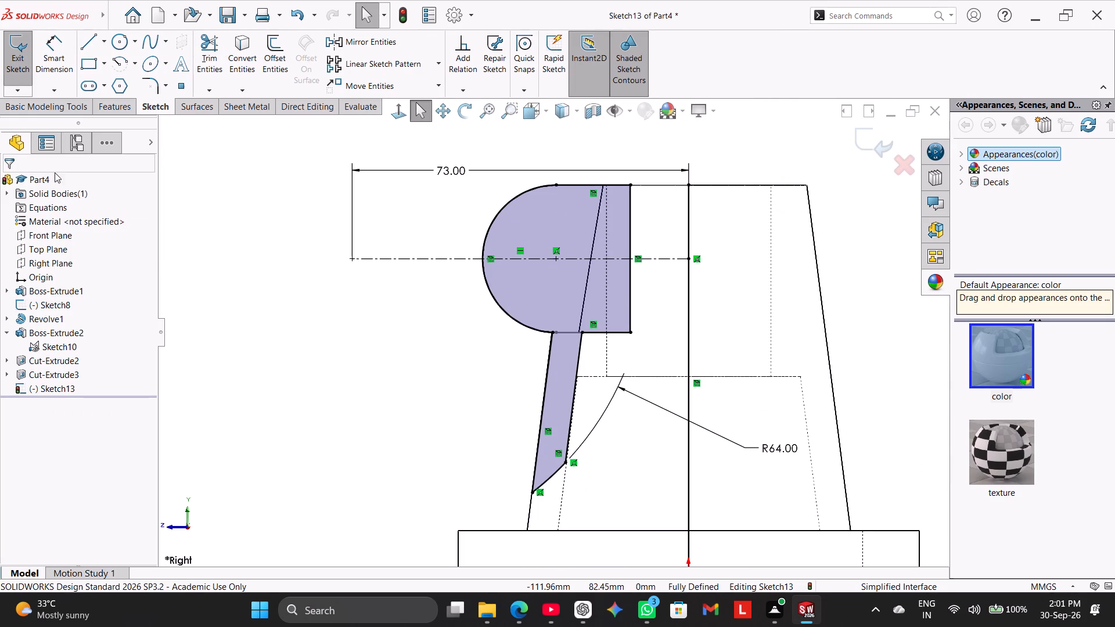
{"action": "left_click", "coordinate": [16, 67]}
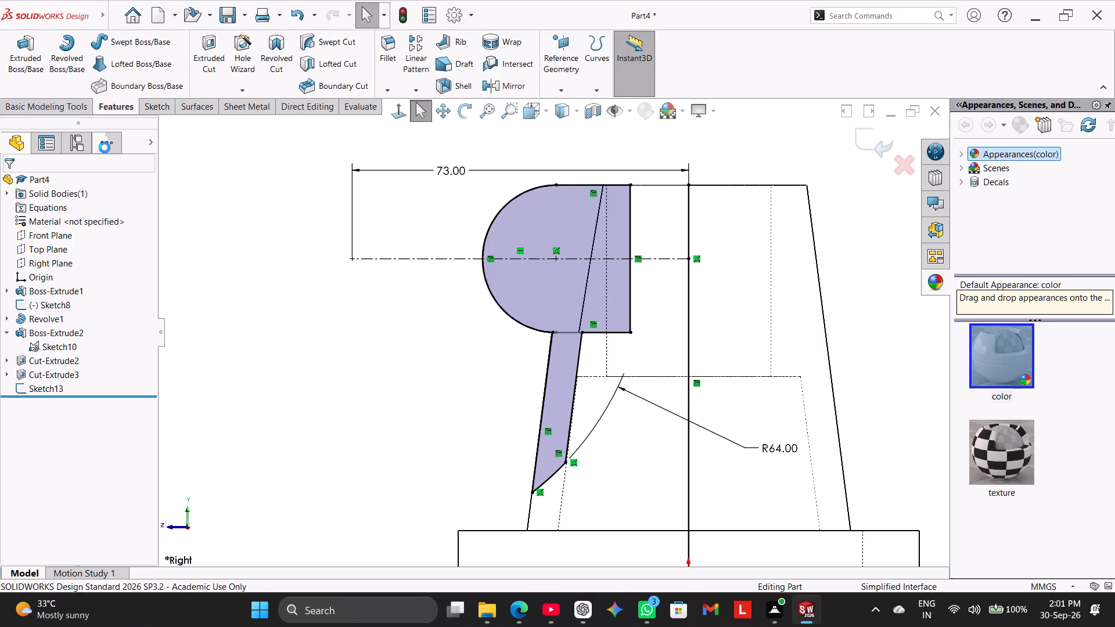
{"action": "left_click", "coordinate": [271, 287]}
Change the model's display style to Shaded With Edges.
{"action": "scroll", "coordinate": [282, 276], "scroll_direction": "up", "scroll_amount": 1}
{"action": "middle_click_drag", "start_coordinate": [295, 279], "coordinate": [346, 329]}
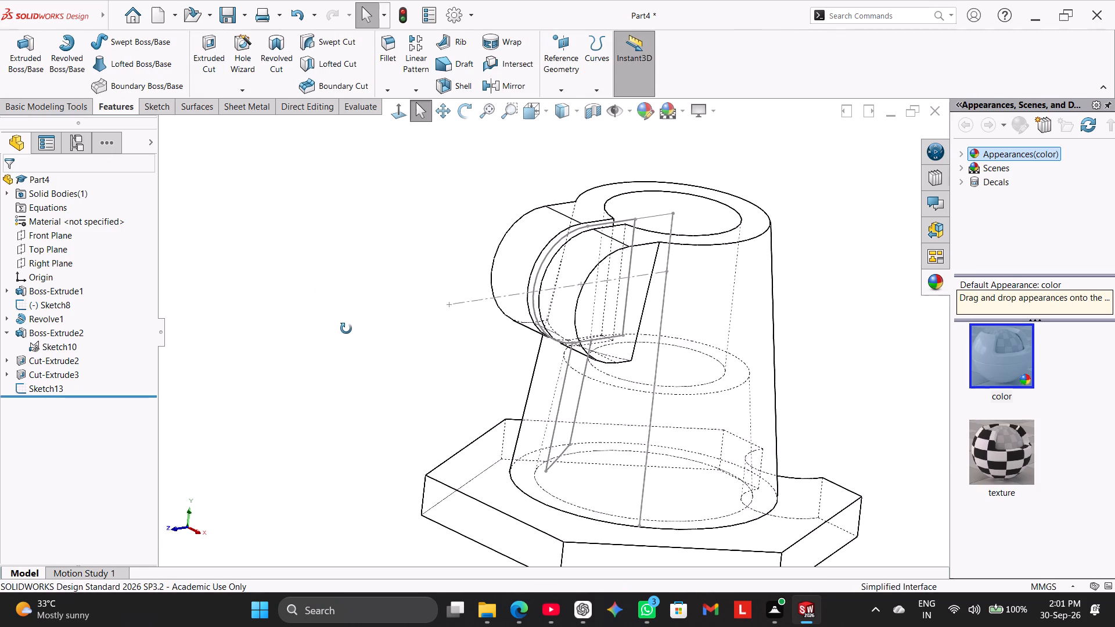
{"action": "middle_click_drag", "start_coordinate": [346, 329], "coordinate": [358, 334]}
{"action": "middle_click_drag", "start_coordinate": [359, 334], "coordinate": [401, 211]}
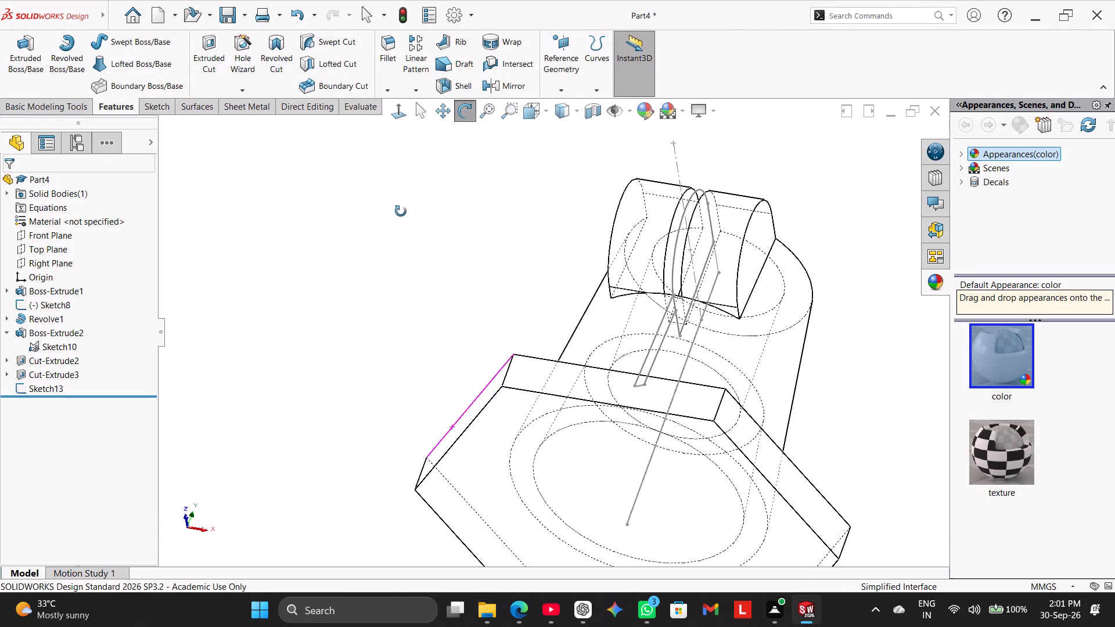
{"action": "middle_click_drag", "start_coordinate": [401, 211], "coordinate": [325, 250]}
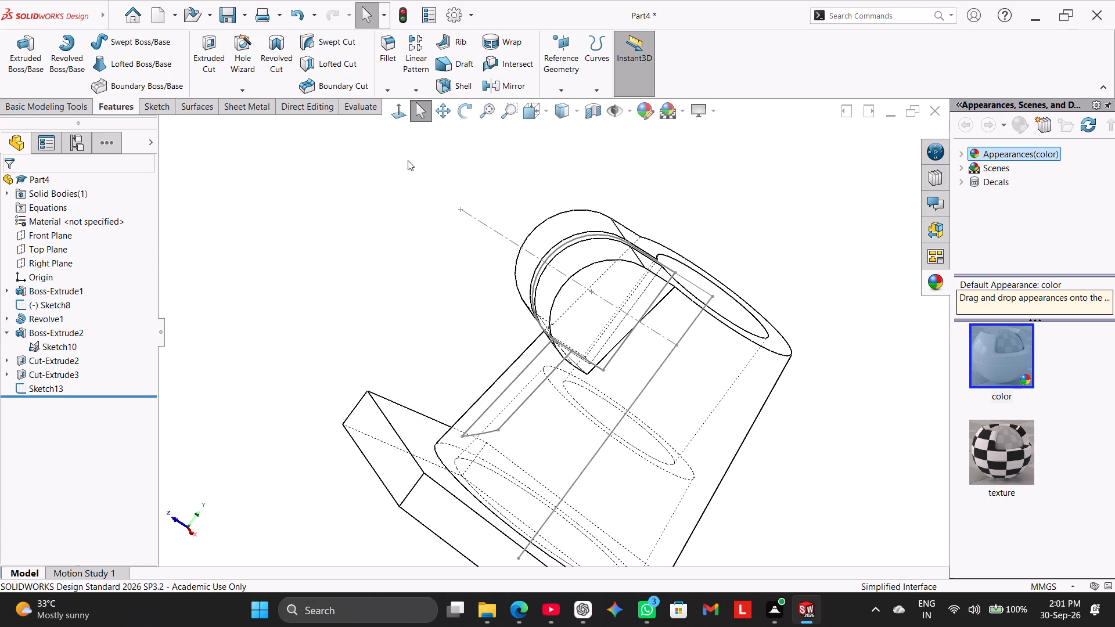
{"action": "left_click", "coordinate": [546, 113]}
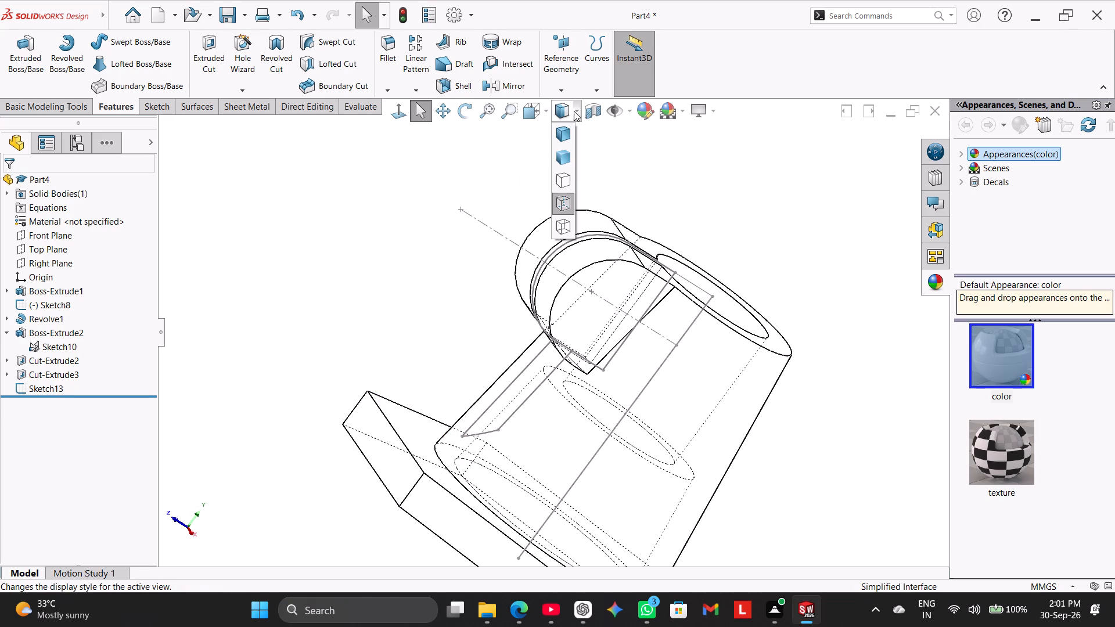
{"action": "left_click", "coordinate": [564, 135]}
{"action": "left_click", "coordinate": [336, 208]}
{"action": "middle_click_drag", "start_coordinate": [336, 209], "coordinate": [318, 236]}
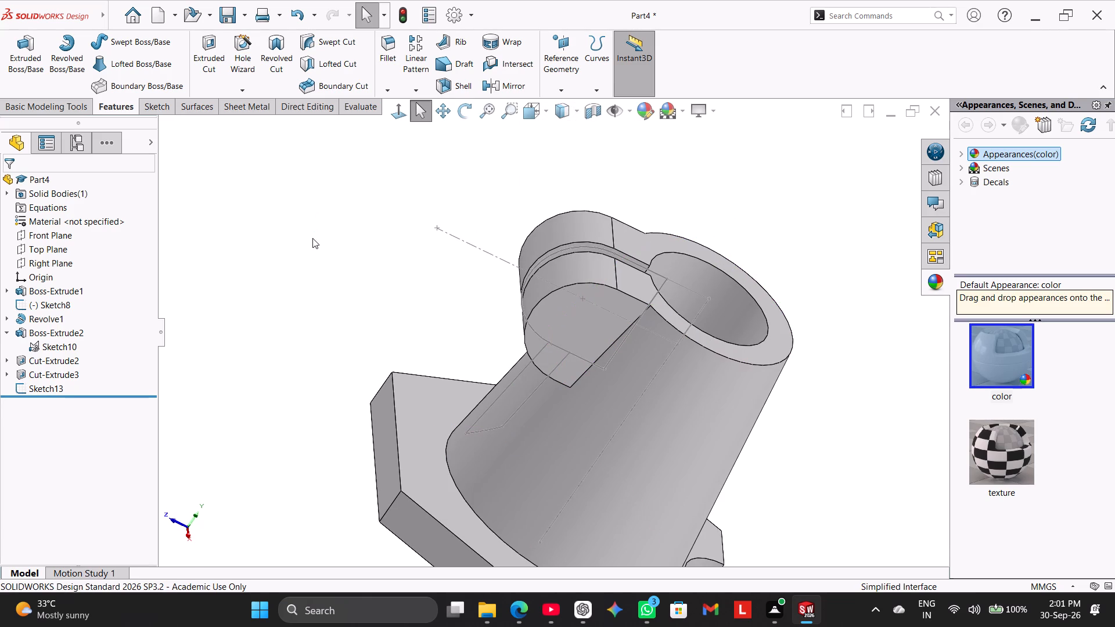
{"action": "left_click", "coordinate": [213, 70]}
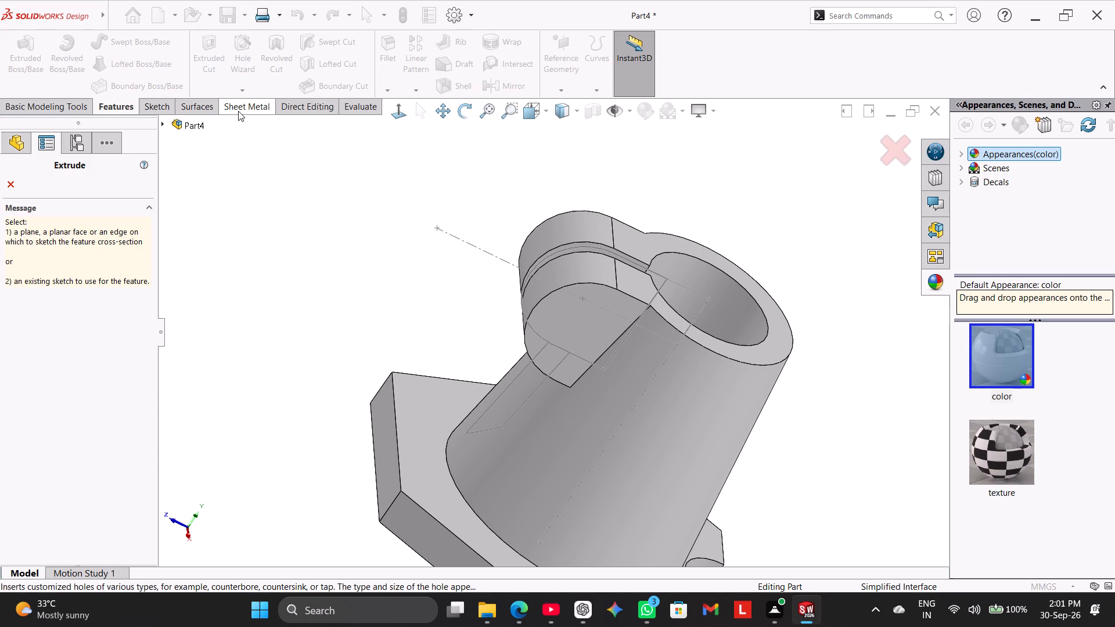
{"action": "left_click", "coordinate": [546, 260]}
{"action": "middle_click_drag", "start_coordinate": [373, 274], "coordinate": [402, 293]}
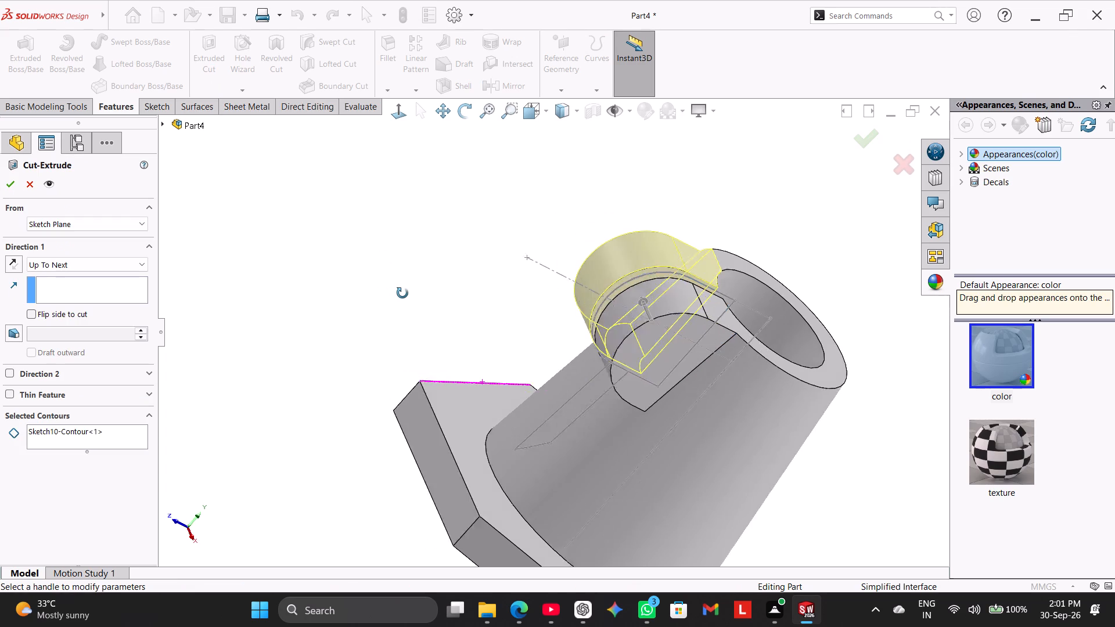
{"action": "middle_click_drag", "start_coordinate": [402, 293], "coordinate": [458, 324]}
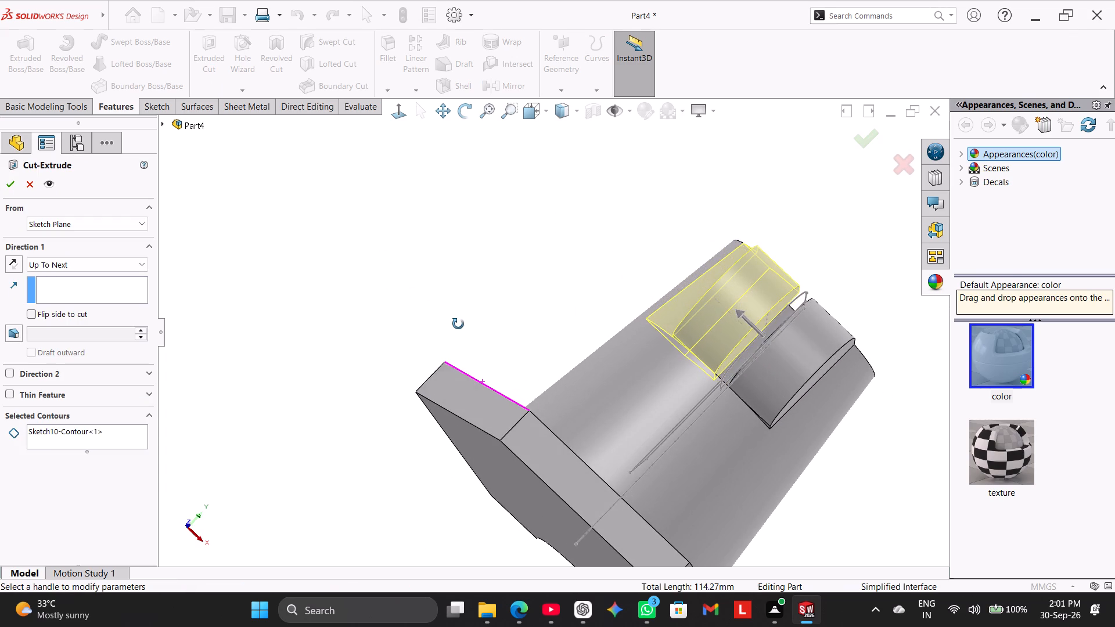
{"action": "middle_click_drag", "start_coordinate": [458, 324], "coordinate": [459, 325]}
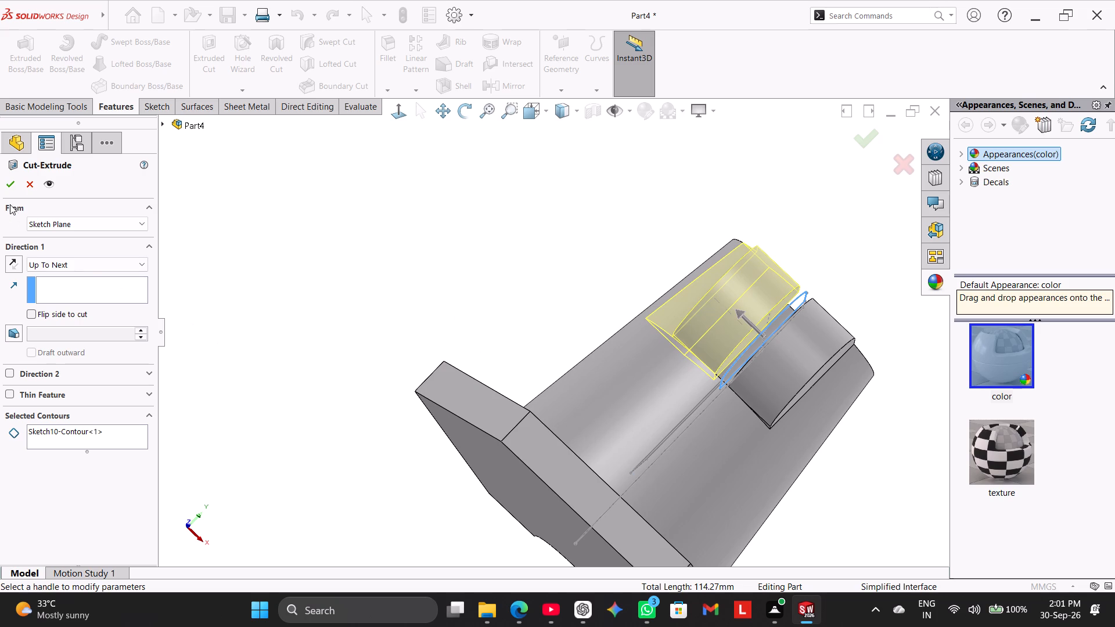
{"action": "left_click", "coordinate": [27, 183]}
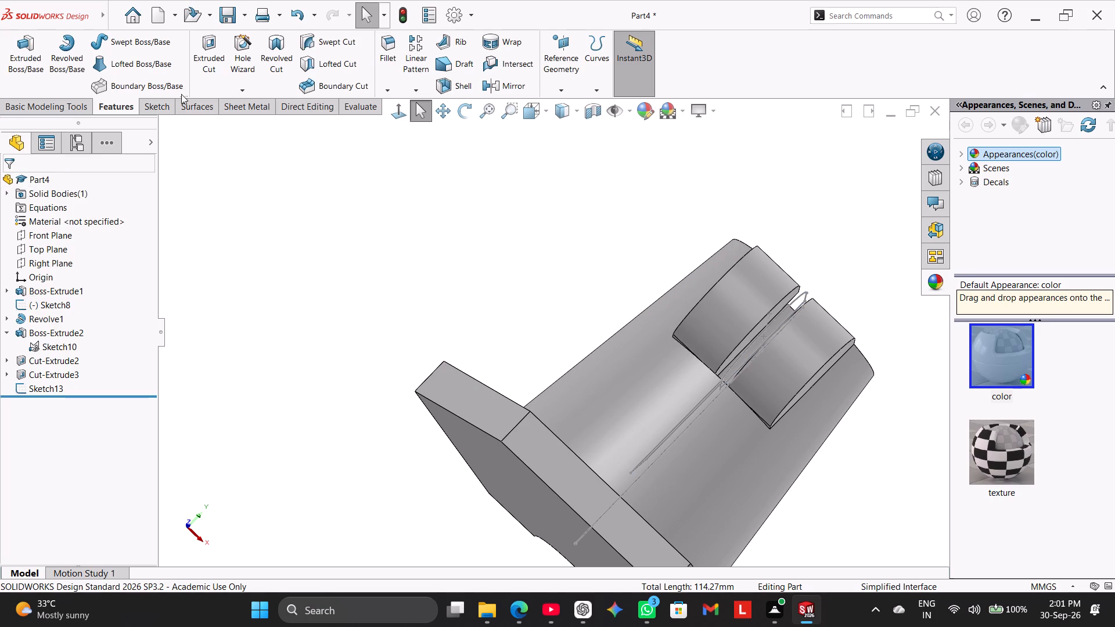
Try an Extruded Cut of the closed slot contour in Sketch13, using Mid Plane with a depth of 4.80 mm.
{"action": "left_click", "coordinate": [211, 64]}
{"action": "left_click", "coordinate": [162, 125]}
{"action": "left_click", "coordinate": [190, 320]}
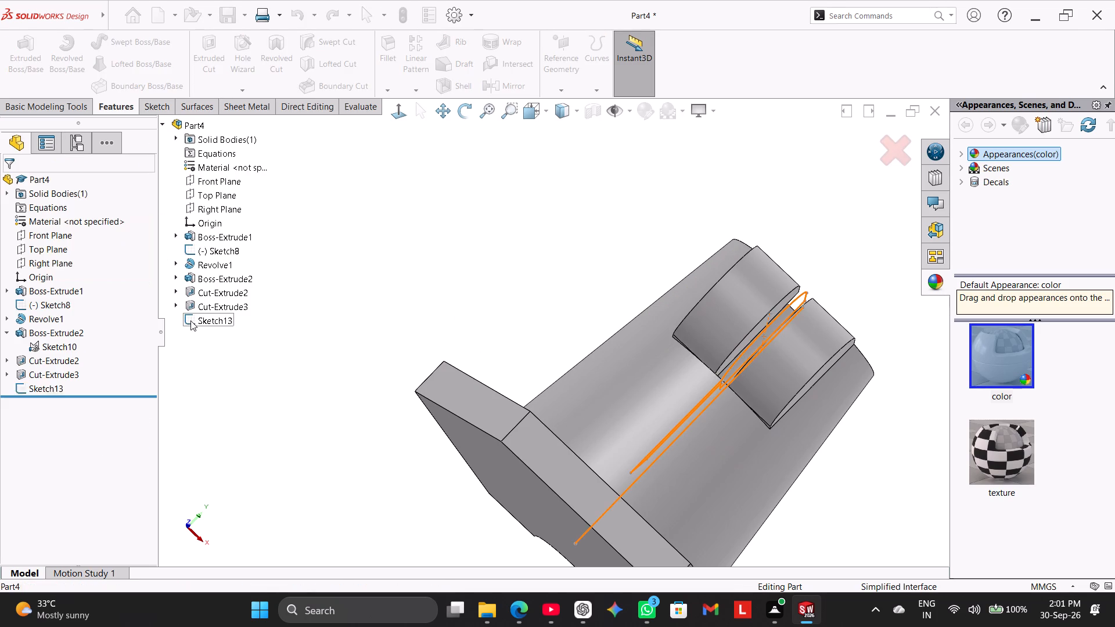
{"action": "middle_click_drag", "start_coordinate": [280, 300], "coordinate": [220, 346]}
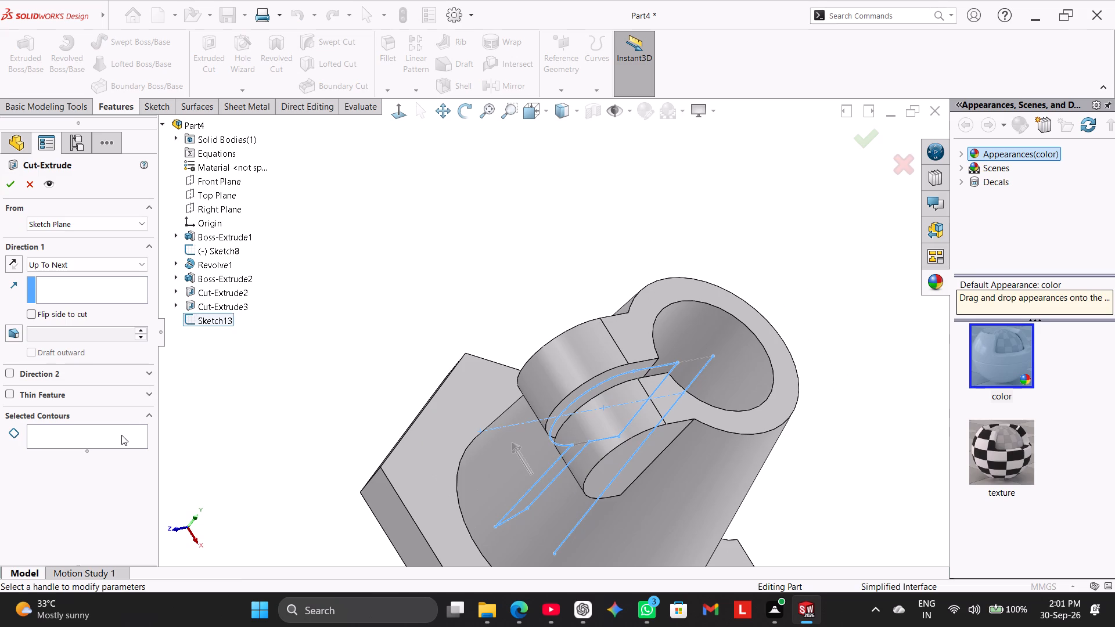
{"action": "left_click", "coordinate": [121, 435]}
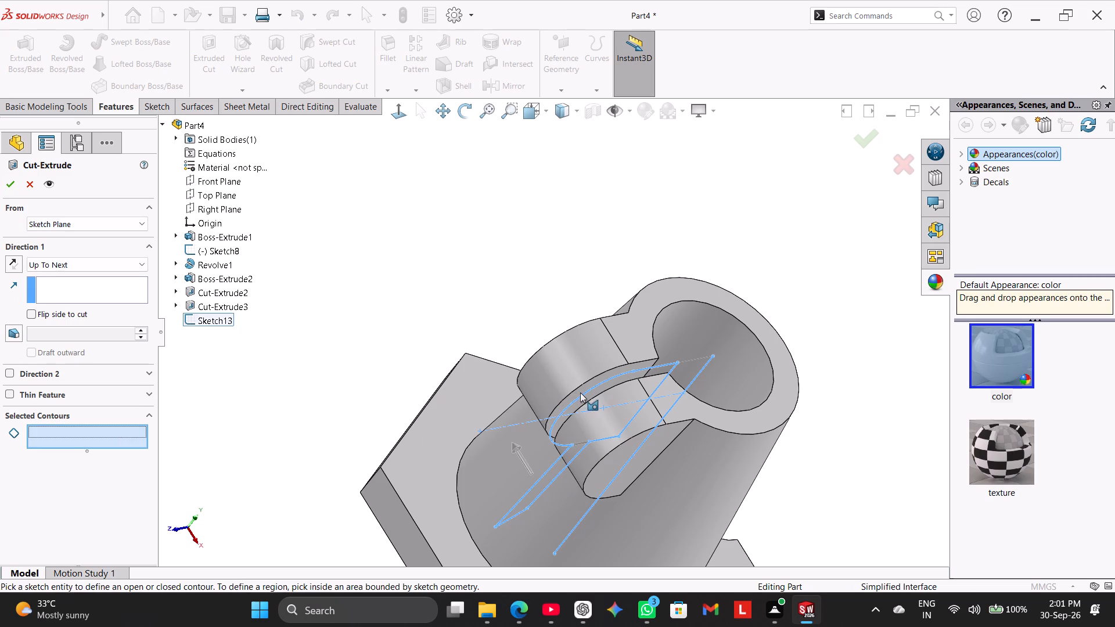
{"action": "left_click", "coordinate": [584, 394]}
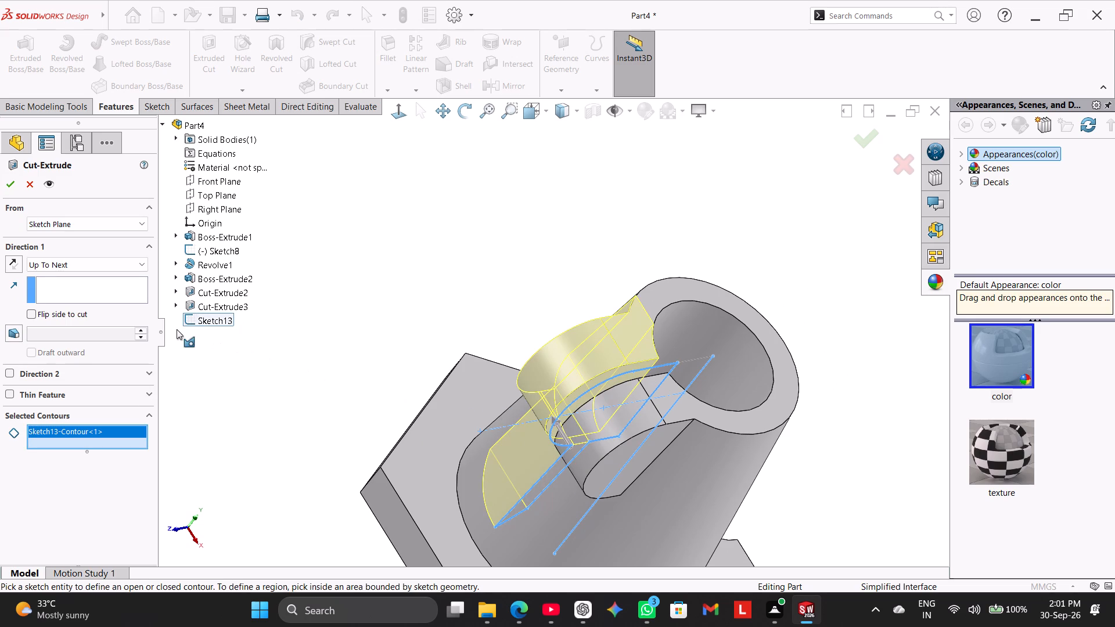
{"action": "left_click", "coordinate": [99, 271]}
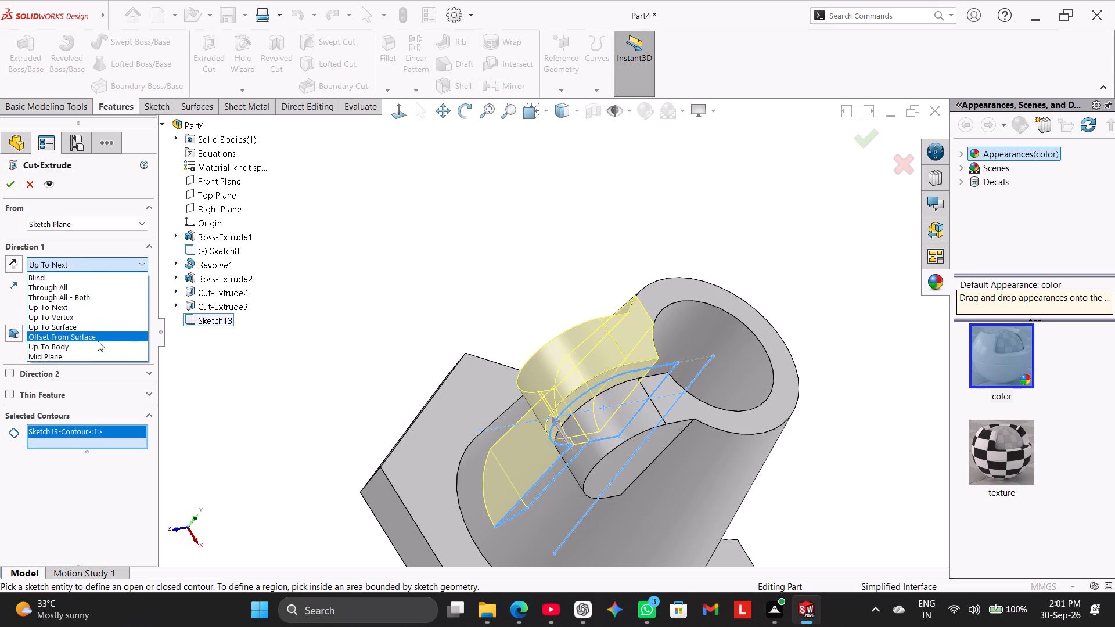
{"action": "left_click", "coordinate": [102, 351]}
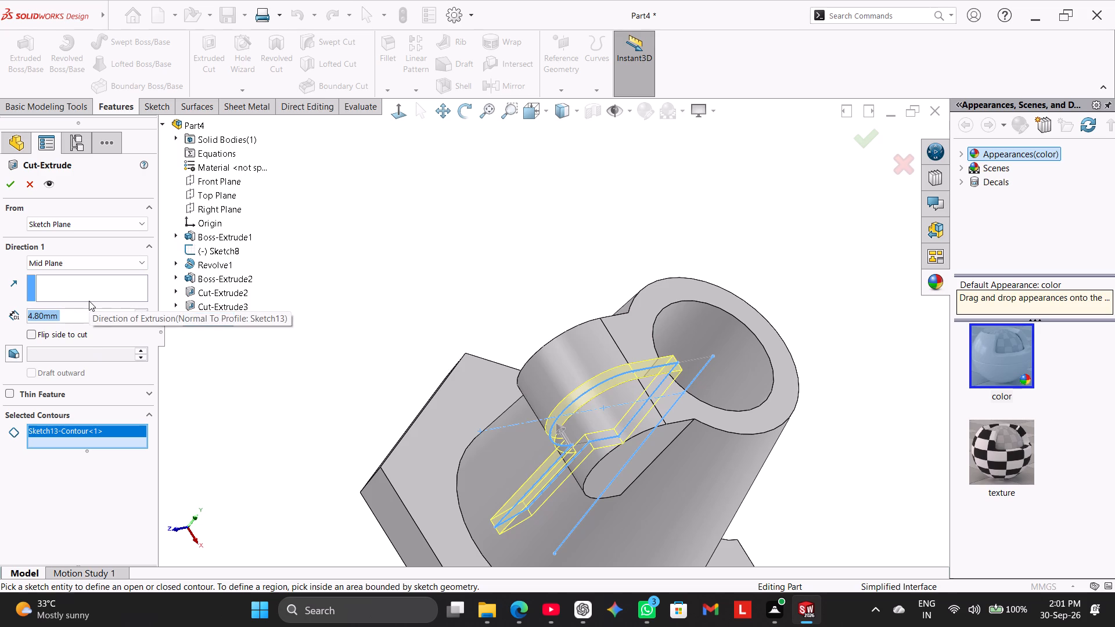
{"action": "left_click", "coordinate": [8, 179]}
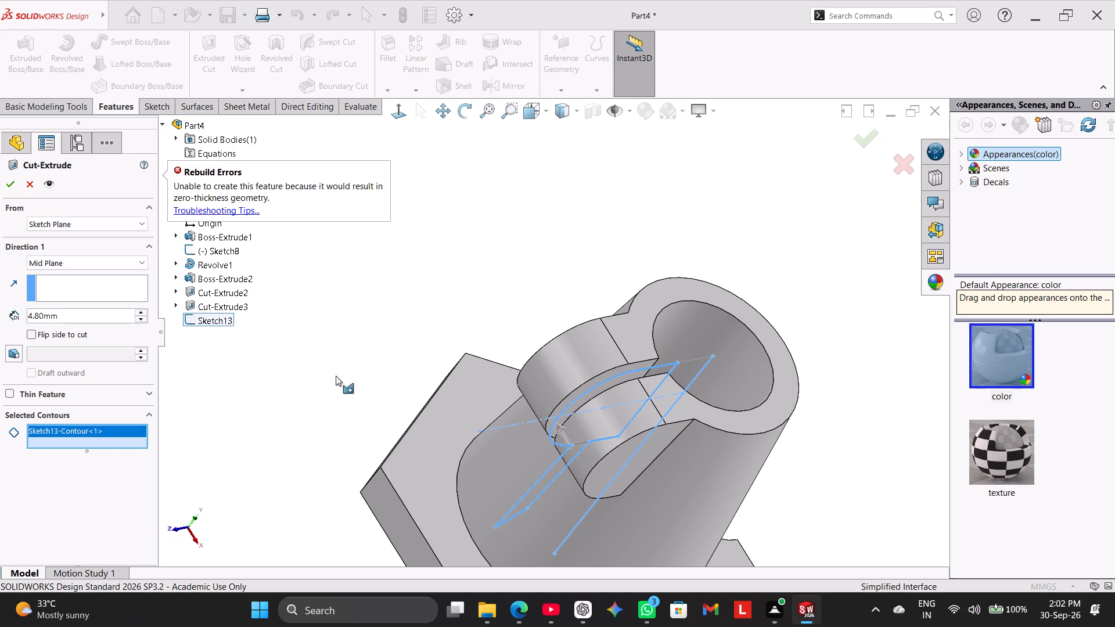
Examine the lug, existing slot and boss bore against the Sketch13 contour from several angles, and abandon the cut.
{"action": "middle_click_drag", "start_coordinate": [322, 369], "coordinate": [330, 446]}
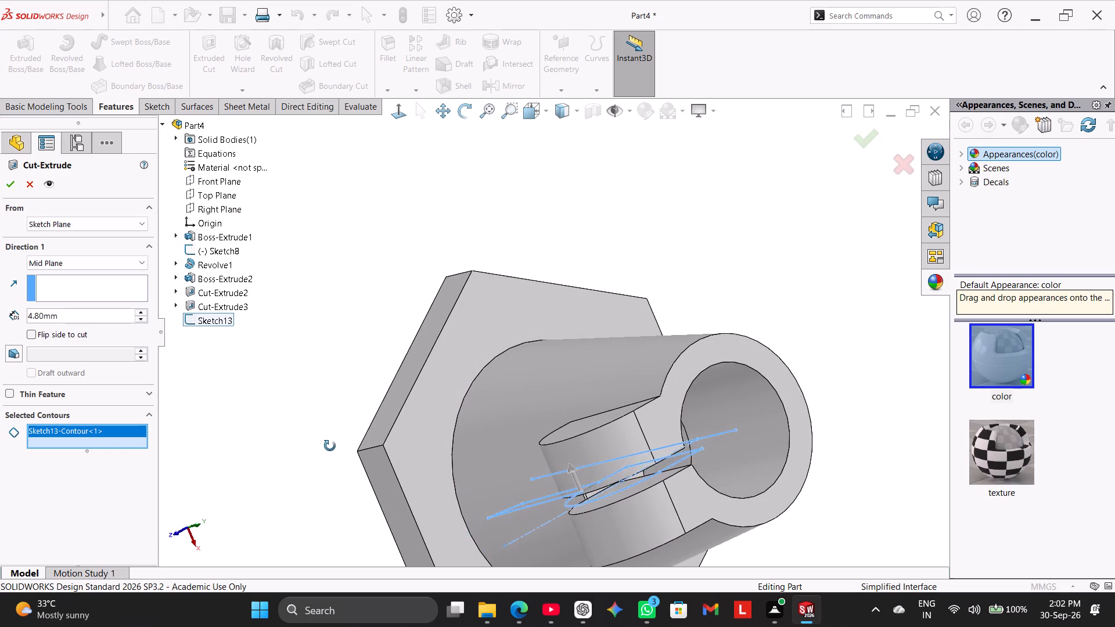
{"action": "middle_click_drag", "start_coordinate": [330, 446], "coordinate": [346, 339]}
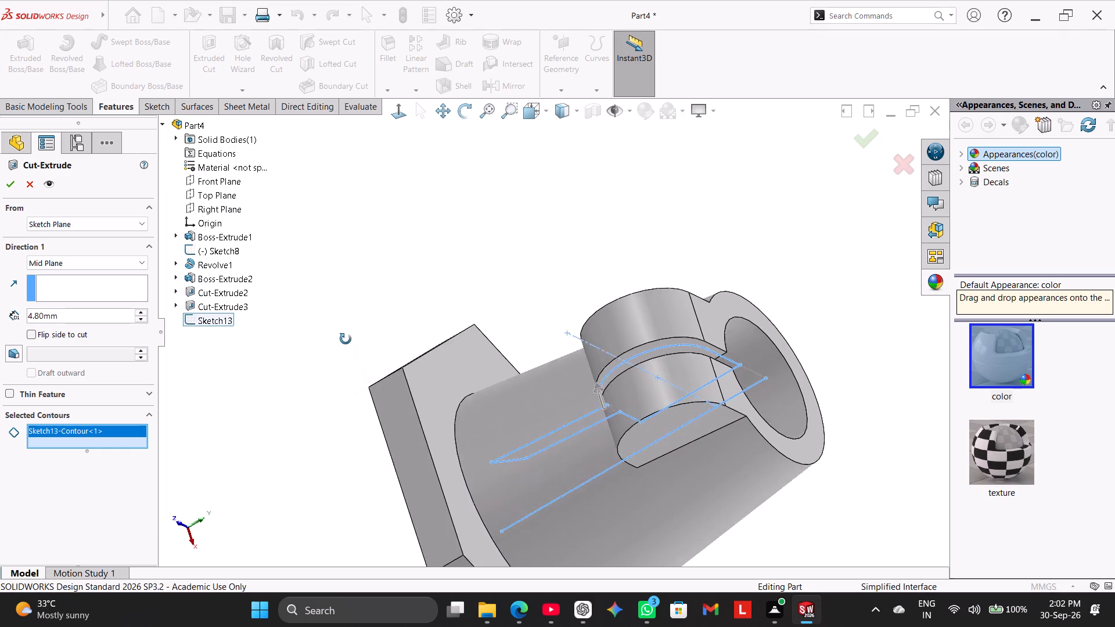
{"action": "middle_click_drag", "start_coordinate": [346, 339], "coordinate": [232, 342]}
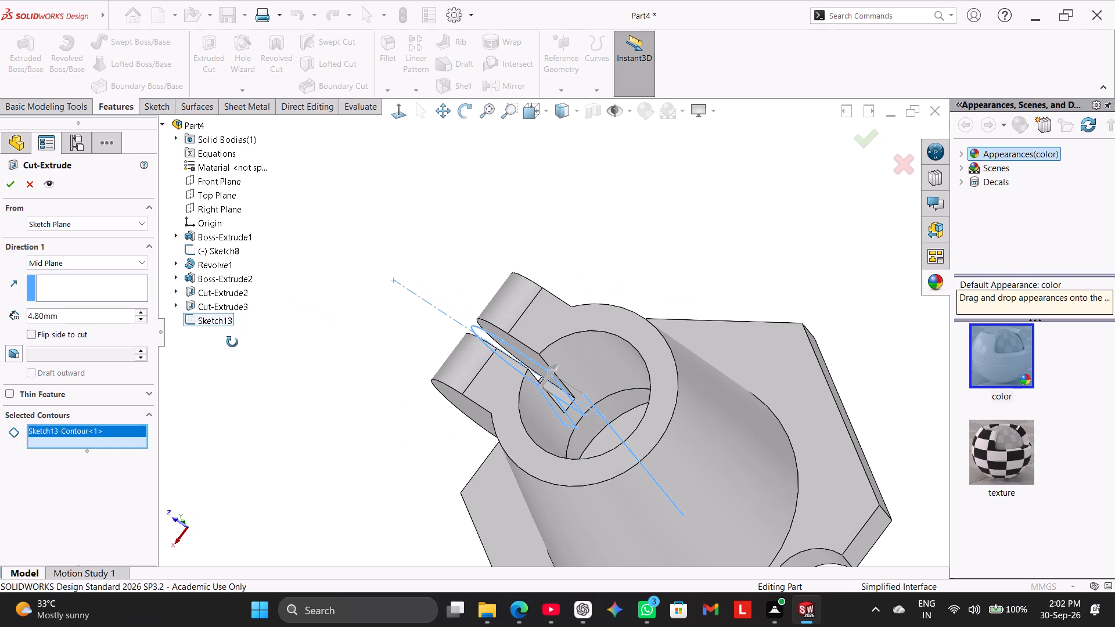
{"action": "middle_click_drag", "start_coordinate": [232, 342], "coordinate": [248, 308]}
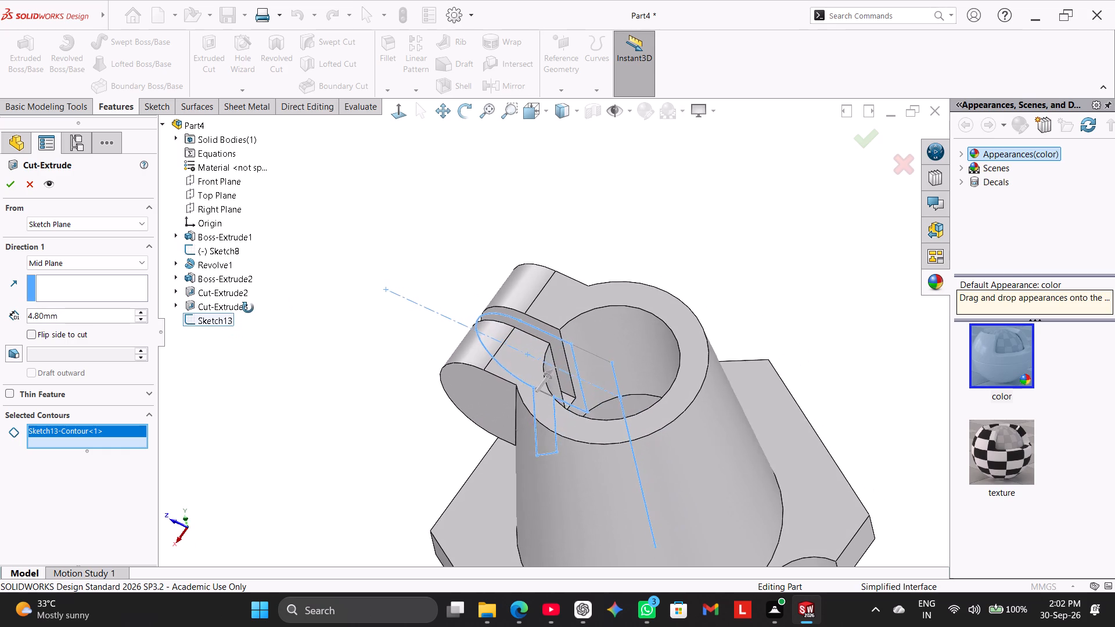
{"action": "middle_click_drag", "start_coordinate": [248, 308], "coordinate": [228, 268]}
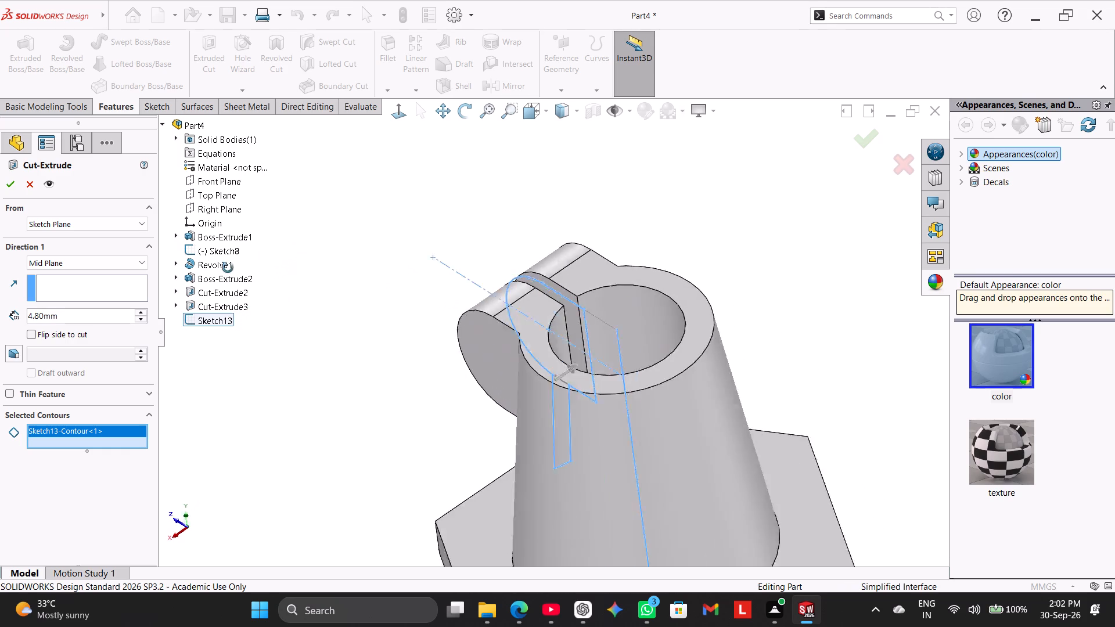
{"action": "middle_click_drag", "start_coordinate": [228, 268], "coordinate": [241, 304]}
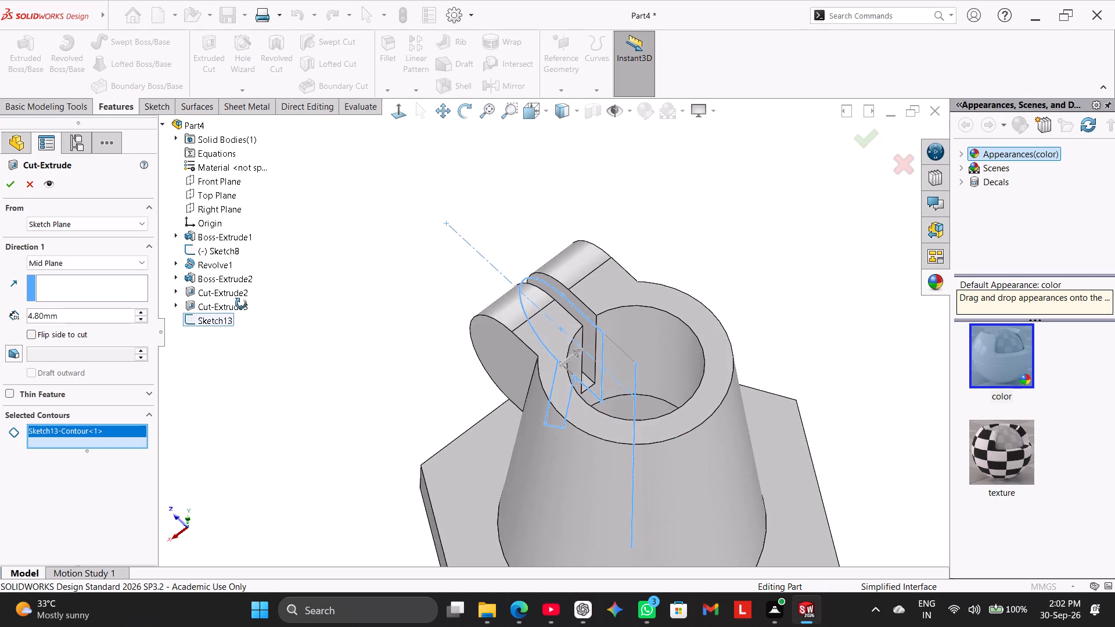
{"action": "middle_click_drag", "start_coordinate": [241, 304], "coordinate": [271, 262]}
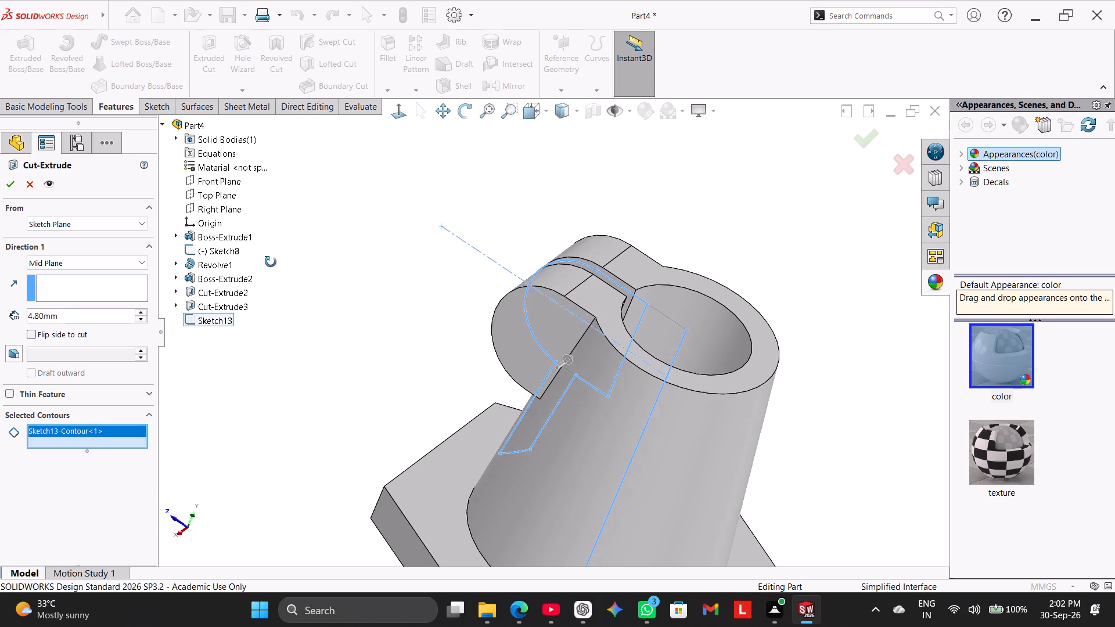
{"action": "middle_click_drag", "start_coordinate": [271, 262], "coordinate": [298, 237]}
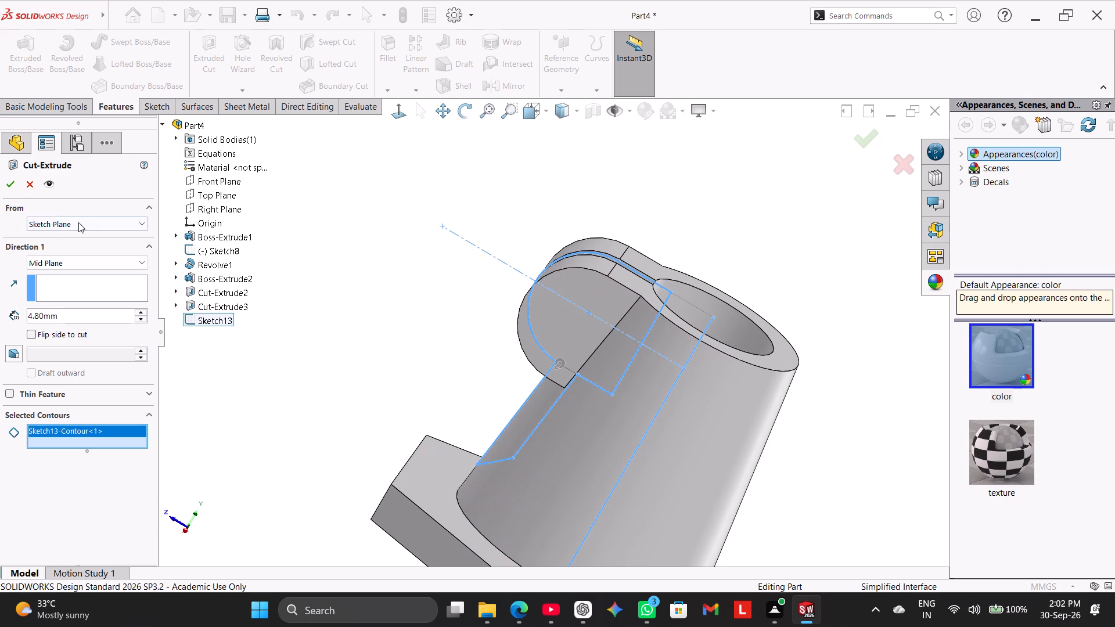
{"action": "left_click", "coordinate": [33, 185]}
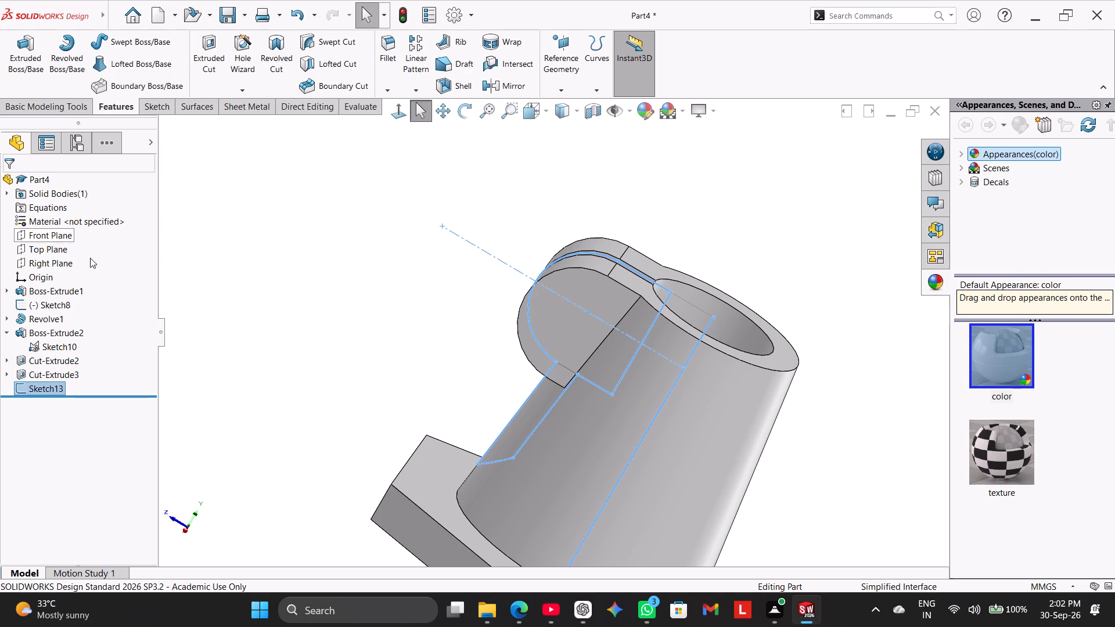
Delete the Cut-Extrude2 feature that forms the narrow slot through the lug.
{"action": "right_click", "coordinate": [57, 363]}
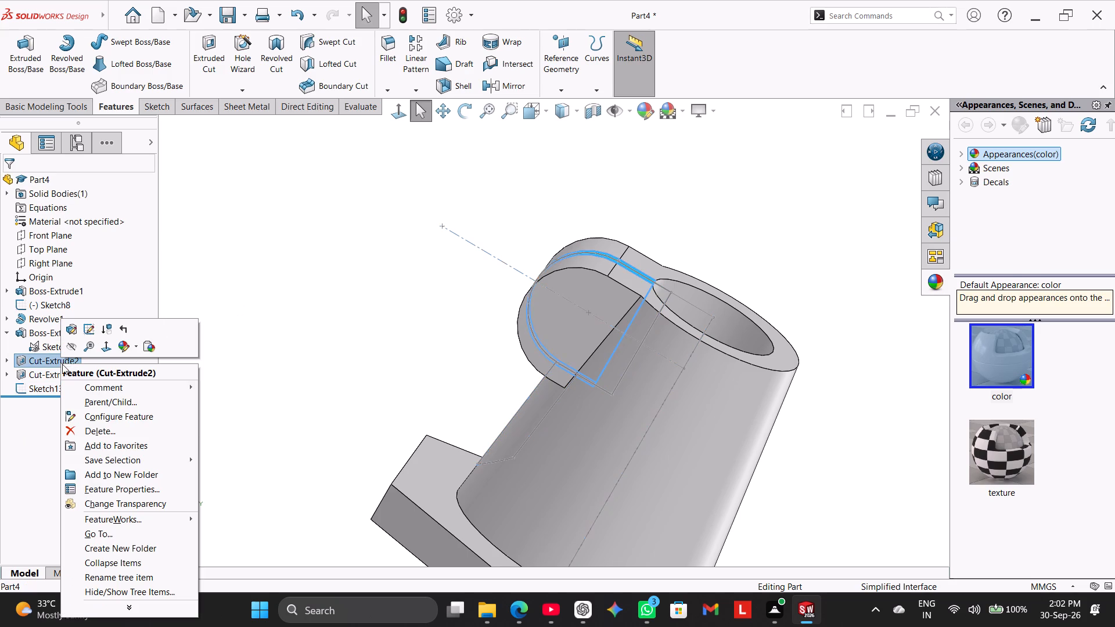
{"action": "left_click", "coordinate": [89, 431]}
{"action": "left_click", "coordinate": [637, 223]}
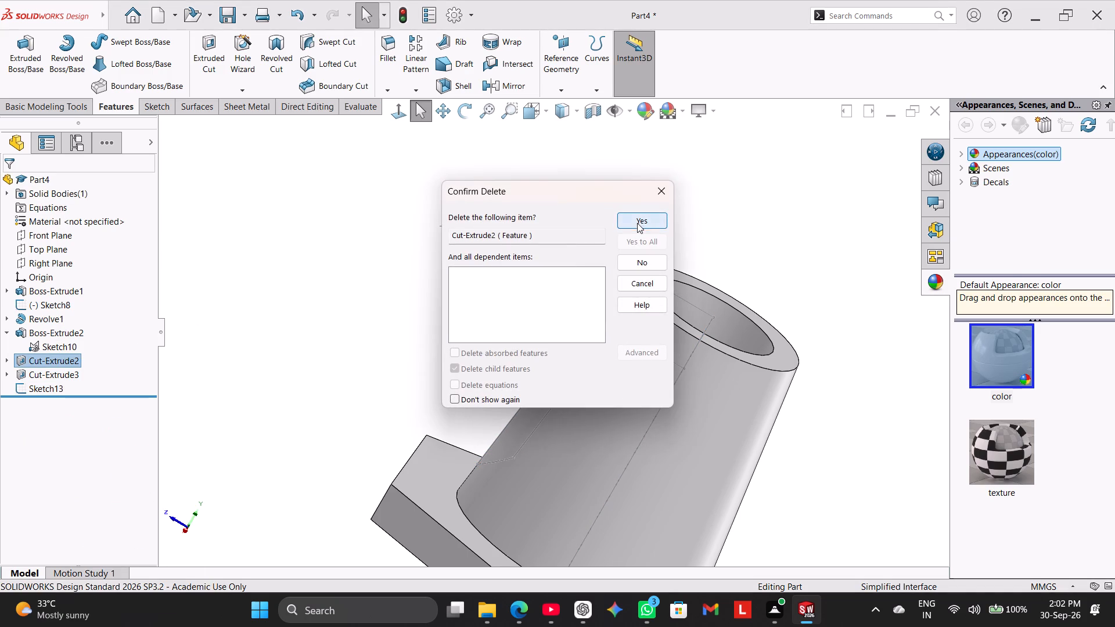
Delete the Cut-Extrude3 feature that forms the bore in the tapered boss.
{"action": "right_click", "coordinate": [64, 357]}
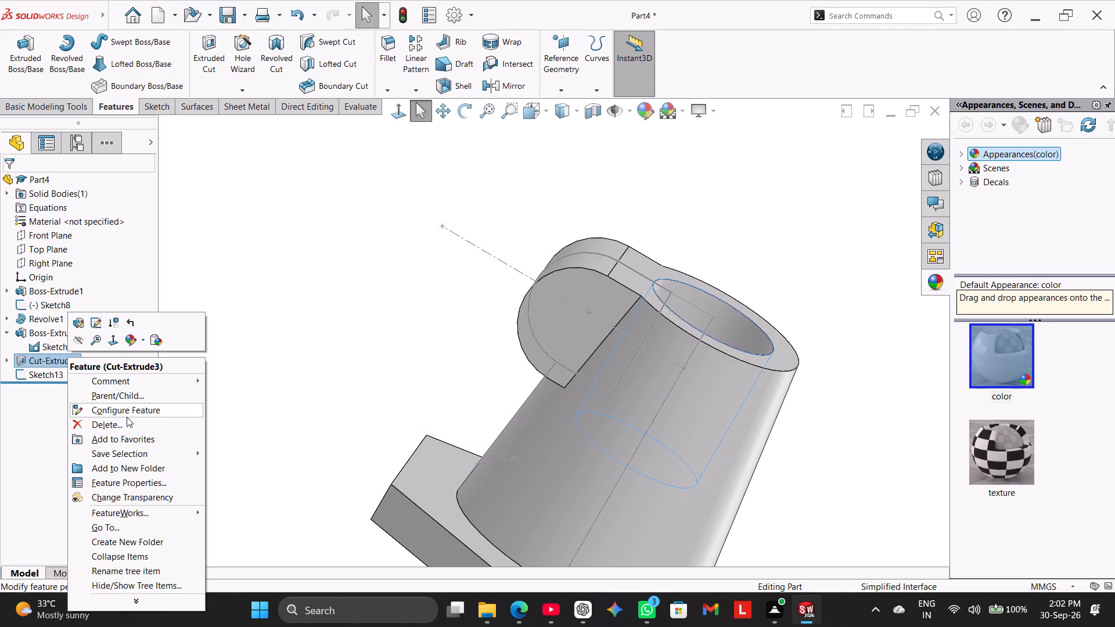
{"action": "left_click", "coordinate": [128, 417]}
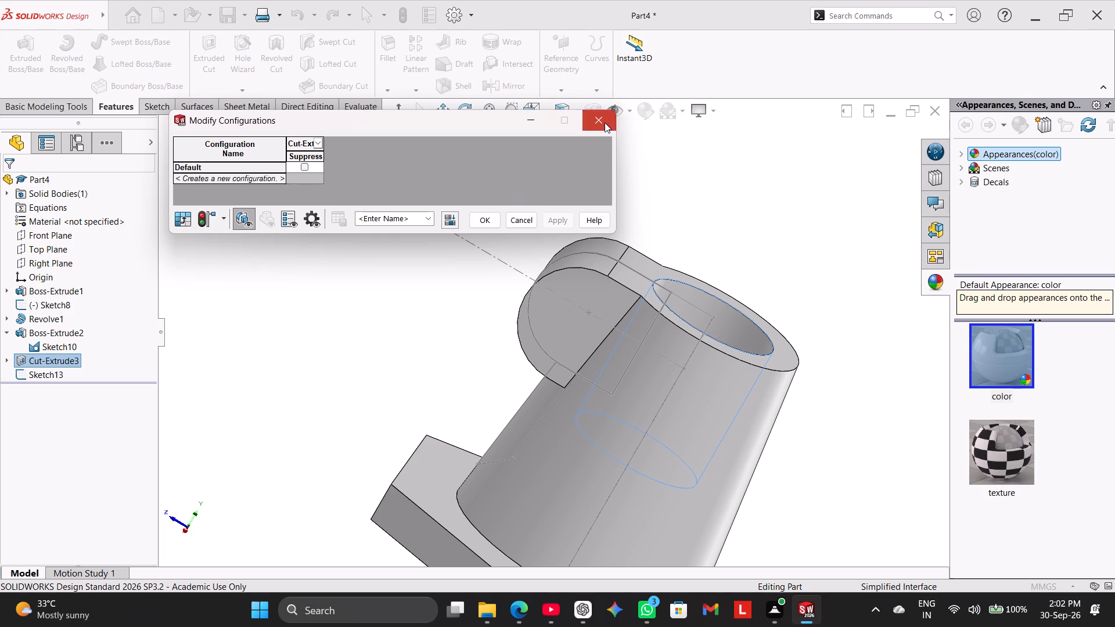
{"action": "left_click", "coordinate": [605, 122]}
{"action": "right_click", "coordinate": [63, 363]}
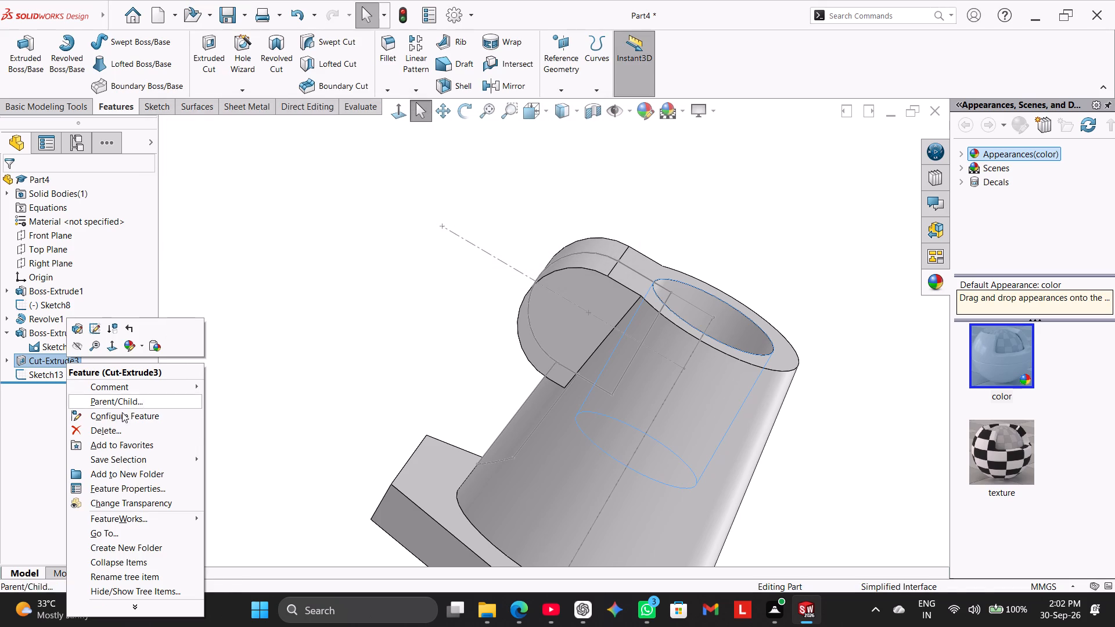
{"action": "left_click", "coordinate": [126, 428]}
{"action": "left_click", "coordinate": [632, 219]}
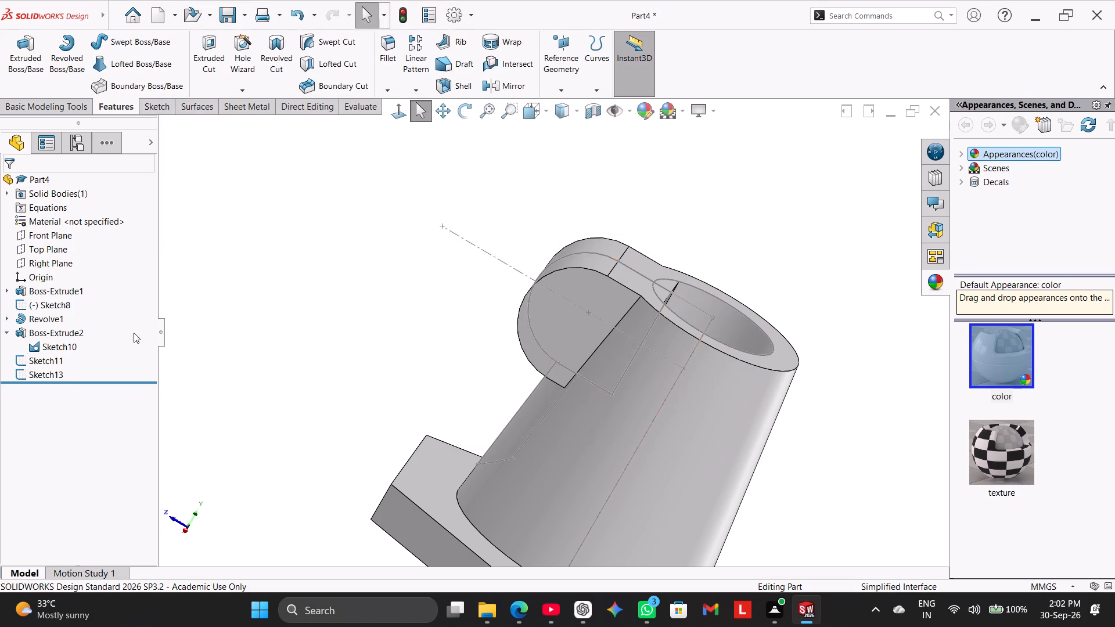
Try an Extruded Cut of the Sketch13 slot contour again, using Mid Plane with a depth of 4.80 mm.
{"action": "left_click", "coordinate": [39, 369]}
{"action": "left_click", "coordinate": [200, 52]}
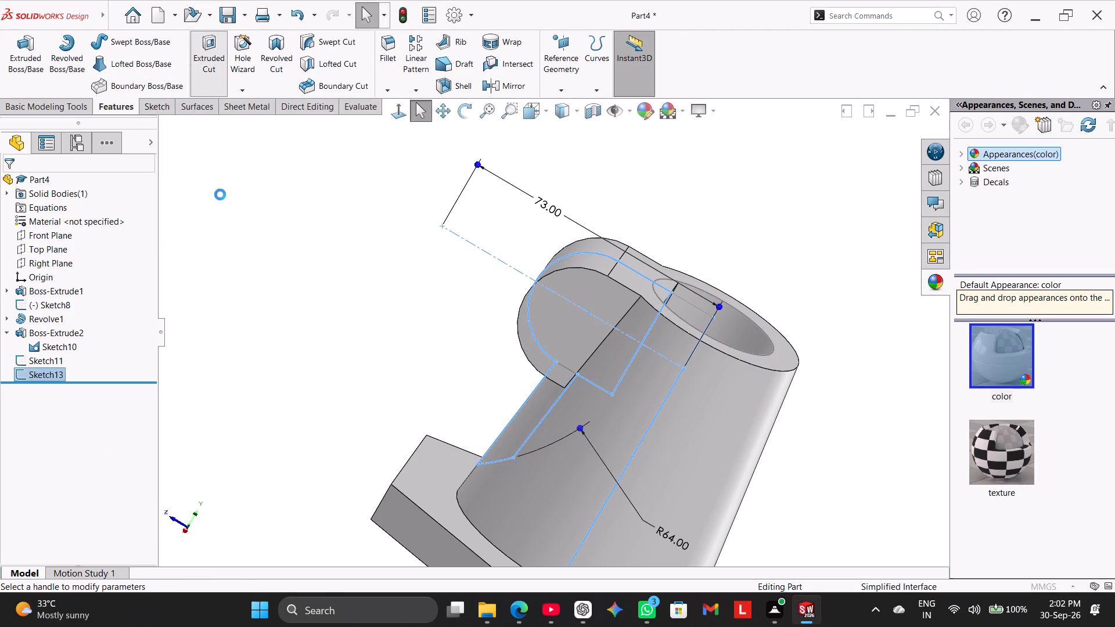
{"action": "middle_click_drag", "start_coordinate": [233, 223], "coordinate": [261, 280]}
{"action": "left_click", "coordinate": [111, 433]}
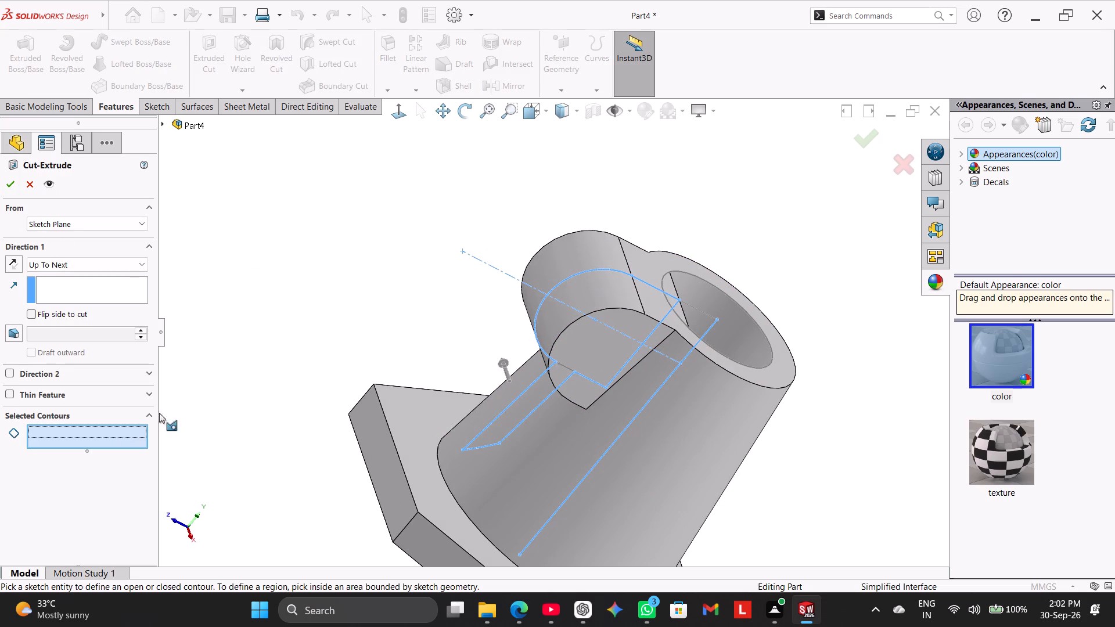
{"action": "left_click", "coordinate": [544, 303]}
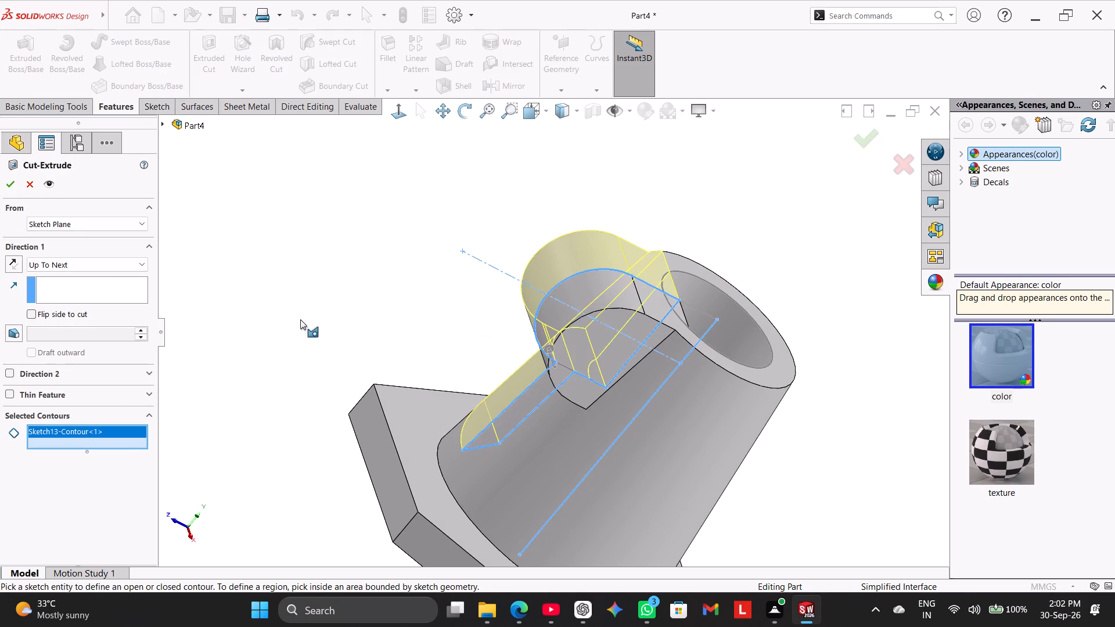
{"action": "middle_click_drag", "start_coordinate": [294, 318], "coordinate": [301, 361]}
{"action": "left_click", "coordinate": [98, 269]}
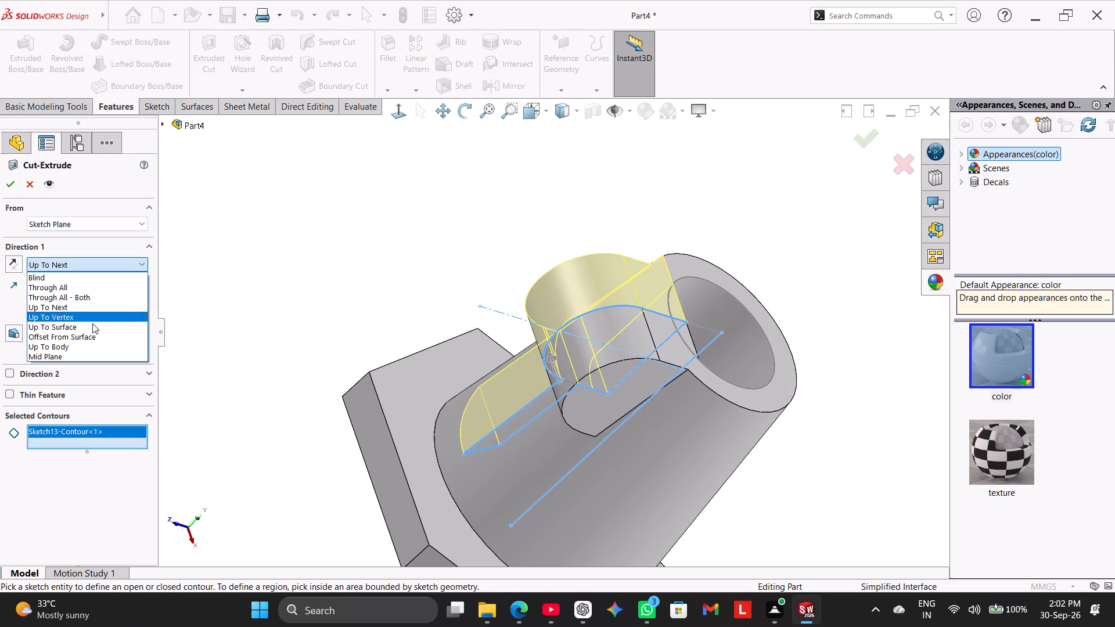
{"action": "left_click", "coordinate": [101, 359]}
{"action": "left_click", "coordinate": [12, 189]}
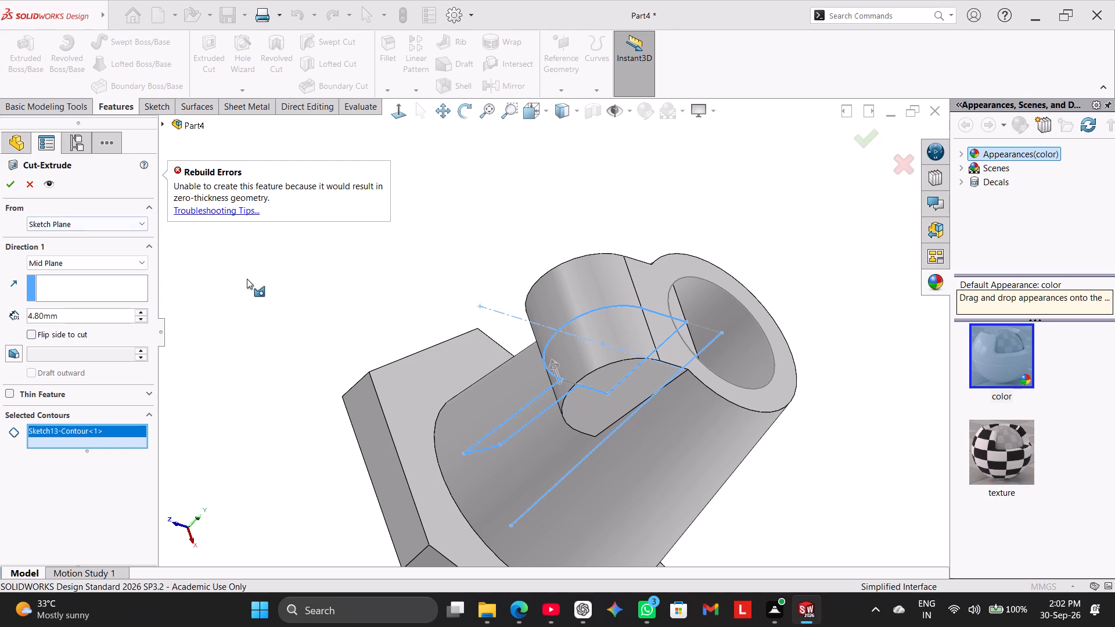
Examine the Sketch13 contour against the lug, the boss bore and its inner flat faces from several angles.
{"action": "middle_click_drag", "start_coordinate": [248, 279], "coordinate": [171, 323]}
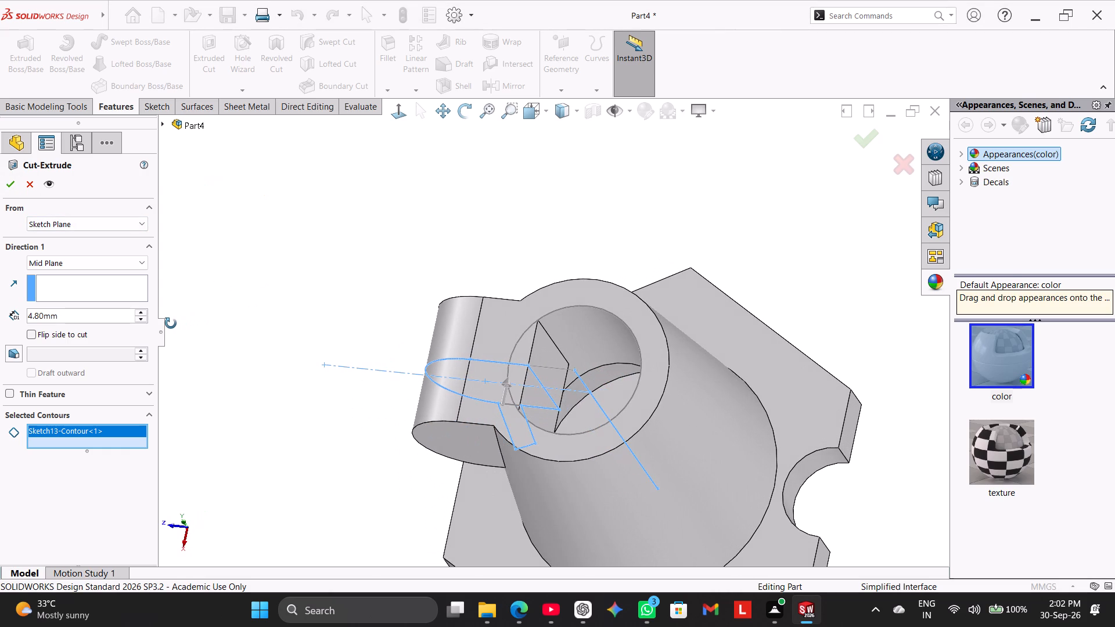
{"action": "middle_click_drag", "start_coordinate": [171, 323], "coordinate": [161, 342]}
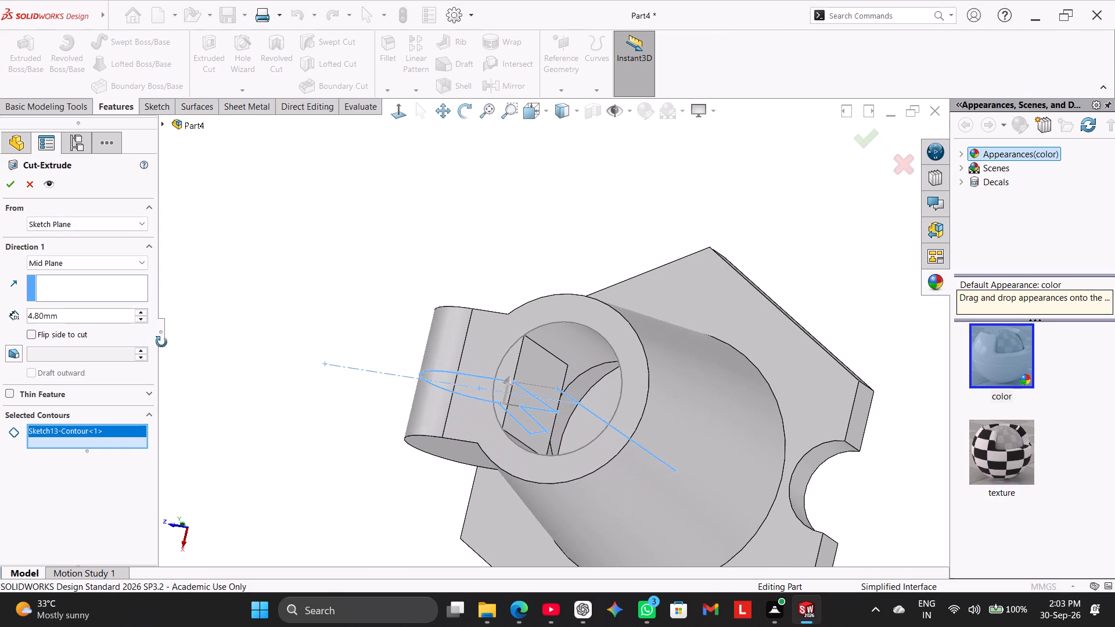
{"action": "middle_click_drag", "start_coordinate": [161, 342], "coordinate": [158, 387]}
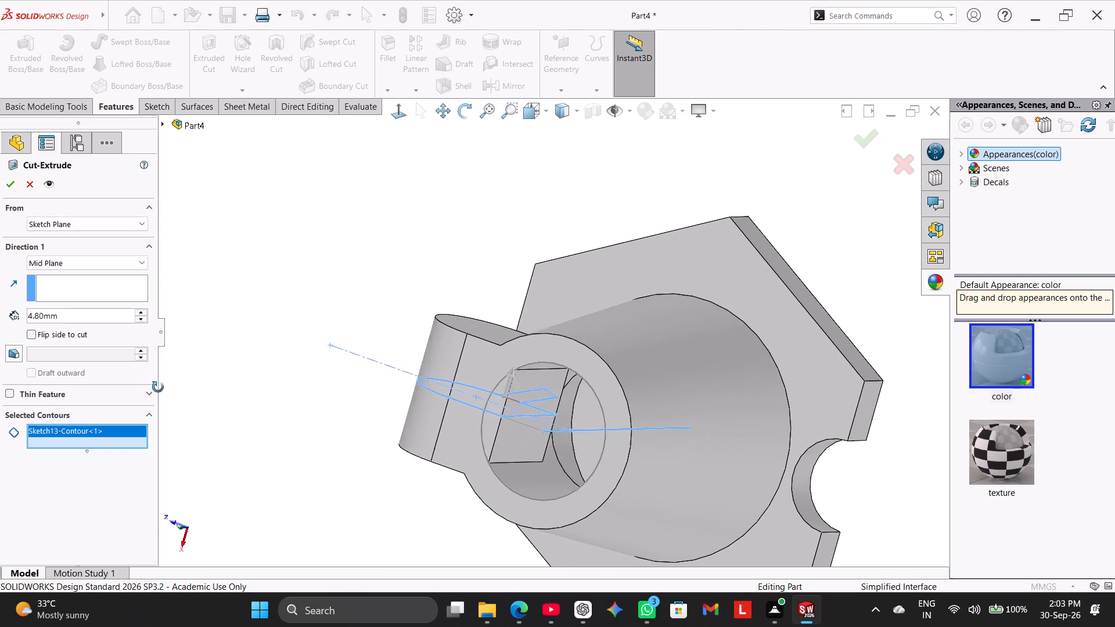
{"action": "middle_click_drag", "start_coordinate": [158, 387], "coordinate": [232, 243]}
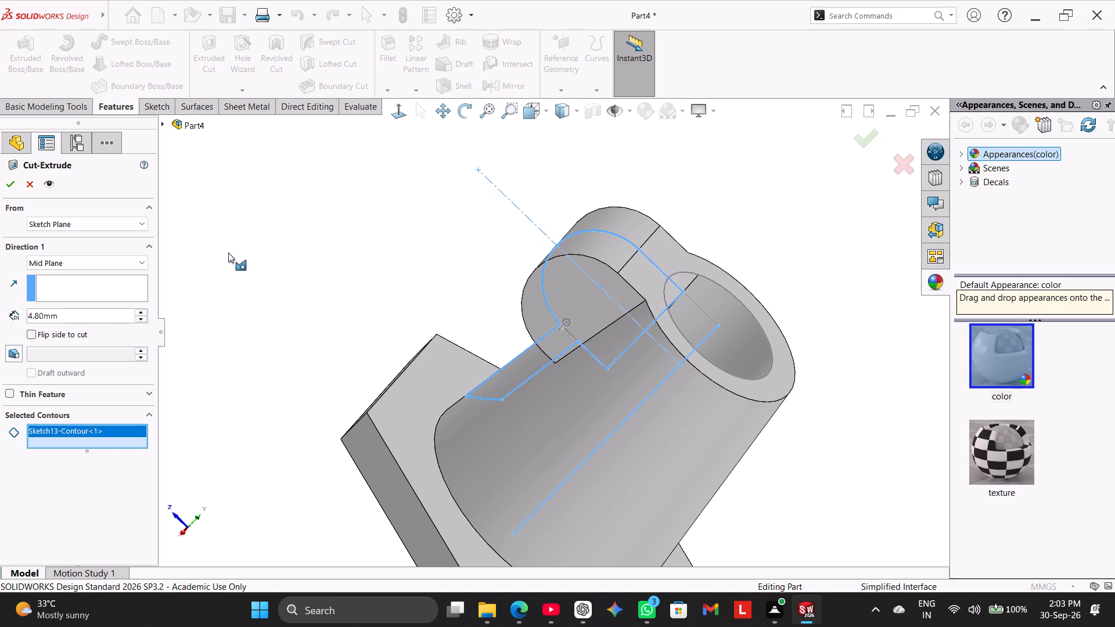
{"action": "middle_click_drag", "start_coordinate": [351, 332], "coordinate": [401, 332]}
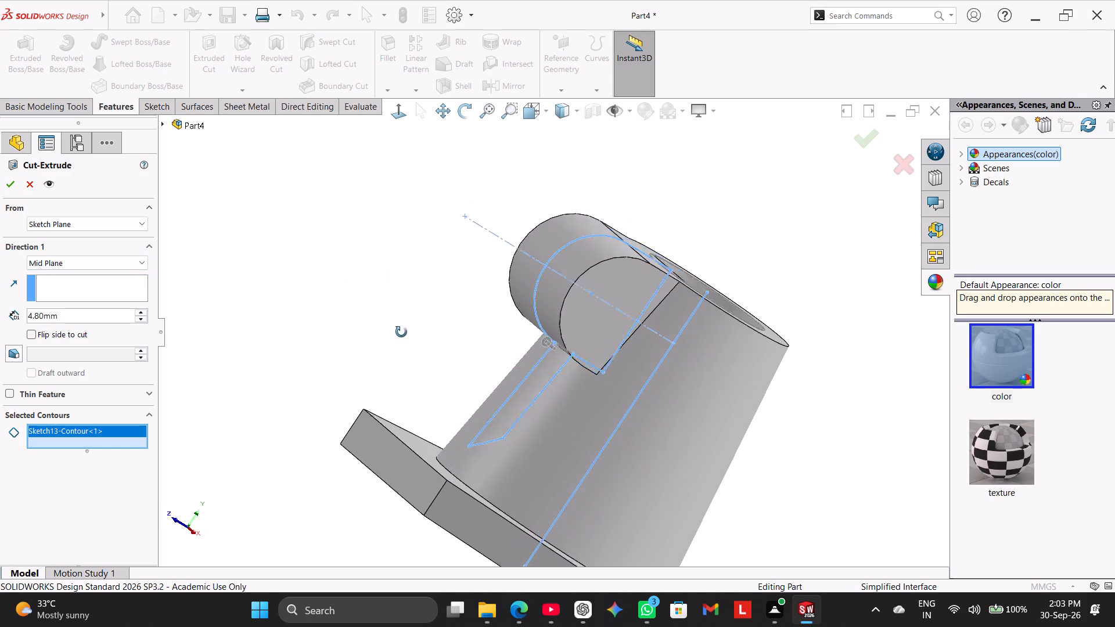
{"action": "middle_click_drag", "start_coordinate": [401, 332], "coordinate": [320, 355]}
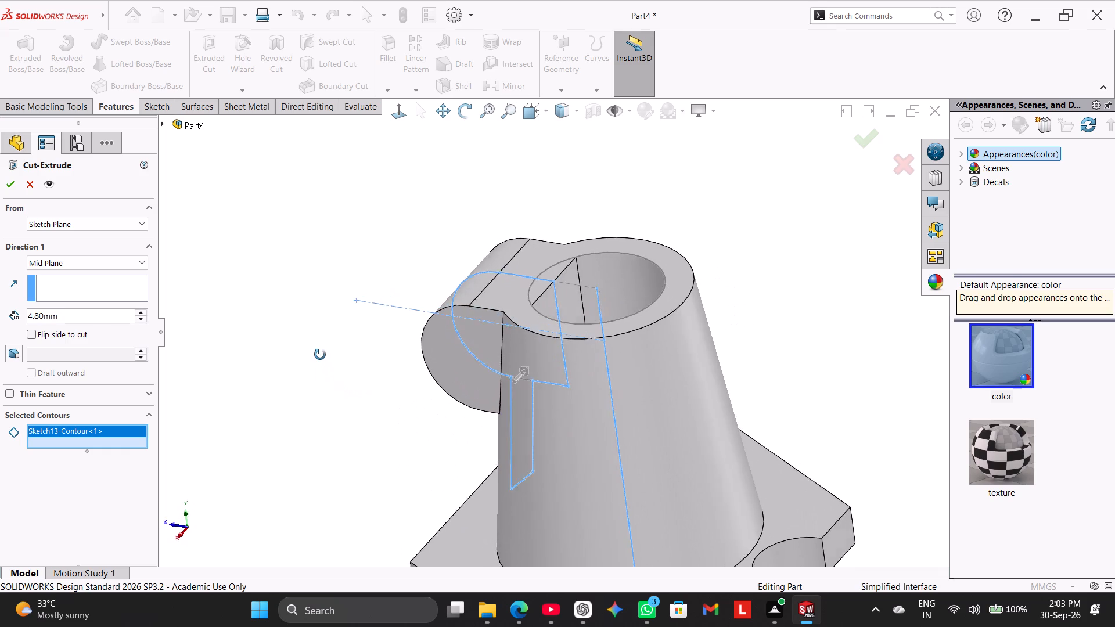
{"action": "middle_click_drag", "start_coordinate": [320, 355], "coordinate": [285, 459]}
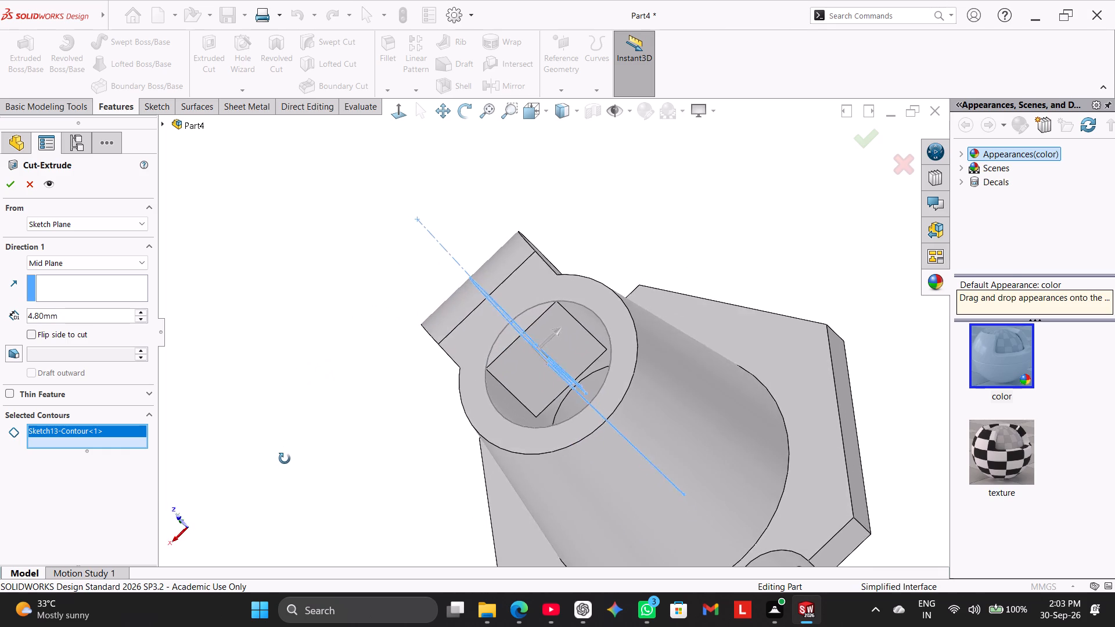
{"action": "middle_click_drag", "start_coordinate": [285, 459], "coordinate": [279, 464]}
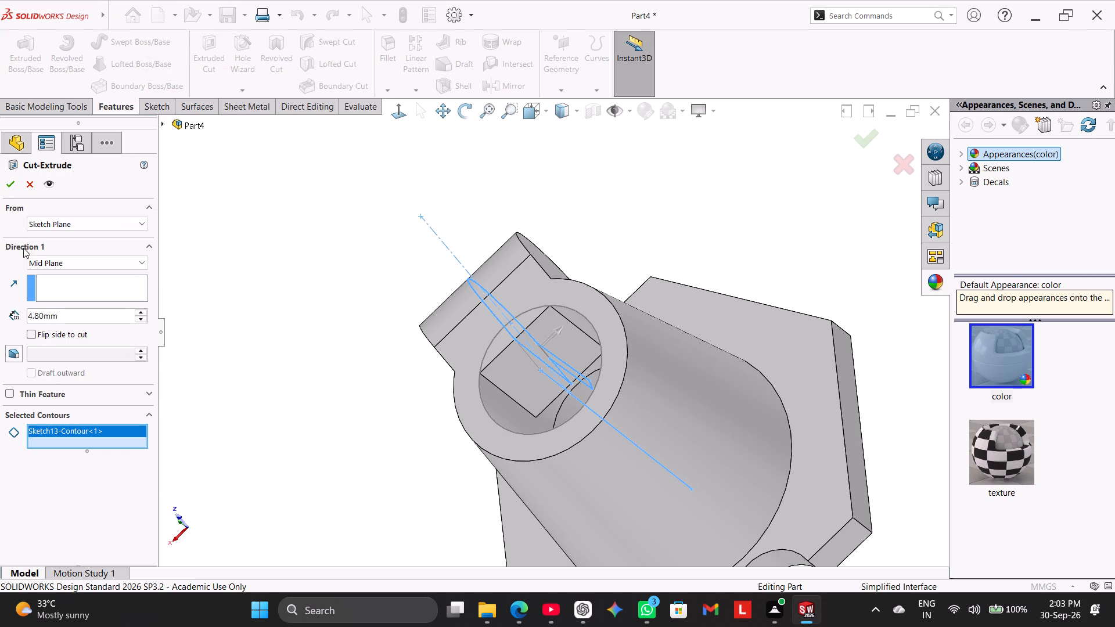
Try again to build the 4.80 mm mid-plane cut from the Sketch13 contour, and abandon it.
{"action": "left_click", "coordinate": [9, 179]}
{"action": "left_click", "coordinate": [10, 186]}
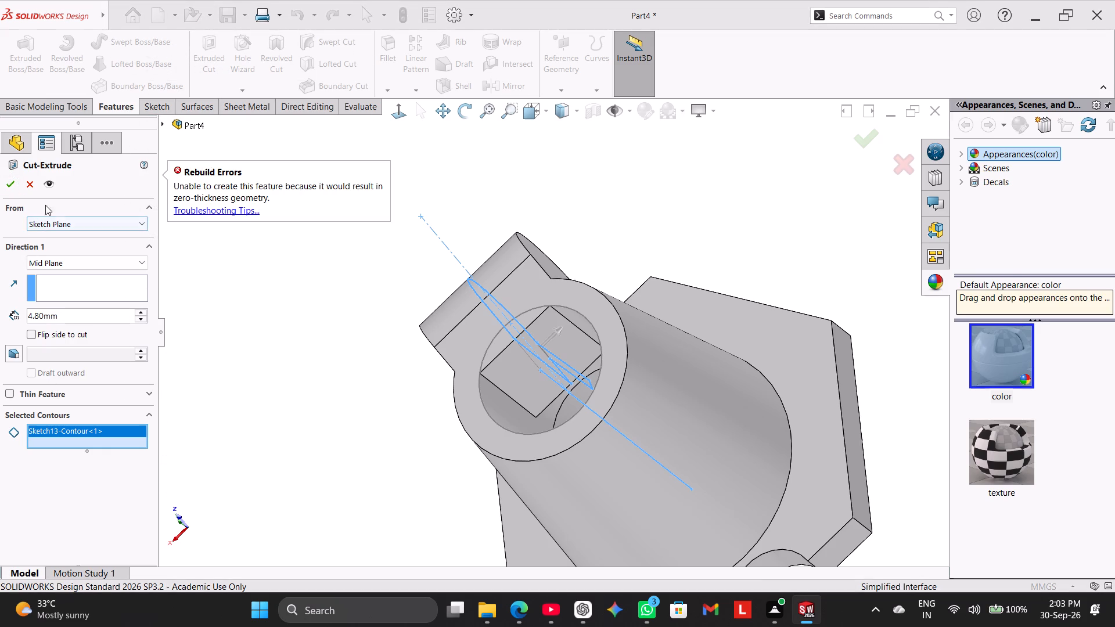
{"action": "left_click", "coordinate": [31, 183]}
Reopen Sketch13 for editing and display the model with hidden lines visible.
{"action": "right_click", "coordinate": [48, 371]}
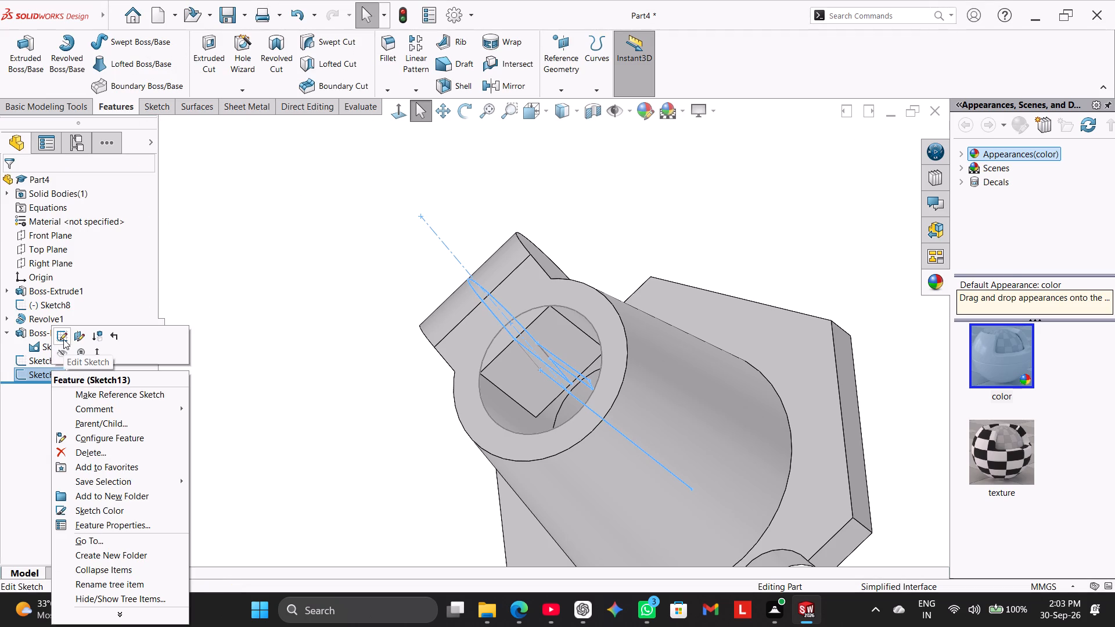
{"action": "left_click", "coordinate": [67, 337]}
{"action": "left_click", "coordinate": [276, 350]}
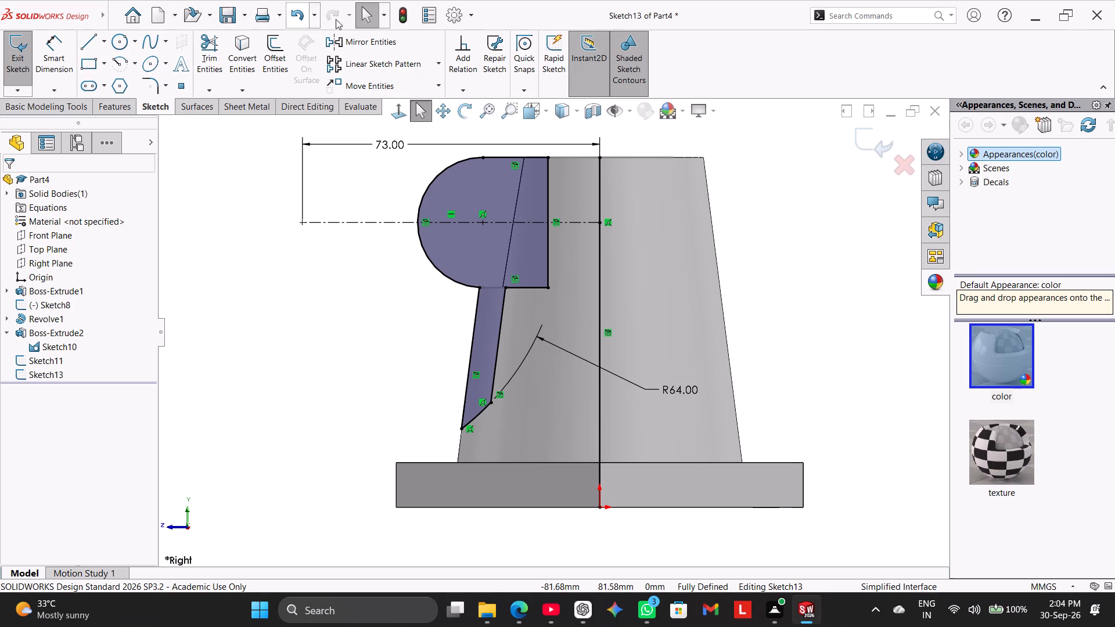
{"action": "left_click", "coordinate": [576, 110]}
{"action": "left_click", "coordinate": [569, 203]}
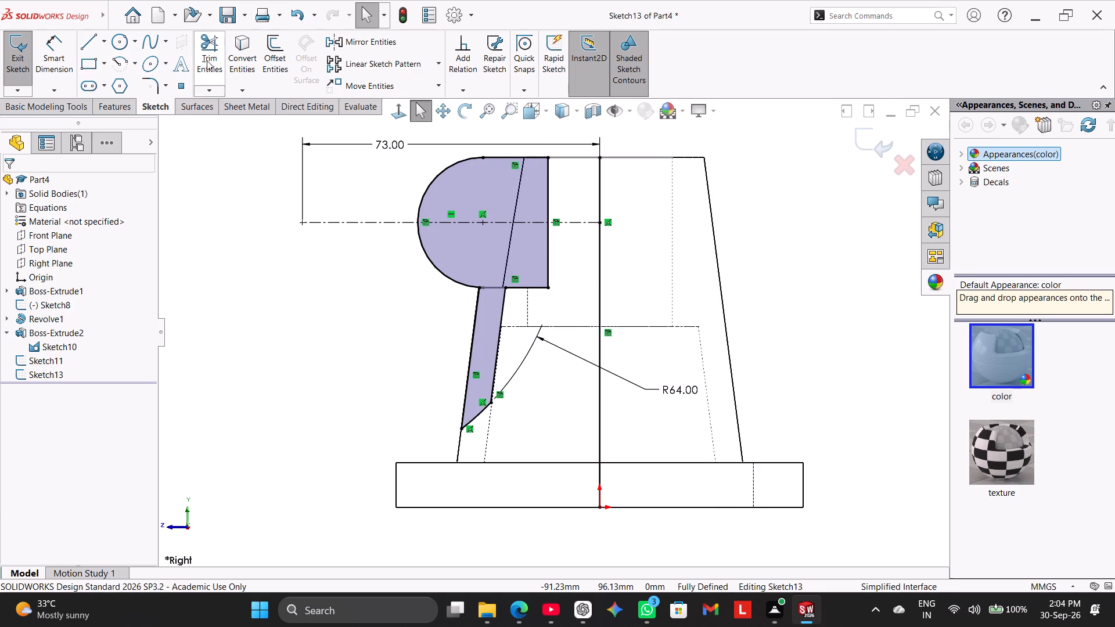
Sketch a line about 9.6 mm down the bore wall from the contour's lower edge, and an about 6.4 mm horizontal line to the slanted inner edge.
{"action": "left_click", "coordinate": [85, 41]}
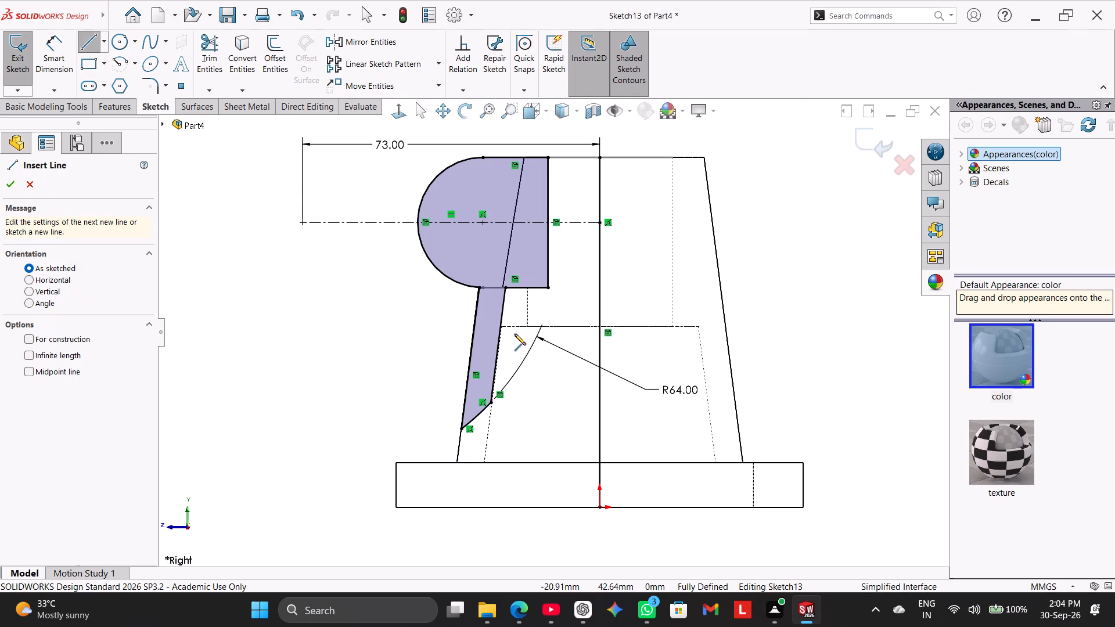
{"action": "scroll", "coordinate": [515, 334], "scroll_direction": "down", "scroll_amount": 3}
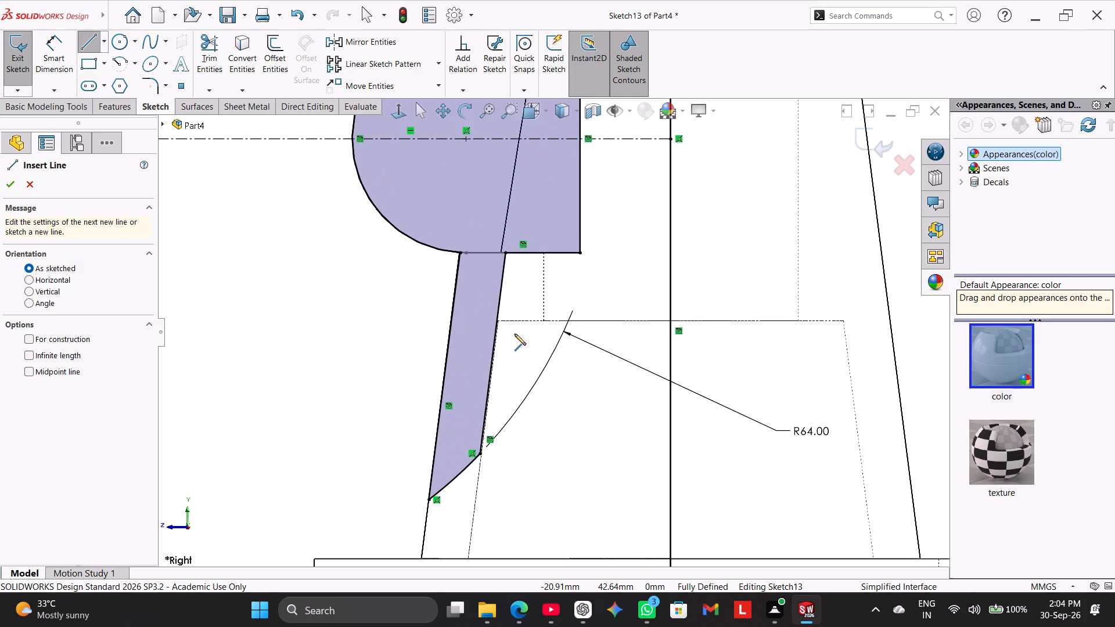
{"action": "left_click", "coordinate": [544, 254]}
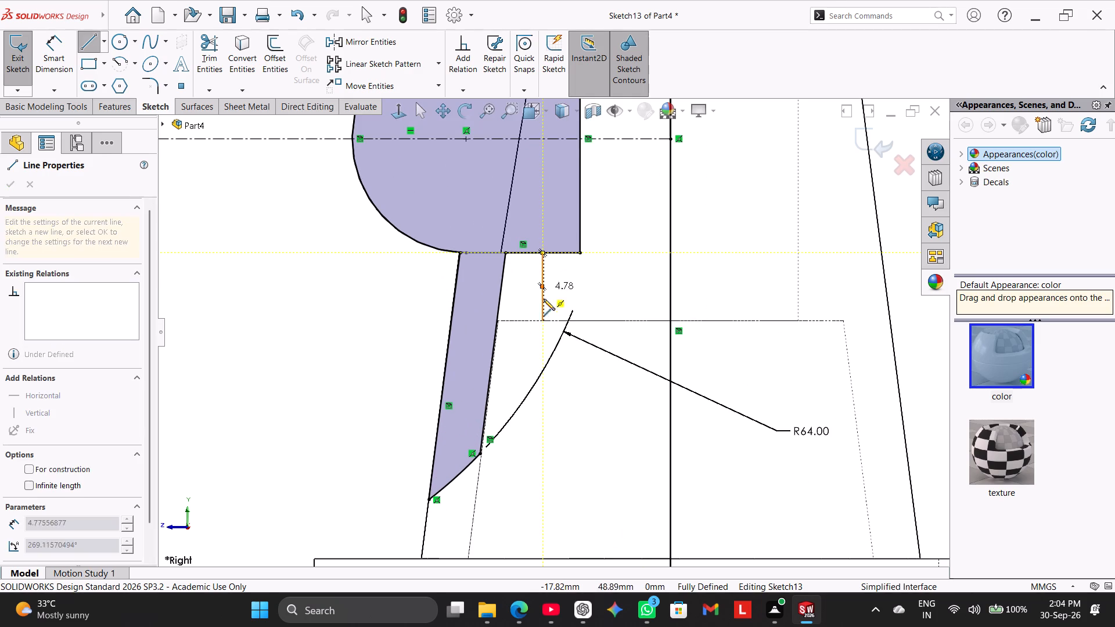
{"action": "left_click", "coordinate": [542, 320]}
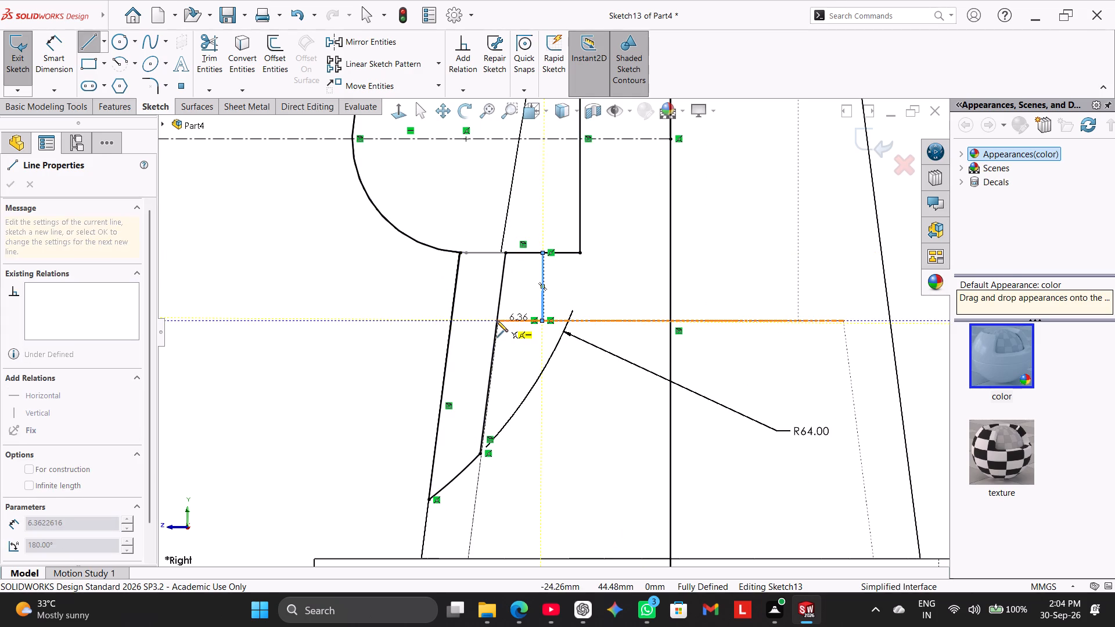
{"action": "left_click", "coordinate": [497, 320]}
{"action": "right_click", "coordinate": [358, 309]}
{"action": "left_click", "coordinate": [376, 317]}
{"action": "scroll", "coordinate": [450, 341], "scroll_direction": "up", "scroll_amount": 2}
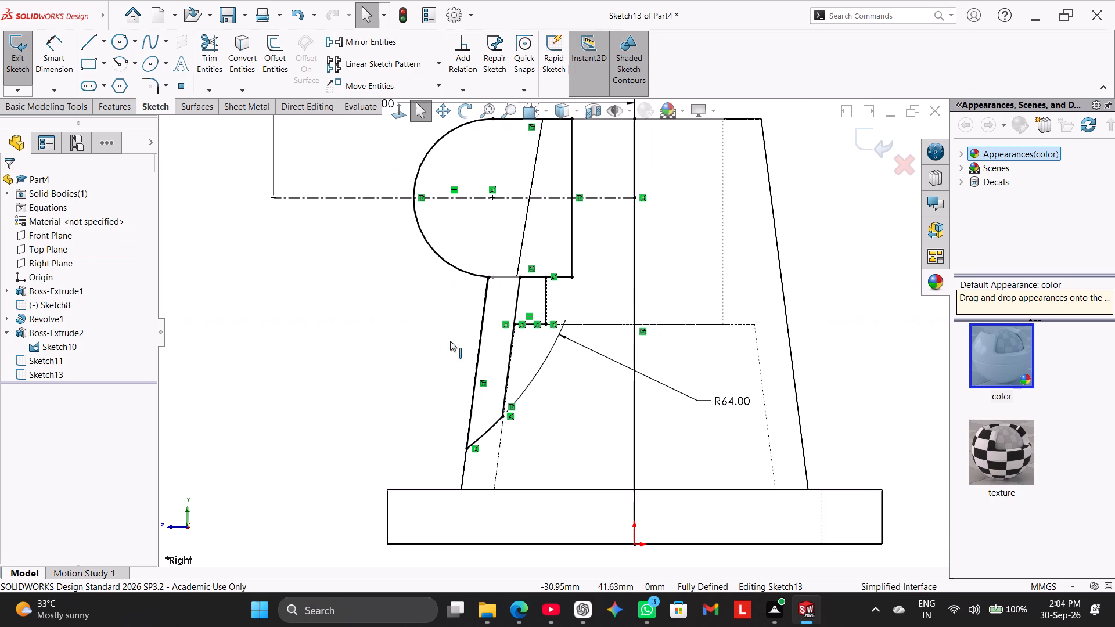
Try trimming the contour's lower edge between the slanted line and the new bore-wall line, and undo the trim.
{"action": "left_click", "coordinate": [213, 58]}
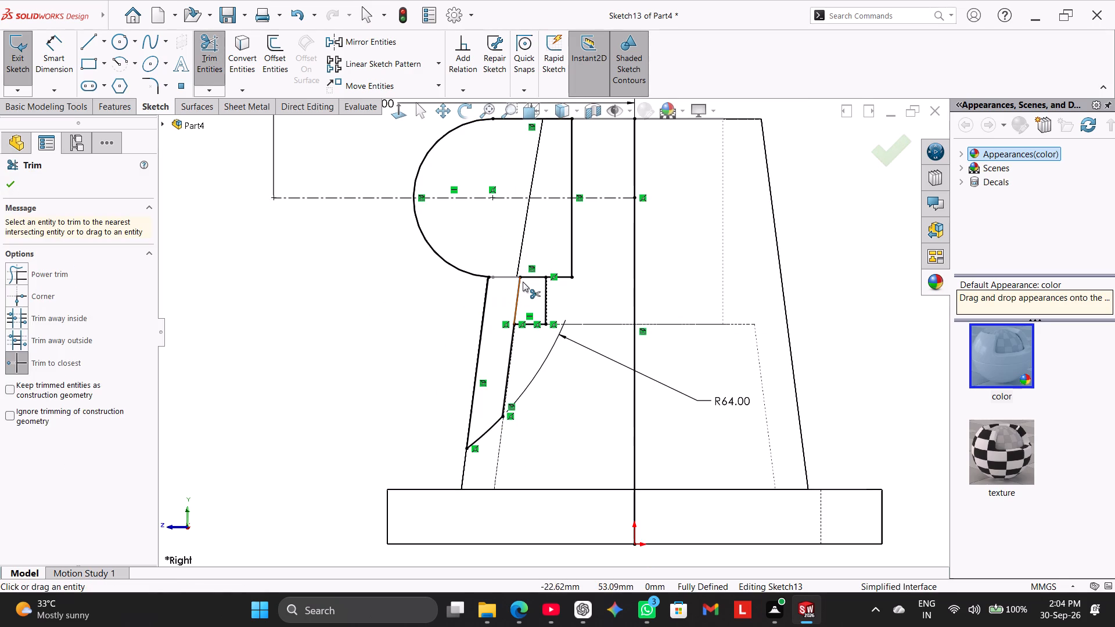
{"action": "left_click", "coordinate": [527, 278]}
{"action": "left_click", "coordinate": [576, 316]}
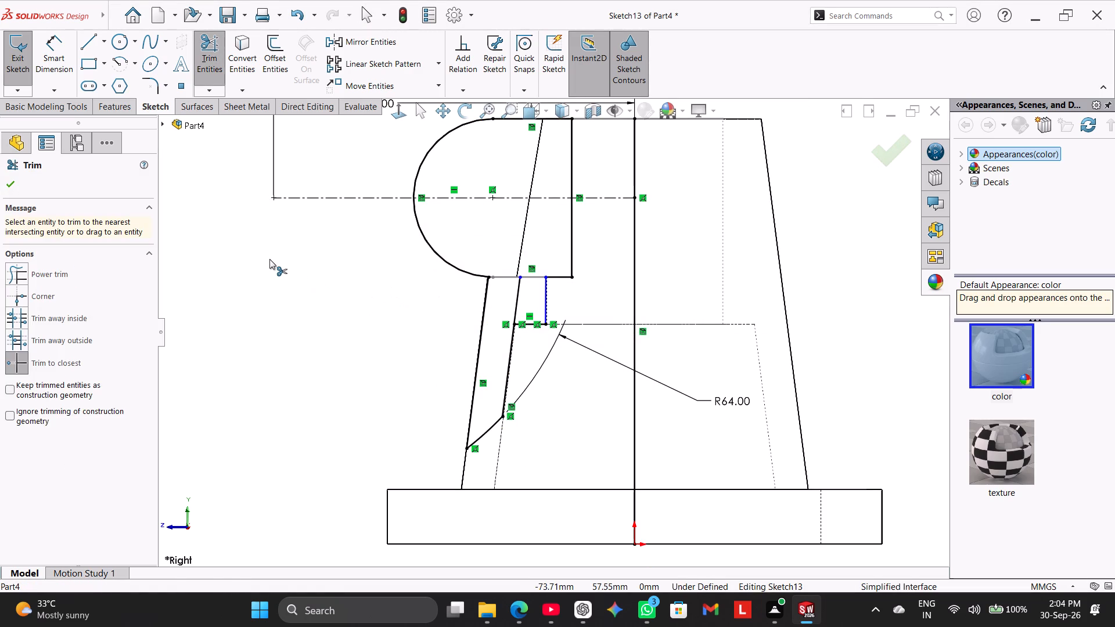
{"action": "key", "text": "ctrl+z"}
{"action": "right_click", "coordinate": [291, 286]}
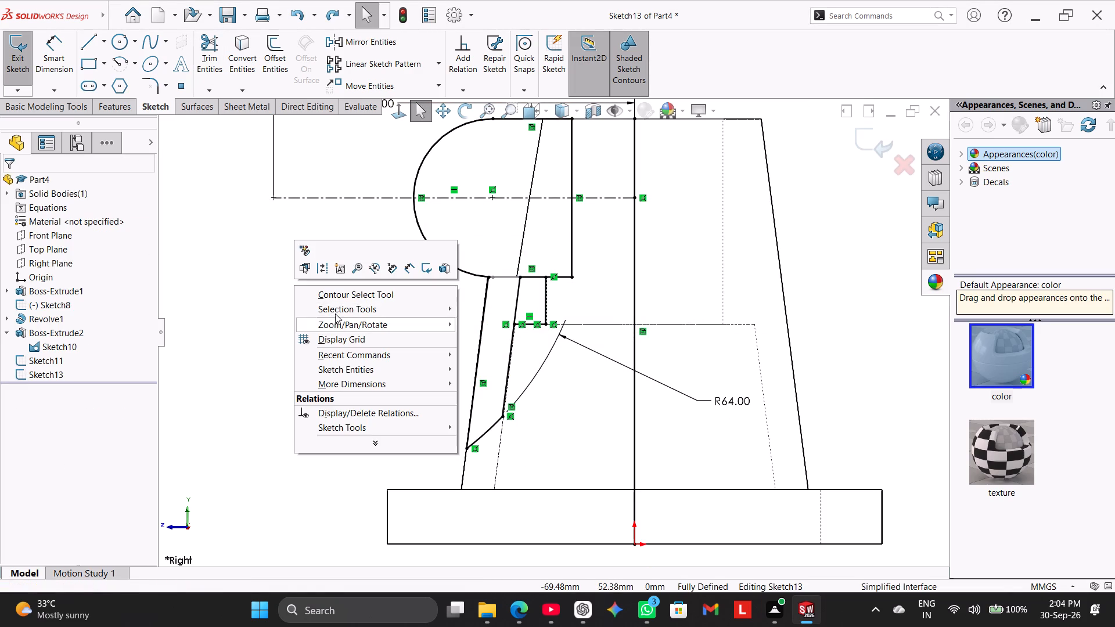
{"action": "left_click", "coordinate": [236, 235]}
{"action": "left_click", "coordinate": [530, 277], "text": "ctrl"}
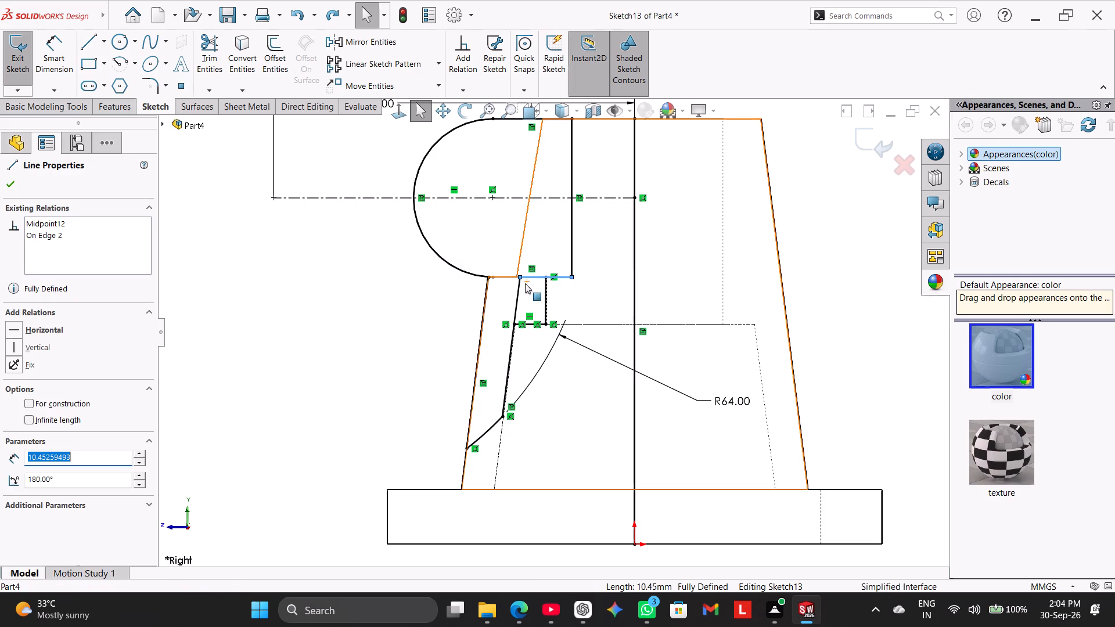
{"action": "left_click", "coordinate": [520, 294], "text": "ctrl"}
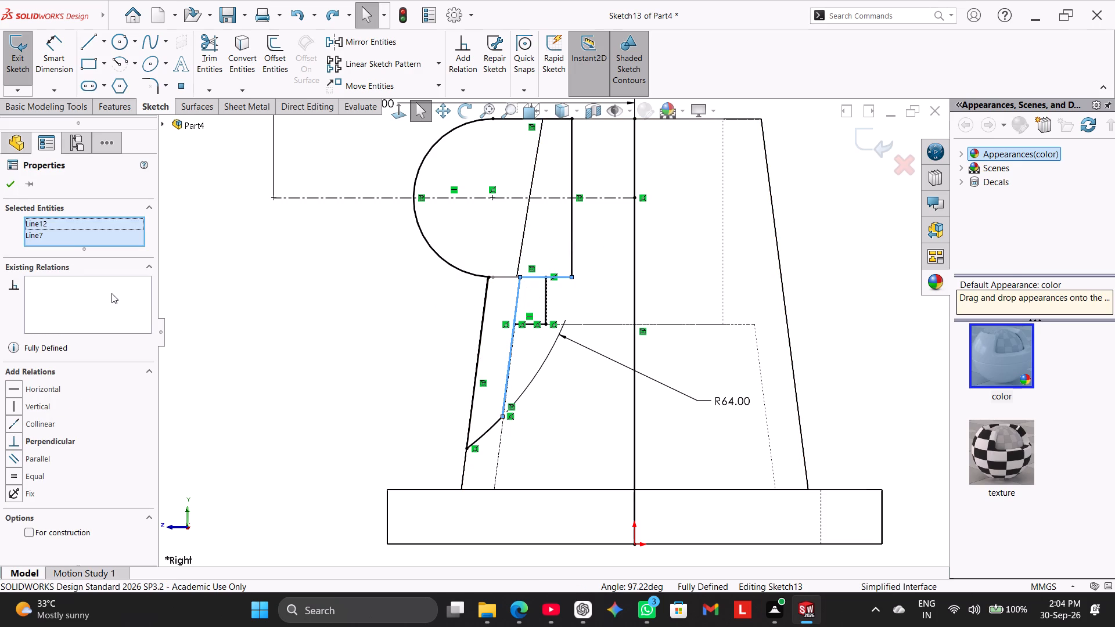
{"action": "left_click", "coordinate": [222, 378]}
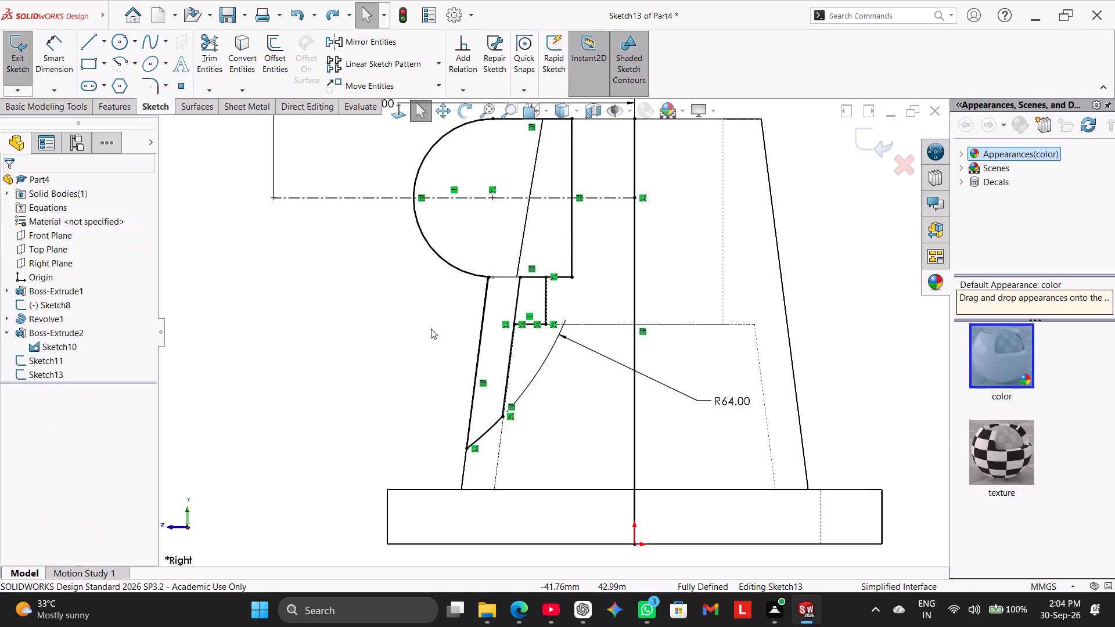
Trim the lower edge and slanted line segments enclosing the new small area, keeping trimmed entities as construction geometry.
{"action": "left_click", "coordinate": [210, 67]}
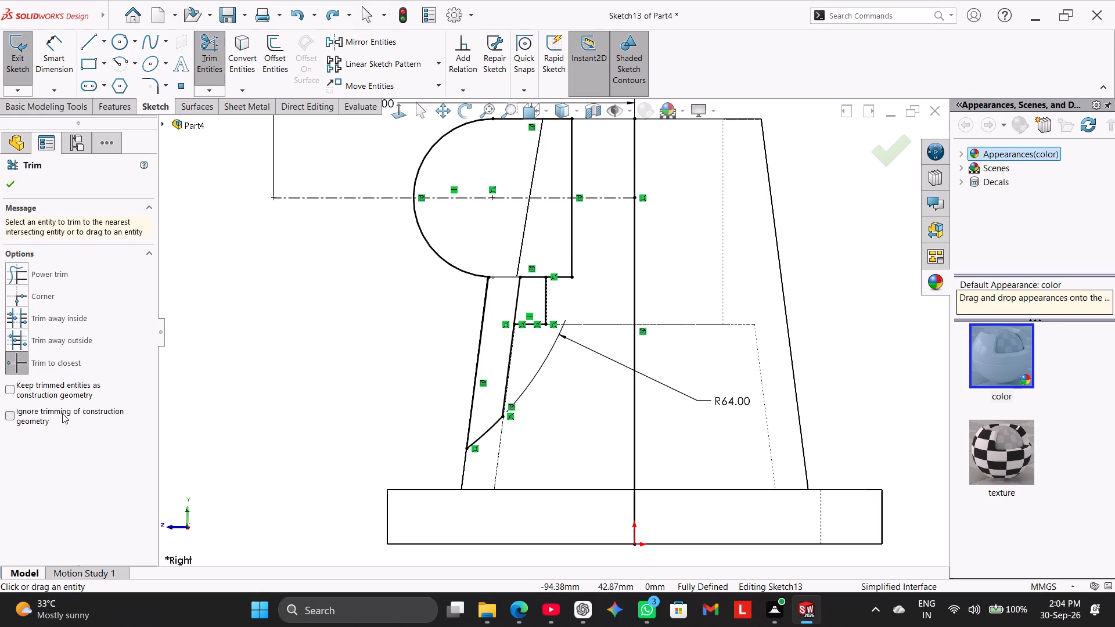
{"action": "left_click", "coordinate": [80, 382]}
{"action": "scroll", "coordinate": [571, 364], "scroll_direction": "down", "scroll_amount": 3}
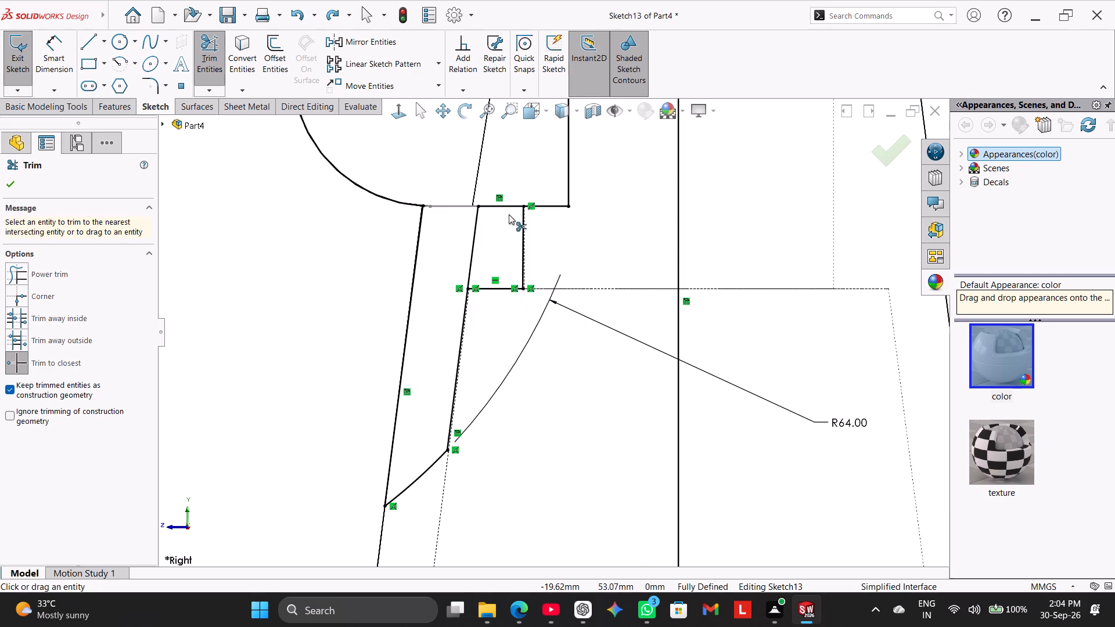
{"action": "left_click", "coordinate": [508, 208]}
{"action": "left_click", "coordinate": [599, 312]}
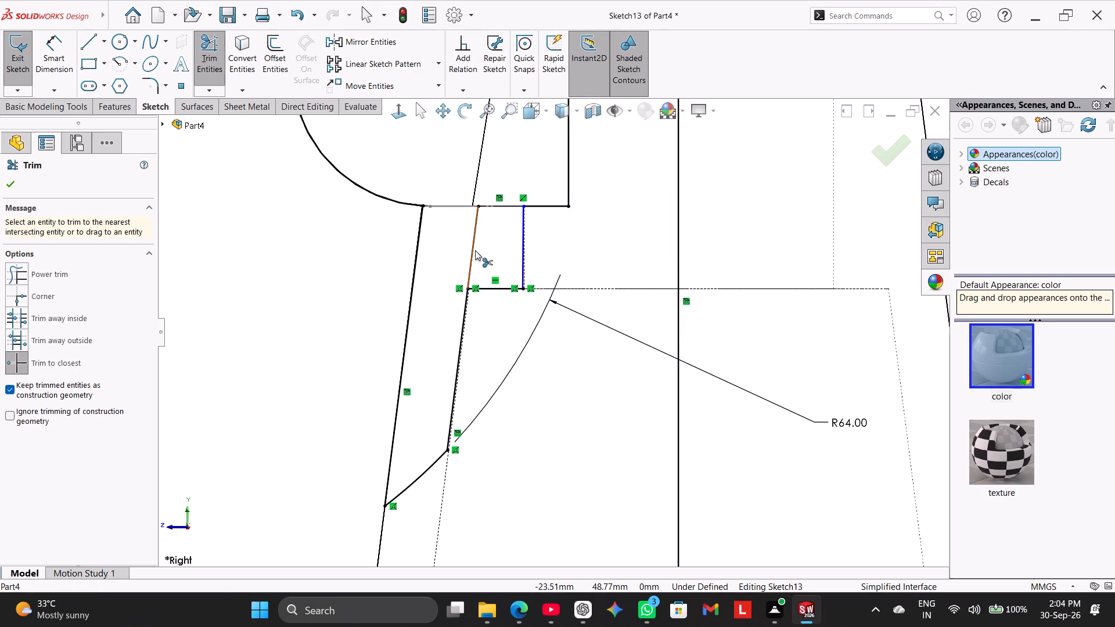
{"action": "left_click", "coordinate": [475, 250]}
{"action": "scroll", "coordinate": [328, 330], "scroll_direction": "up", "scroll_amount": 1}
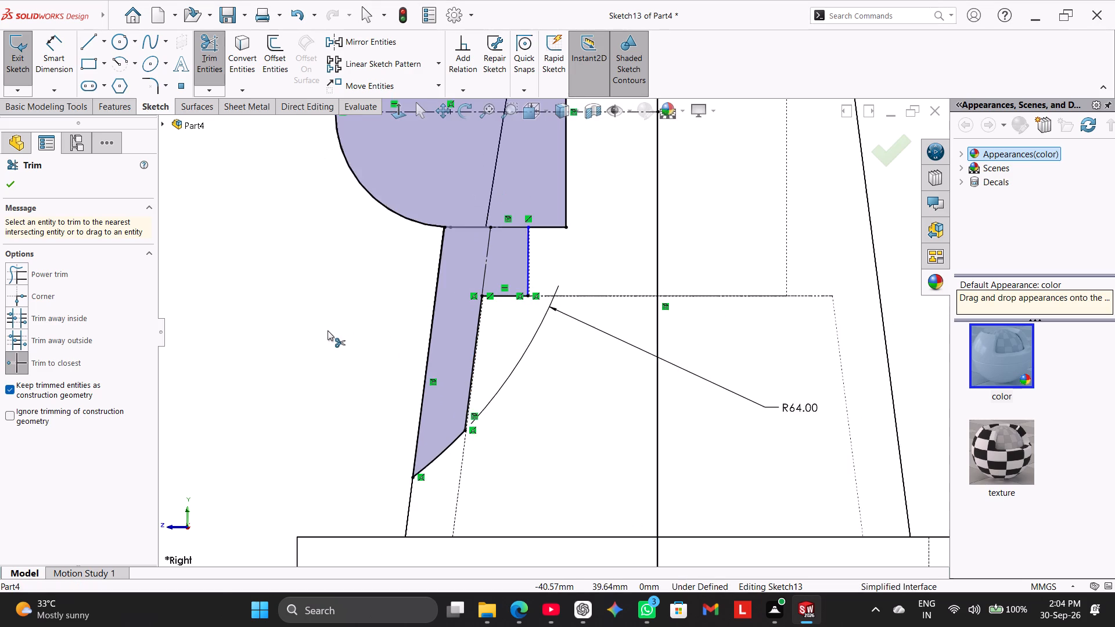
{"action": "scroll", "coordinate": [328, 330], "scroll_direction": "up", "scroll_amount": 1}
{"action": "right_click", "coordinate": [296, 290]}
{"action": "left_click", "coordinate": [332, 329]}
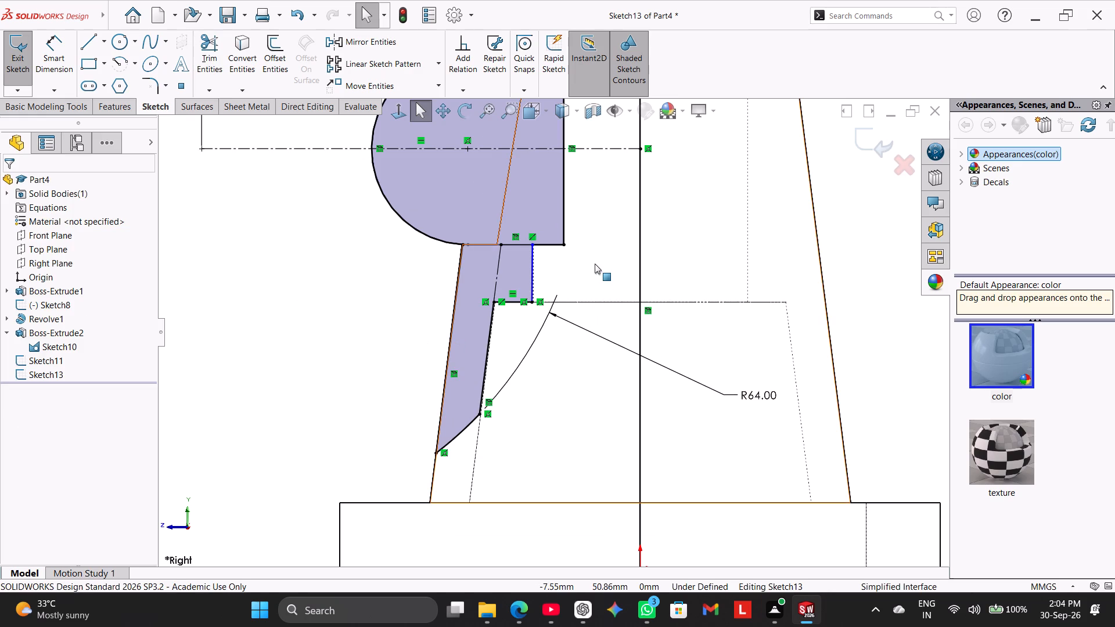
Add a vertical relation to the short line along the bore wall.
{"action": "scroll", "coordinate": [516, 224], "scroll_direction": "down", "scroll_amount": 3}
{"action": "scroll", "coordinate": [554, 283], "scroll_direction": "down", "scroll_amount": 3}
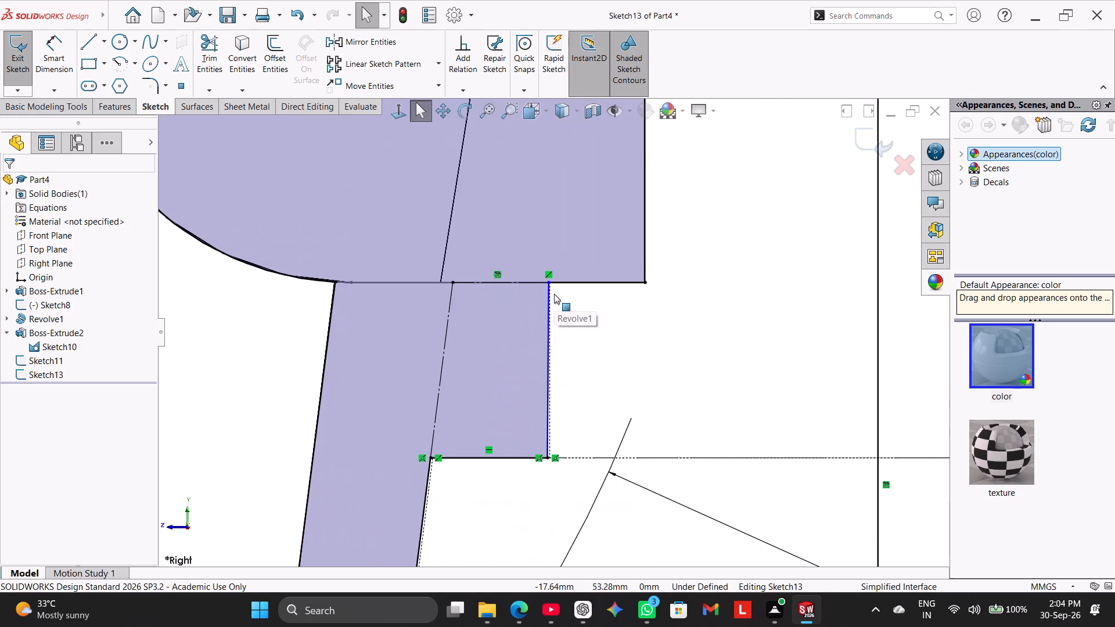
{"action": "scroll", "coordinate": [554, 294], "scroll_direction": "up", "scroll_amount": 5}
{"action": "scroll", "coordinate": [556, 312], "scroll_direction": "down", "scroll_amount": 2}
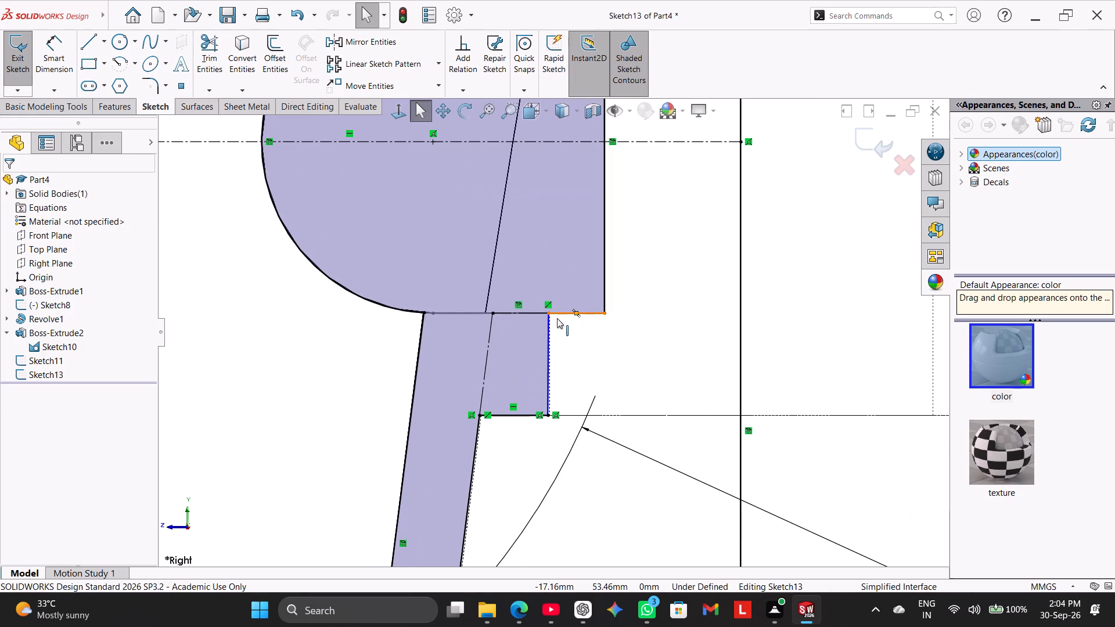
{"action": "right_click", "coordinate": [551, 345]}
{"action": "left_click", "coordinate": [583, 304]}
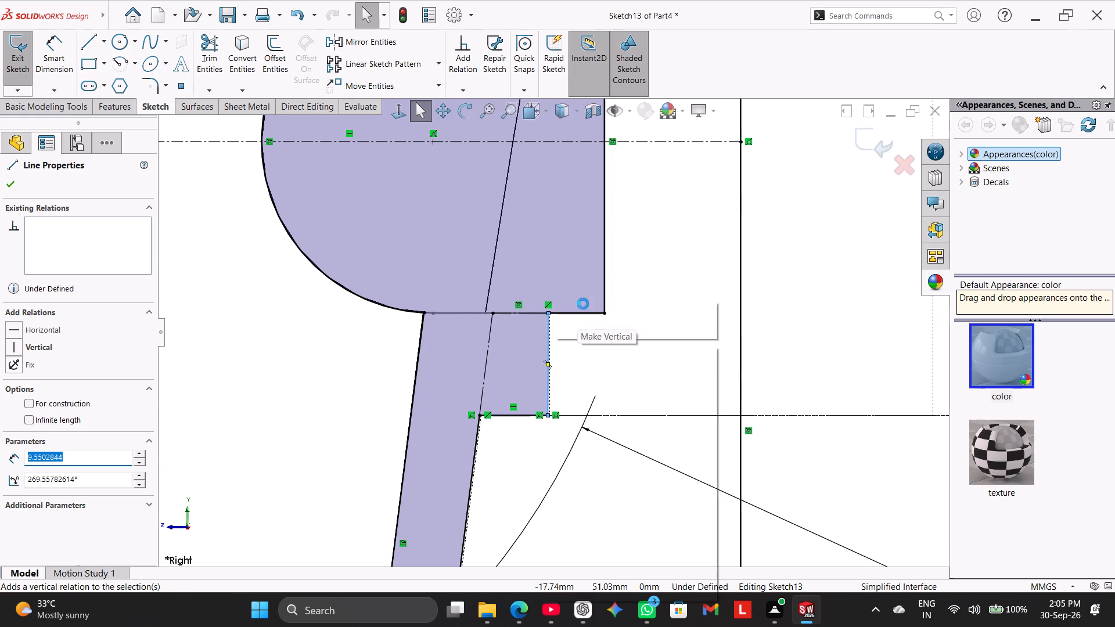
{"action": "left_click", "coordinate": [364, 372]}
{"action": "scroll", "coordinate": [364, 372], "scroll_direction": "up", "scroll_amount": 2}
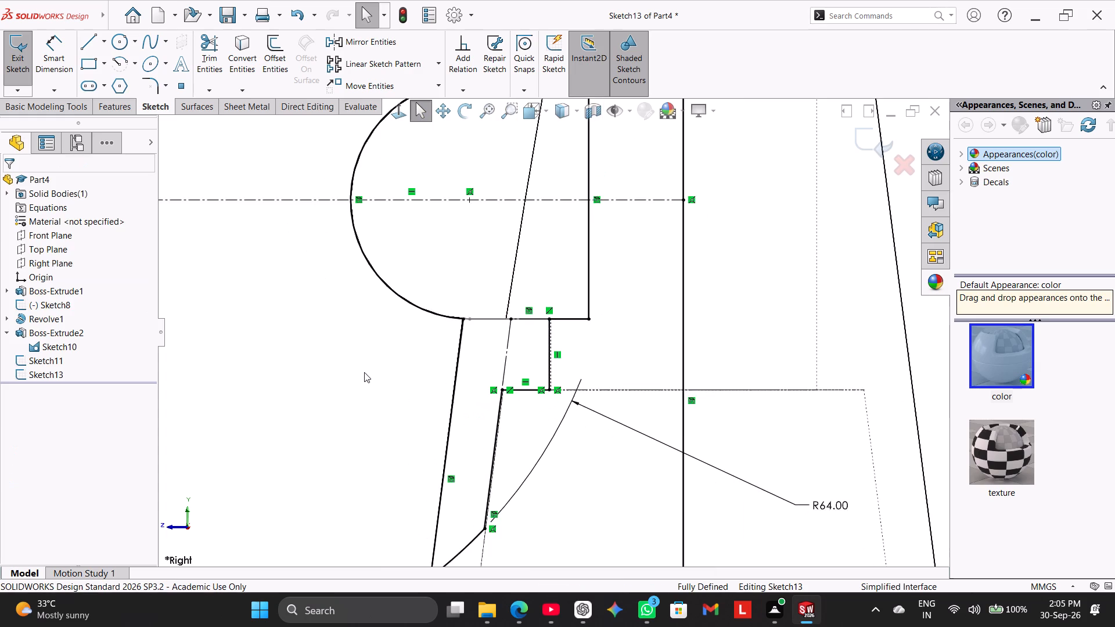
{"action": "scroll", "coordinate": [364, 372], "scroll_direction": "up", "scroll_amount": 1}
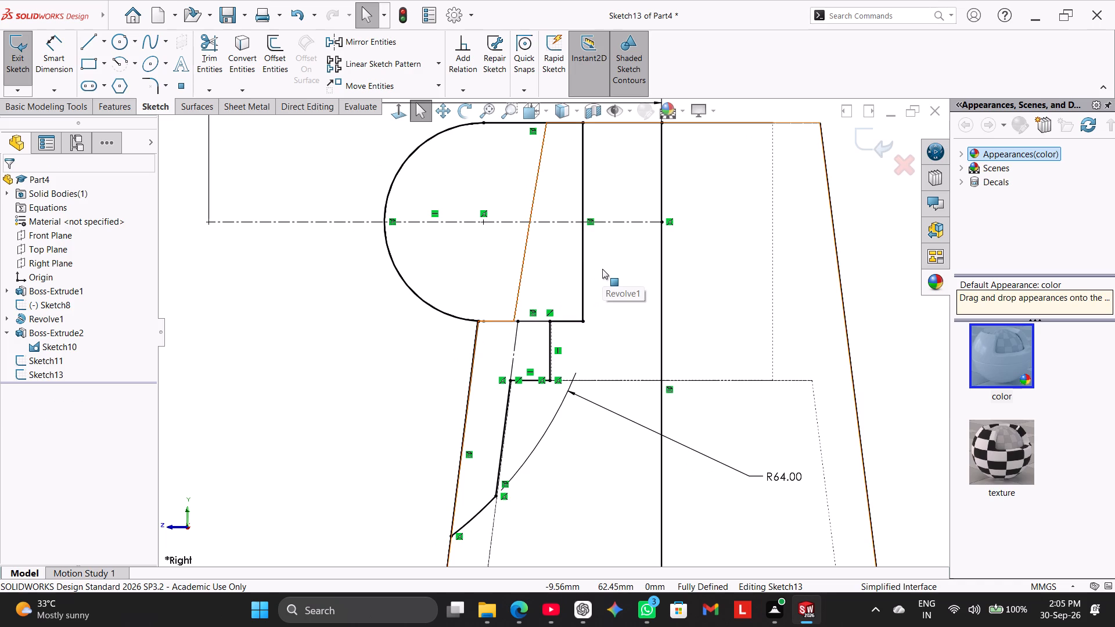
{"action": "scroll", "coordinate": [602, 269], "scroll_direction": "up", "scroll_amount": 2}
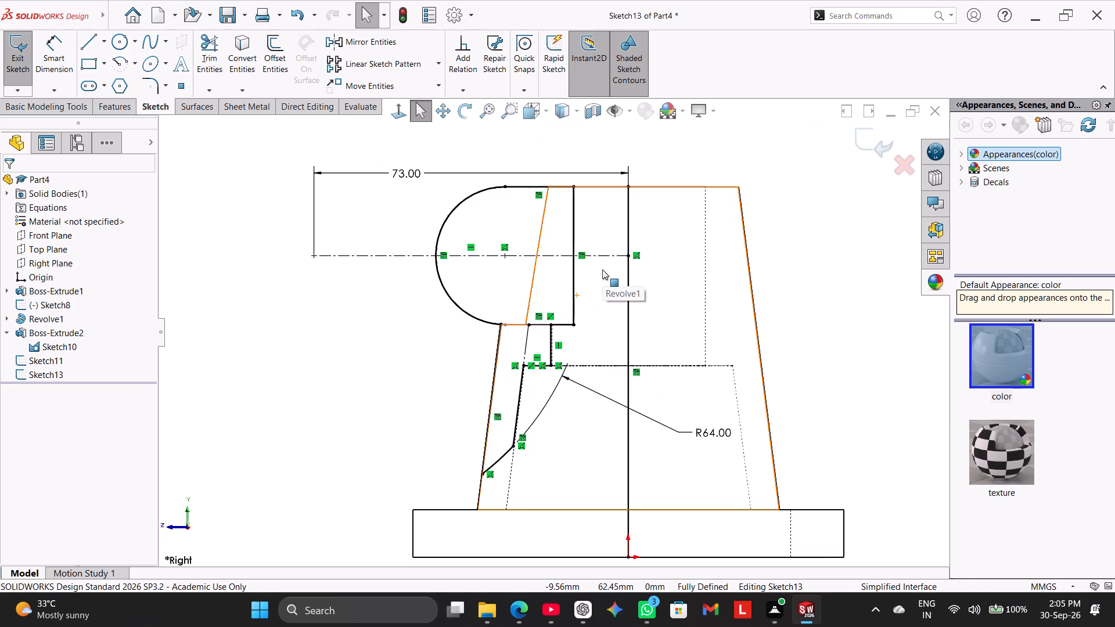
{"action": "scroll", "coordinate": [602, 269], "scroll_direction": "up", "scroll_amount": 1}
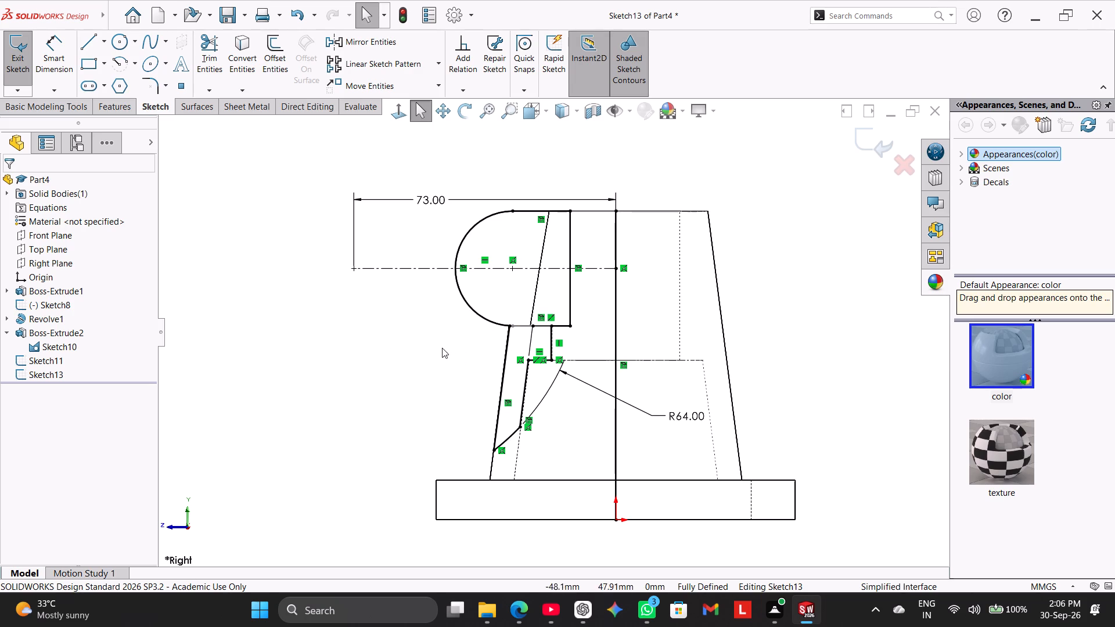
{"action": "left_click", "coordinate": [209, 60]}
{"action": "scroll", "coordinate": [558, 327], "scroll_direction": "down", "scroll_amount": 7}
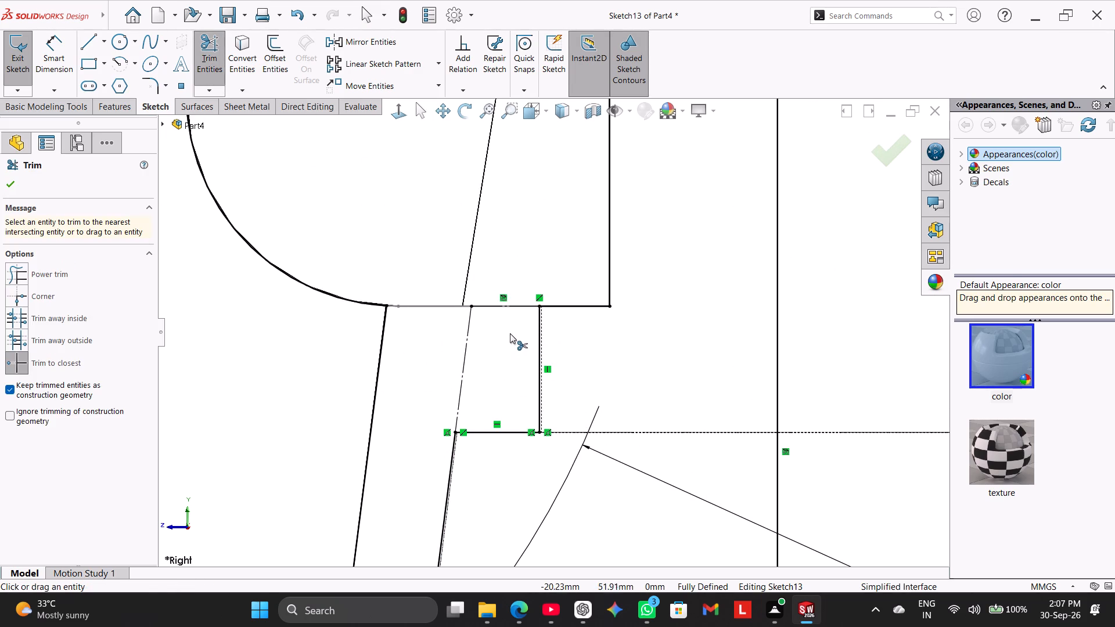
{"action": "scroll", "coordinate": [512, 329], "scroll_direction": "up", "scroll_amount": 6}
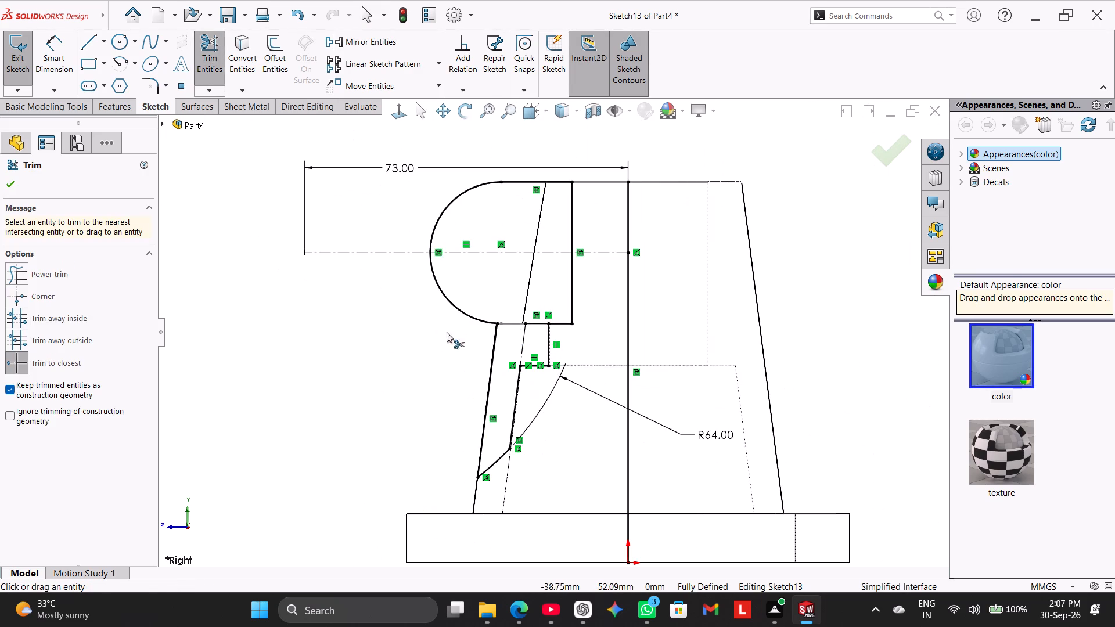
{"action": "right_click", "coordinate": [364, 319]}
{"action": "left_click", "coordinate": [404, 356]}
Trim away the leftover lower-edge and slanted construction segments around the small area, without keeping trimmed entities as construction geometry.
{"action": "middle_click_drag", "start_coordinate": [391, 336], "coordinate": [438, 363]}
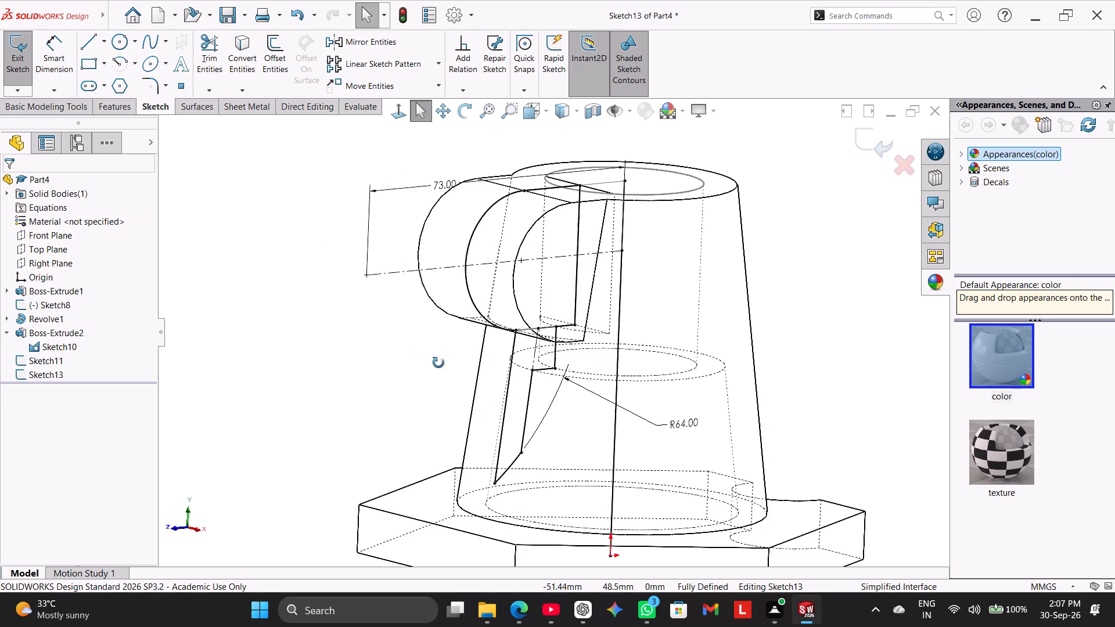
{"action": "middle_click_drag", "start_coordinate": [438, 363], "coordinate": [379, 364]}
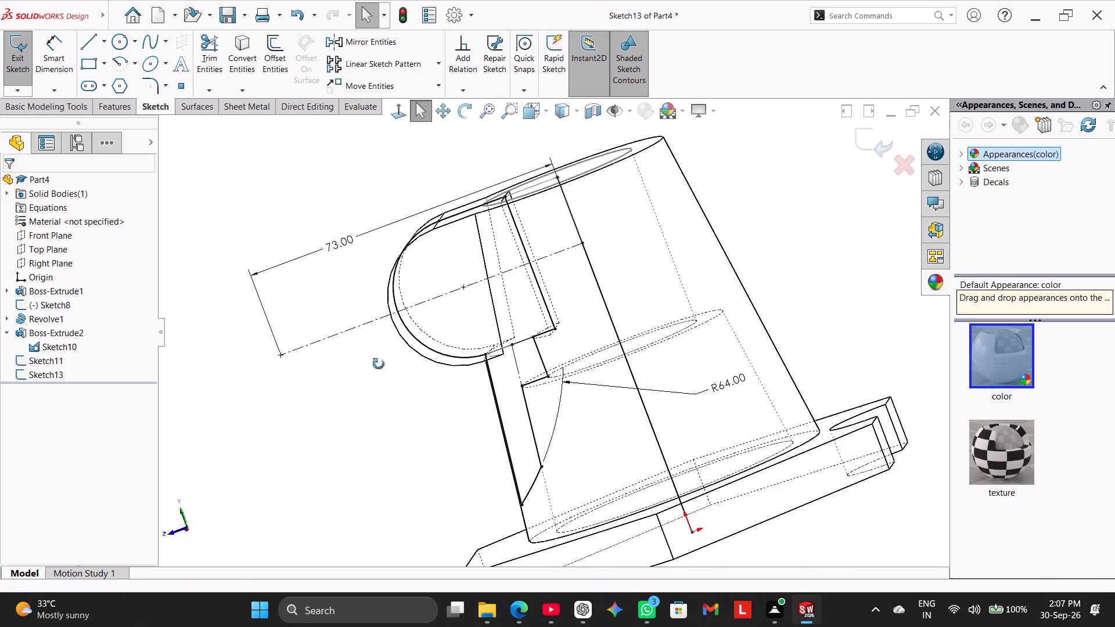
{"action": "middle_click_drag", "start_coordinate": [379, 364], "coordinate": [380, 329]}
{"action": "left_click", "coordinate": [395, 113]}
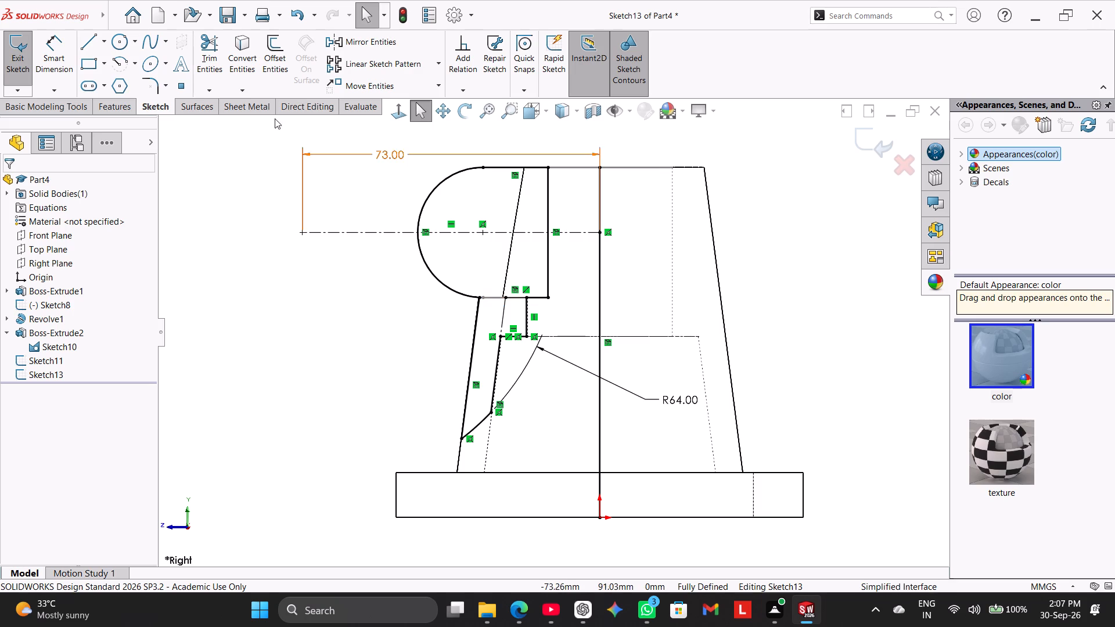
{"action": "left_click", "coordinate": [214, 59]}
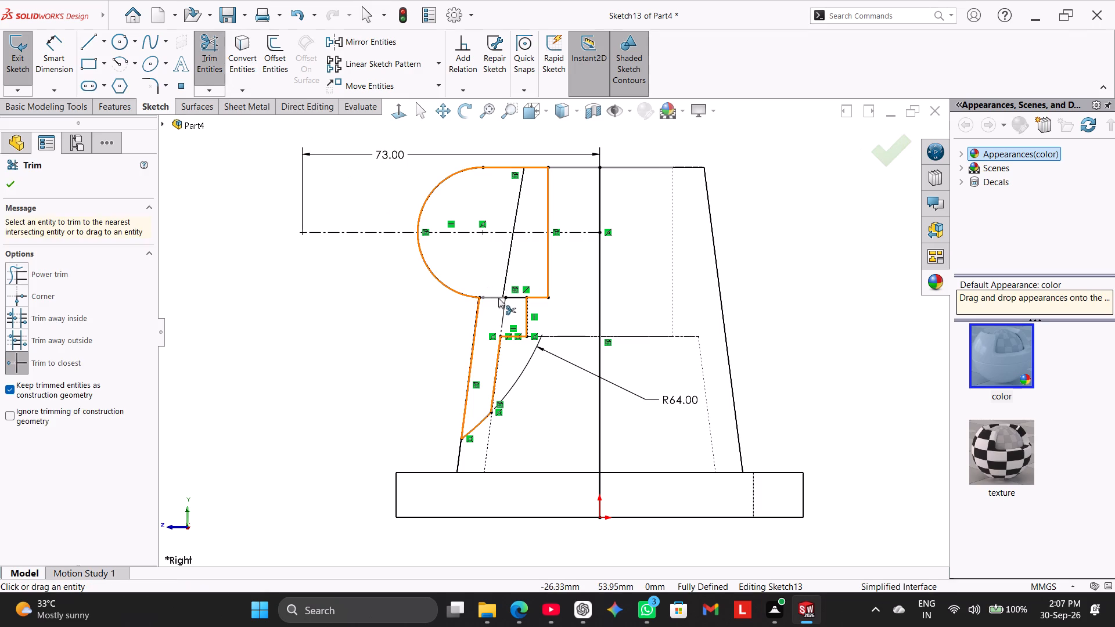
{"action": "left_click", "coordinate": [517, 299]}
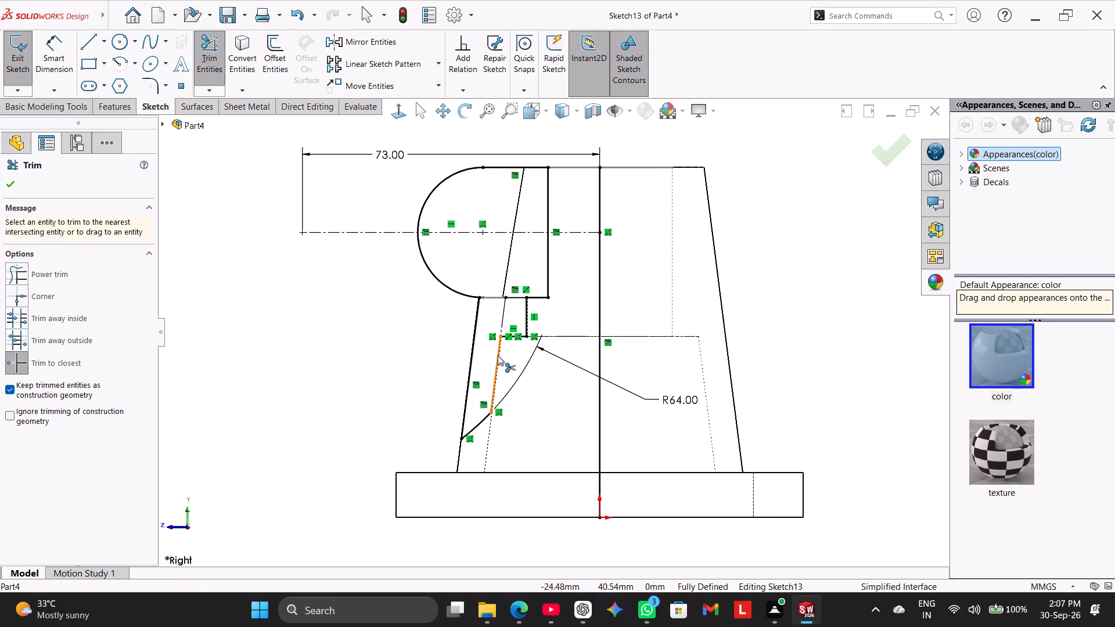
{"action": "left_click", "coordinate": [33, 385]}
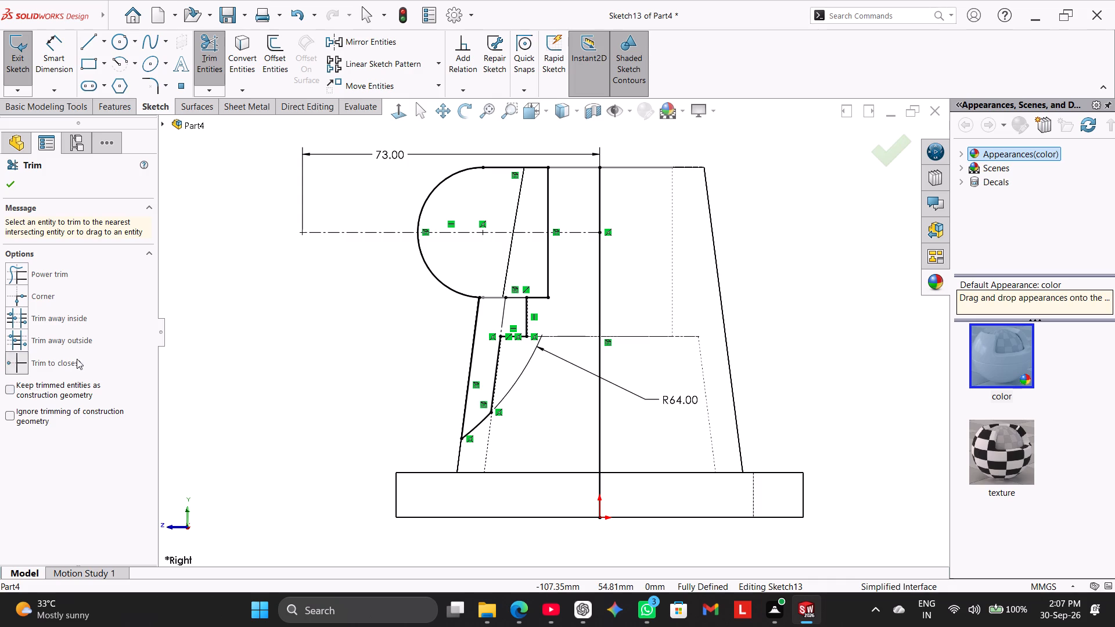
{"action": "left_click", "coordinate": [517, 300]}
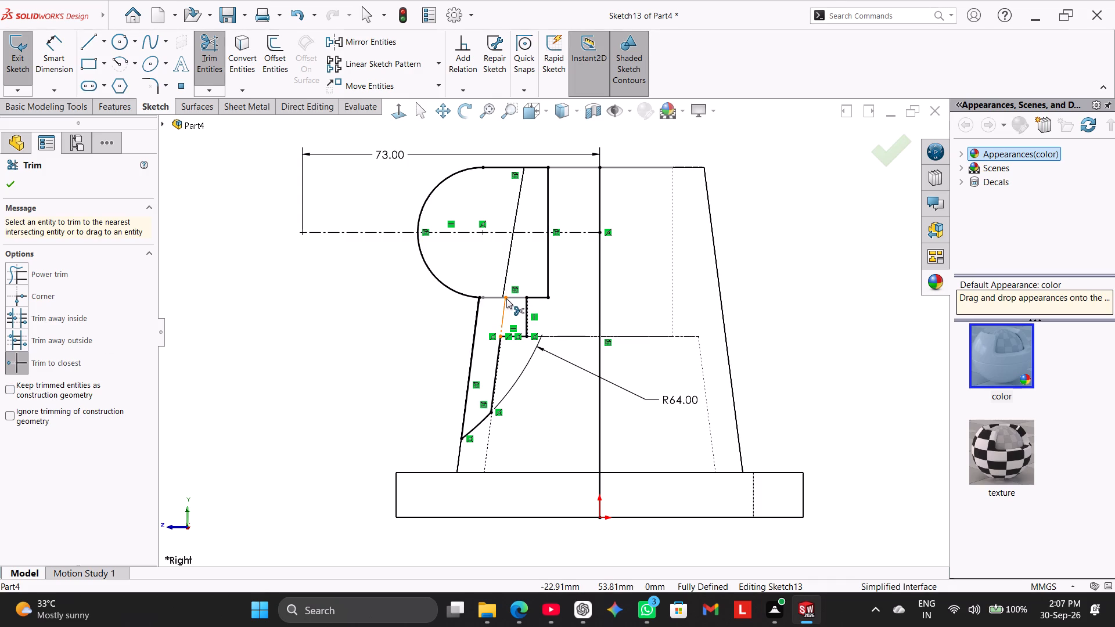
{"action": "left_click", "coordinate": [505, 304]}
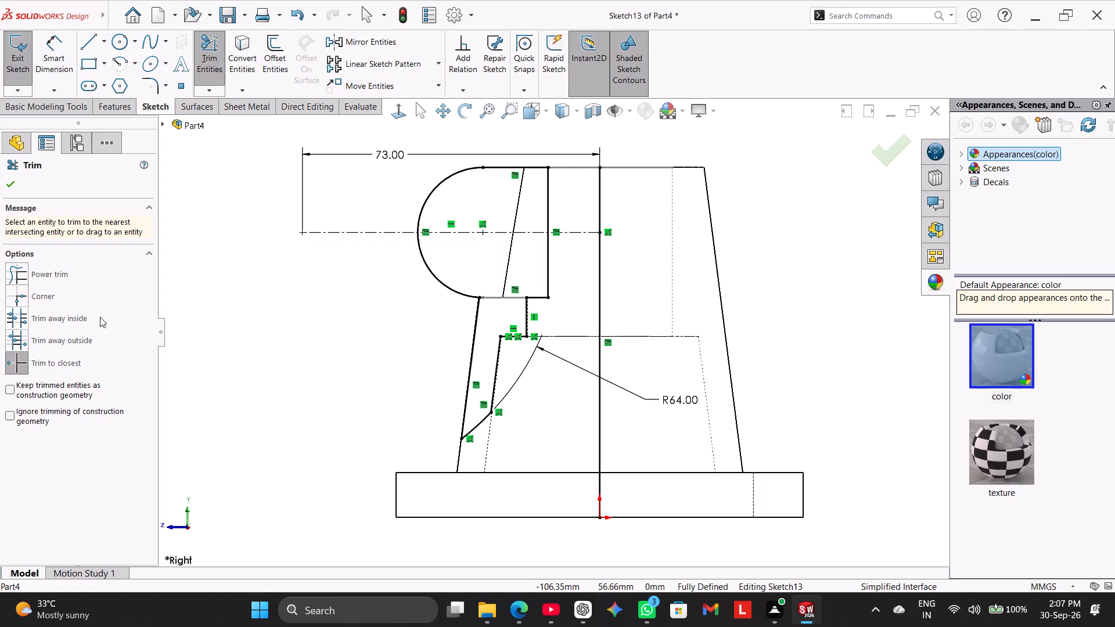
{"action": "left_click", "coordinate": [12, 182]}
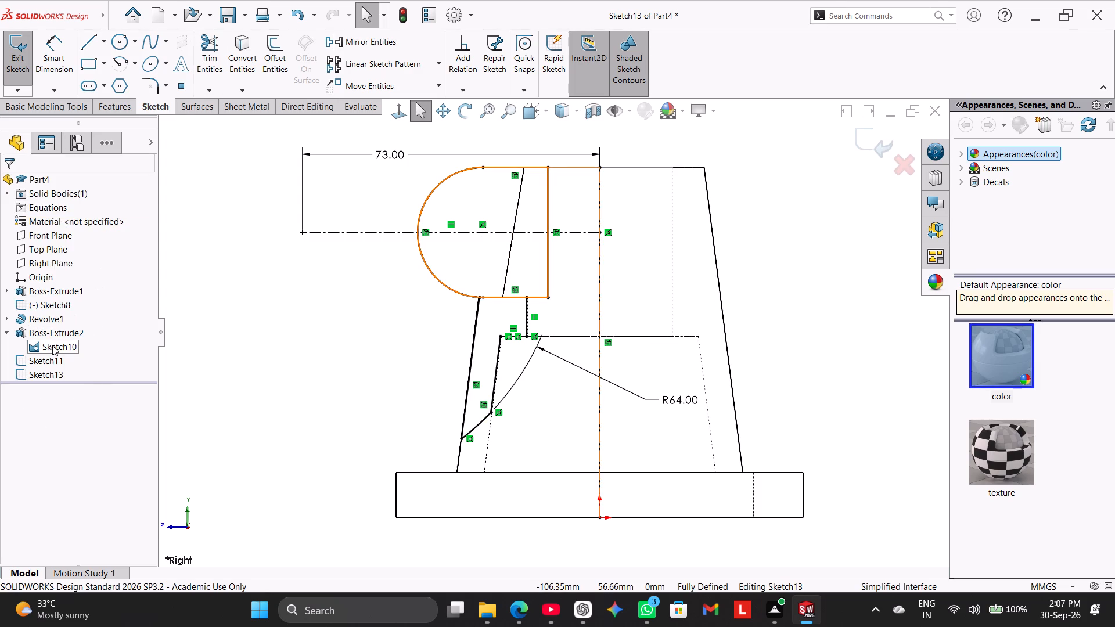
Hide Sketch10 under Boss-Extrude2.
{"action": "right_click", "coordinate": [52, 345]}
{"action": "left_click", "coordinate": [71, 327]}
{"action": "left_click", "coordinate": [214, 304]}
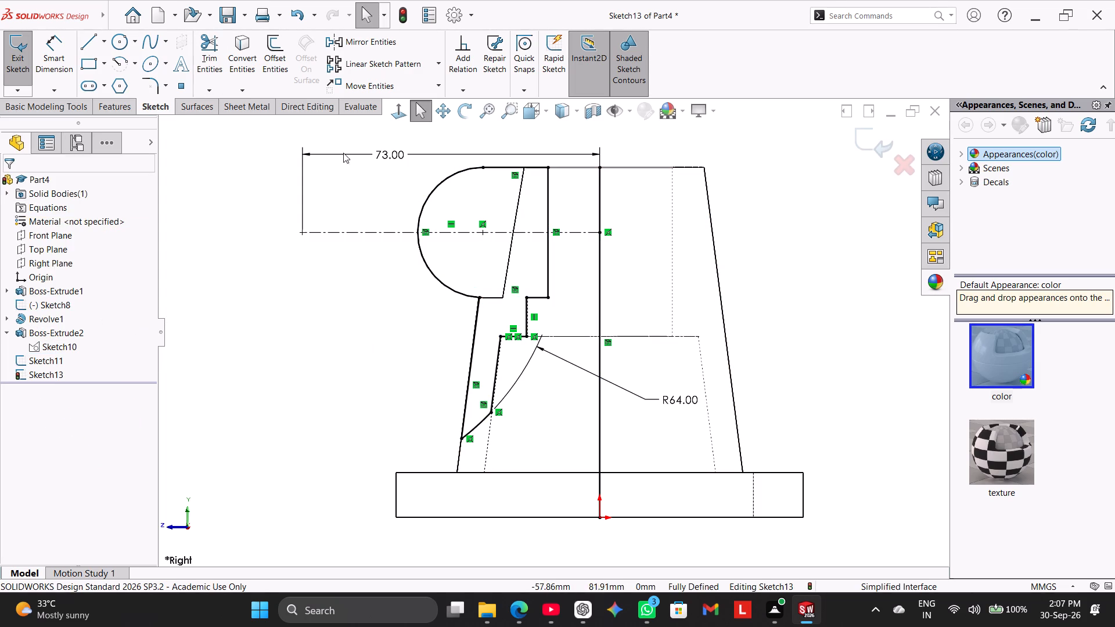
Trim away the short vertical line along the bore wall.
{"action": "left_click", "coordinate": [207, 63]}
{"action": "left_click", "coordinate": [526, 316]}
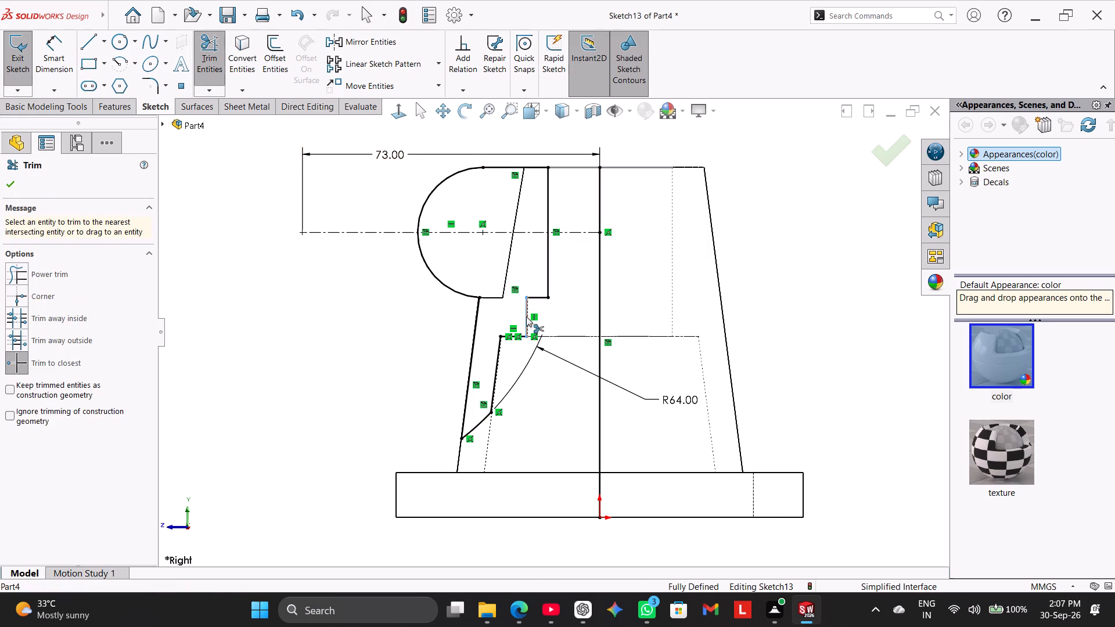
{"action": "right_click", "coordinate": [257, 329]}
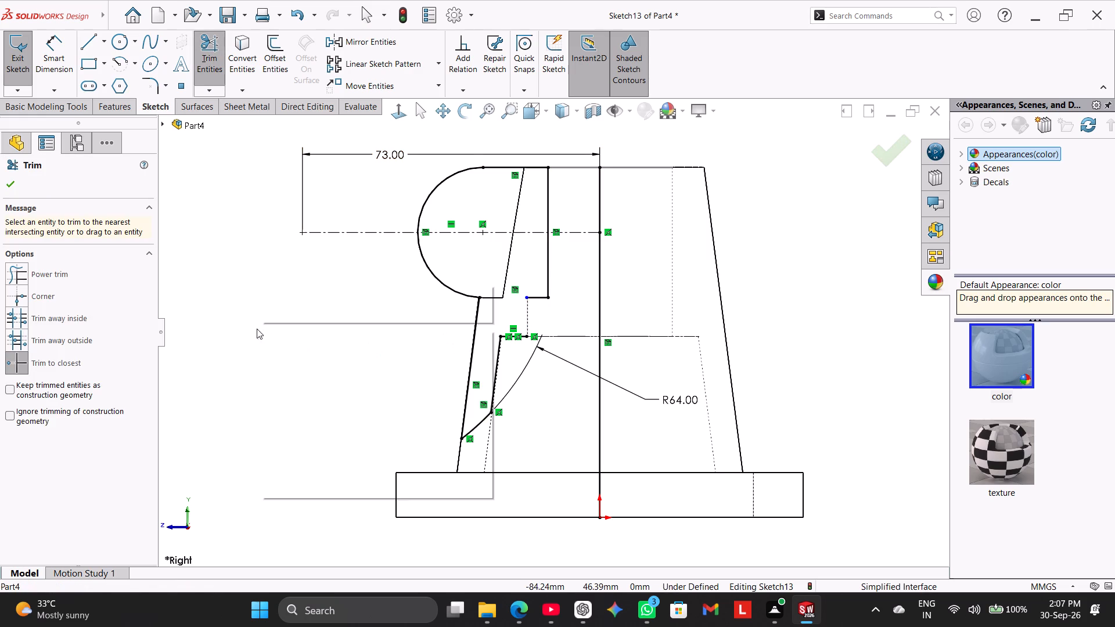
{"action": "left_click", "coordinate": [284, 363]}
Convert the bore wall's silhouette edge into a sketch line joining the contour's lower edge to the short horizontal line.
{"action": "scroll", "coordinate": [552, 310], "scroll_direction": "down", "scroll_amount": 2}
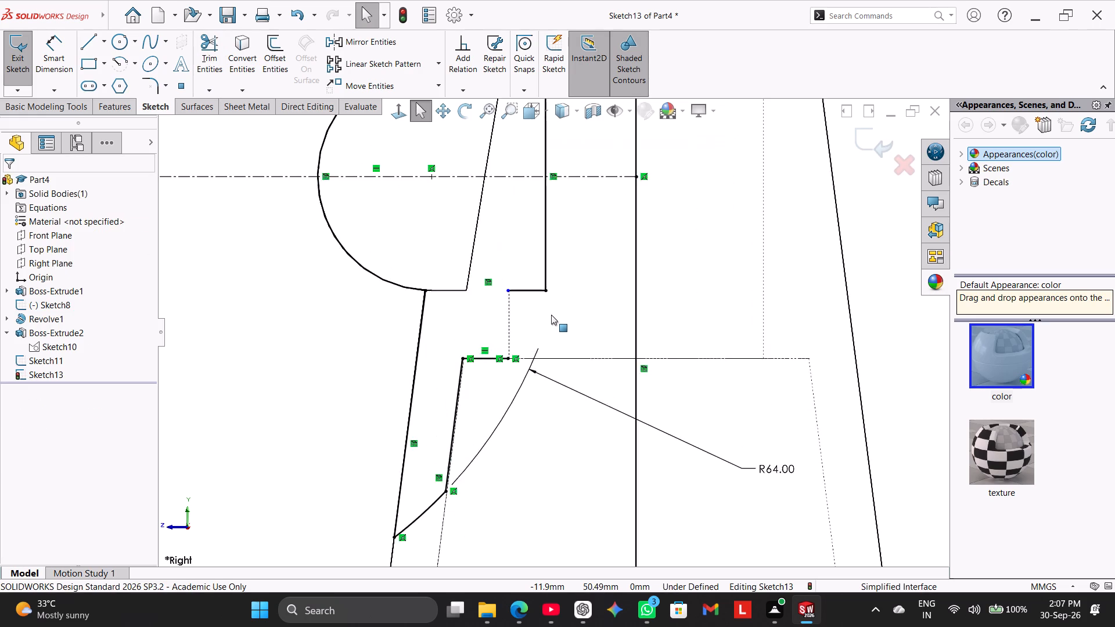
{"action": "scroll", "coordinate": [551, 315], "scroll_direction": "down", "scroll_amount": 3}
{"action": "left_click", "coordinate": [246, 61]}
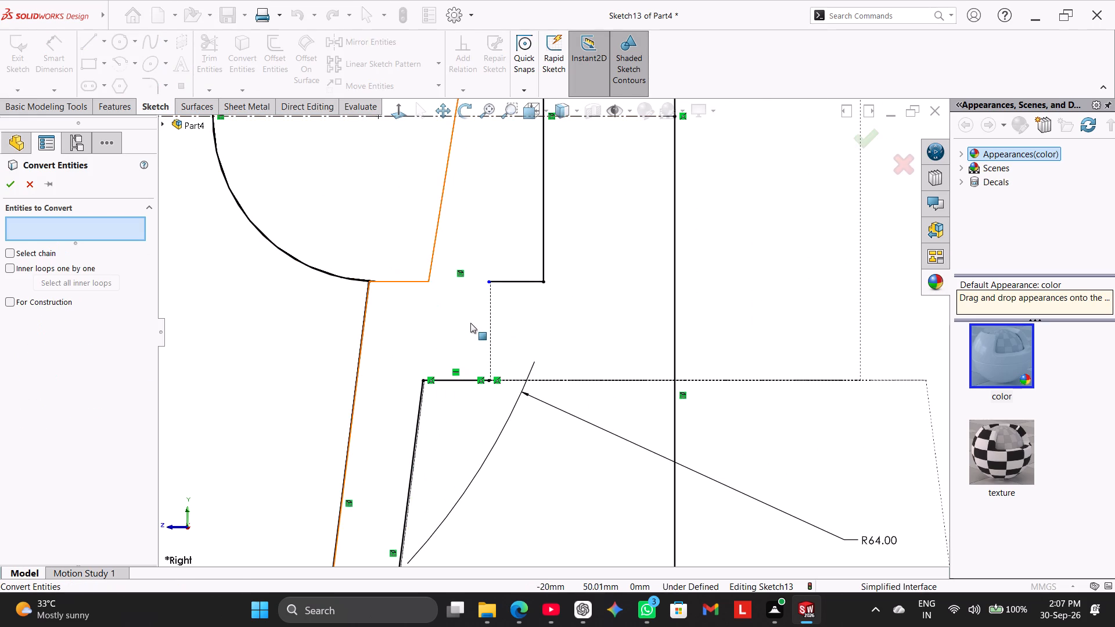
{"action": "left_click", "coordinate": [490, 334]}
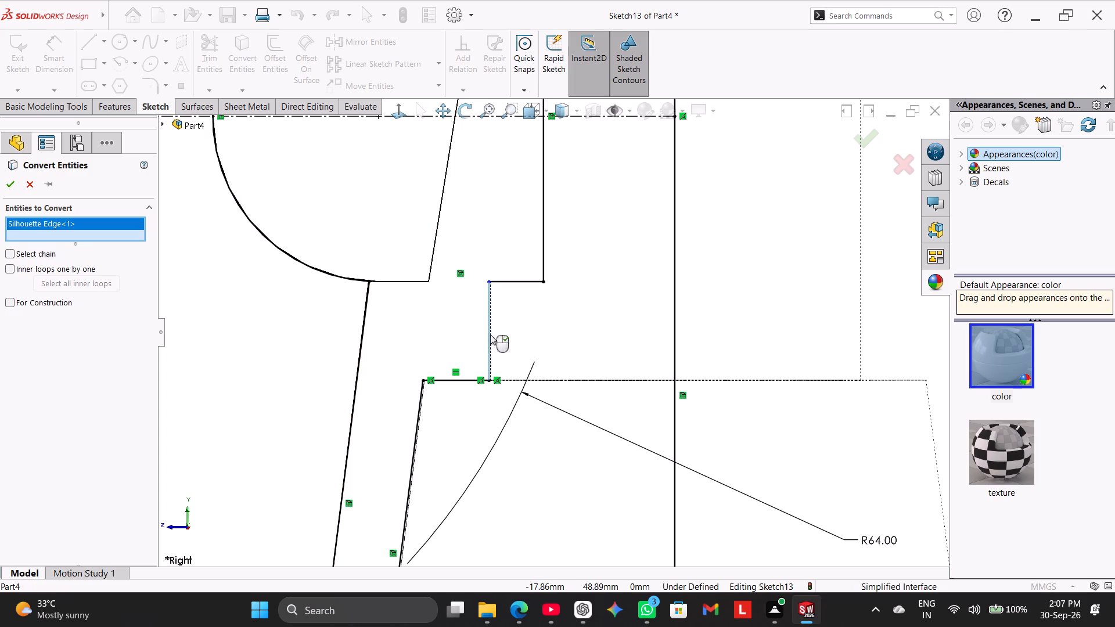
{"action": "left_click", "coordinate": [10, 187]}
{"action": "left_click", "coordinate": [210, 327]}
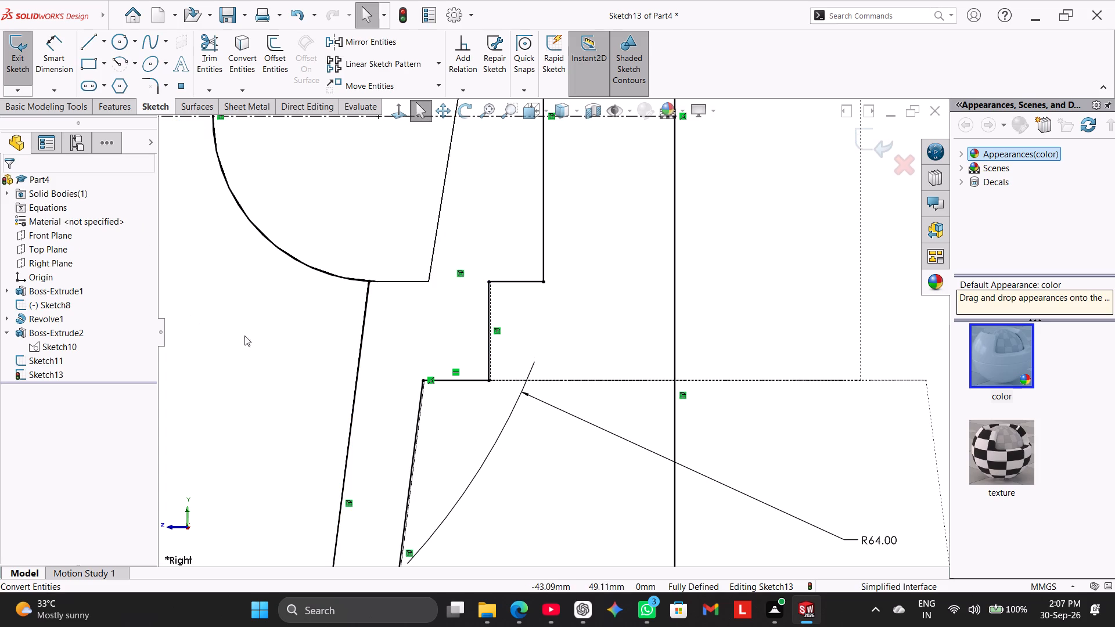
Set the display style to shaded with edges and view the sketch plane straight on.
{"action": "scroll", "coordinate": [261, 340], "scroll_direction": "up", "scroll_amount": 4}
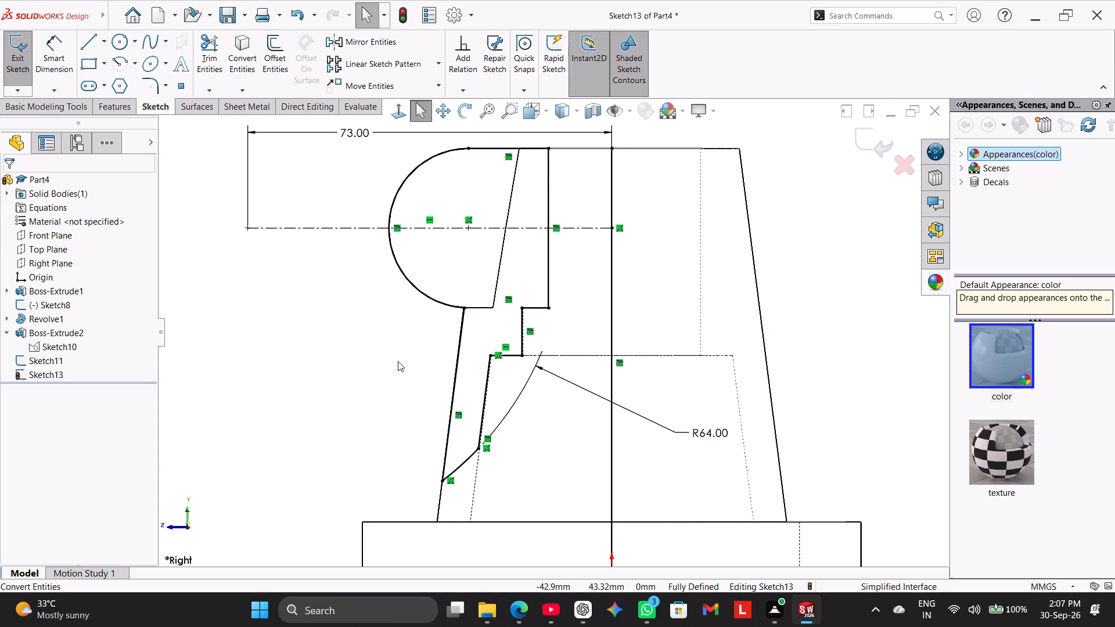
{"action": "scroll", "coordinate": [398, 361], "scroll_direction": "up", "scroll_amount": 1}
{"action": "left_click", "coordinate": [578, 111]}
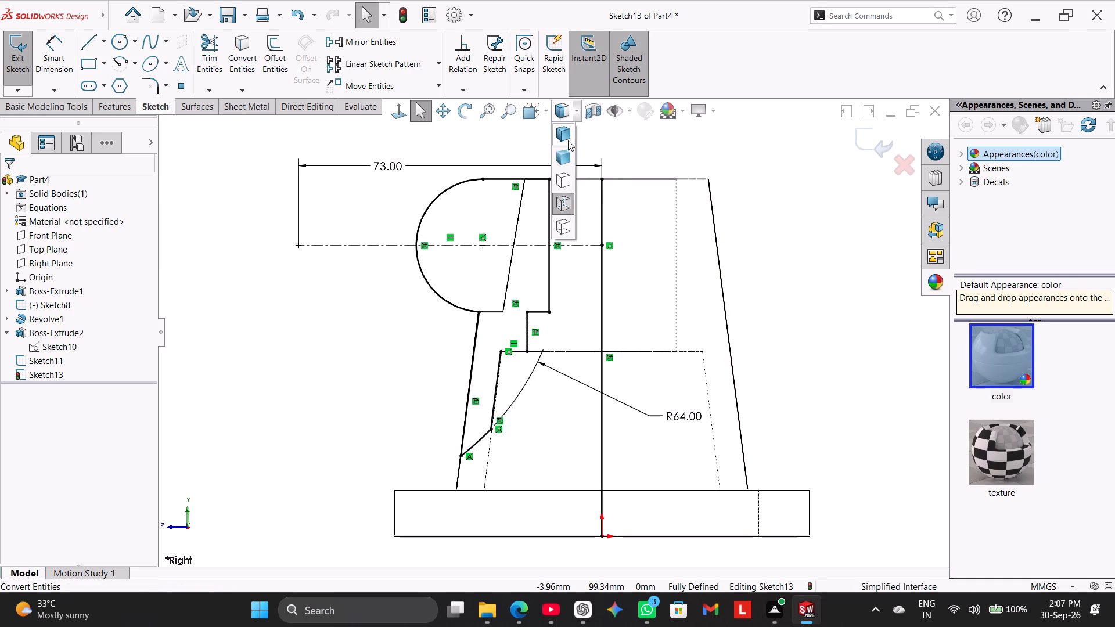
{"action": "left_click", "coordinate": [567, 140]}
{"action": "left_click", "coordinate": [366, 310]}
{"action": "middle_click", "coordinate": [377, 312]}
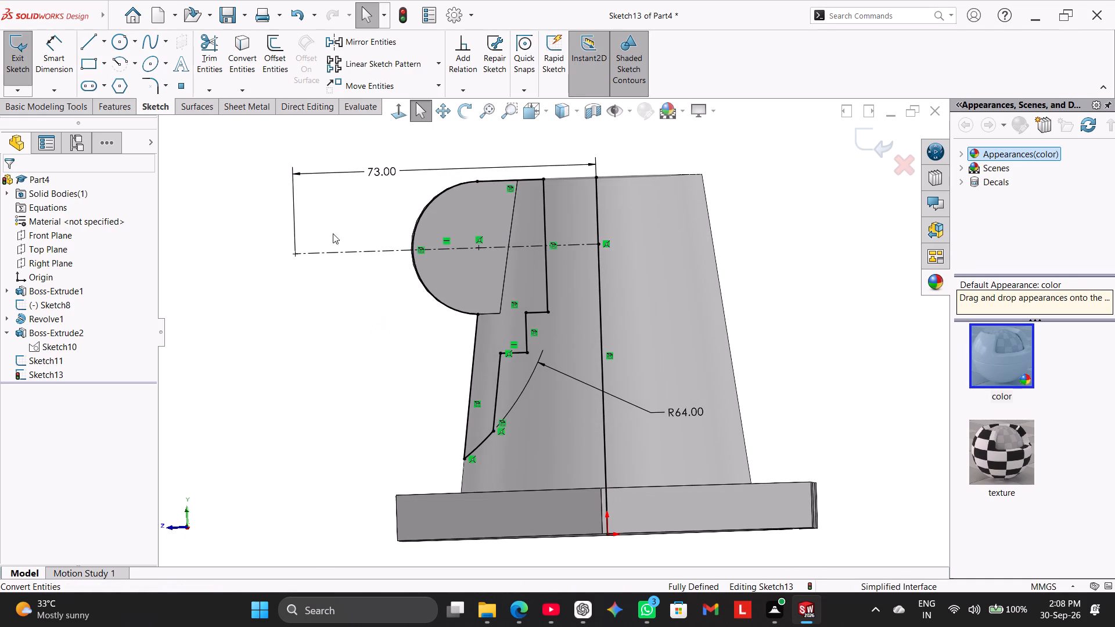
{"action": "left_click", "coordinate": [393, 111]}
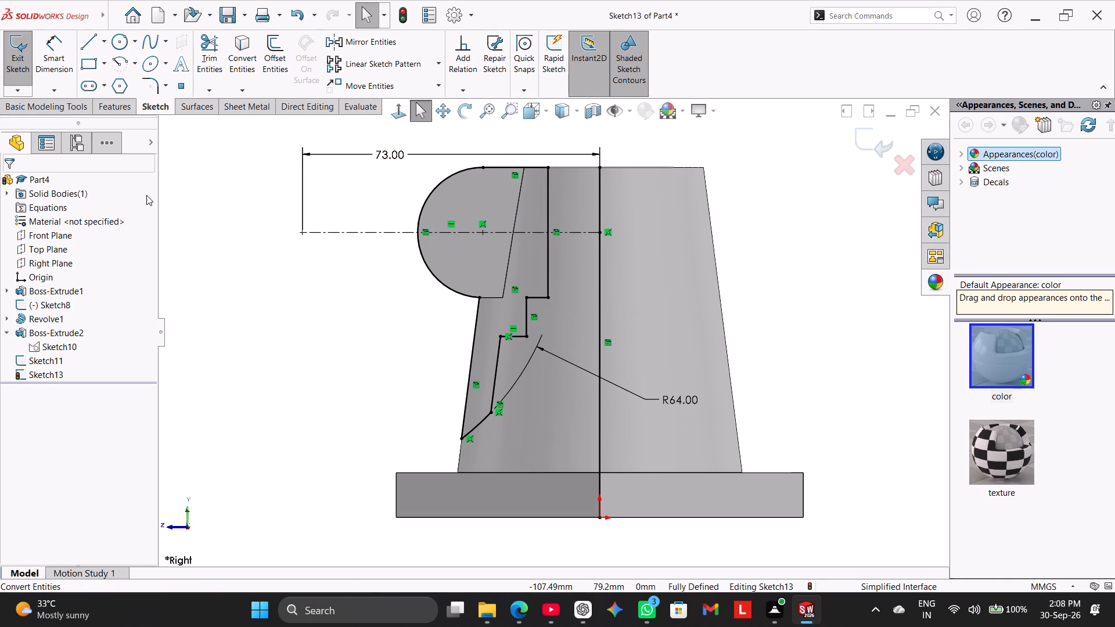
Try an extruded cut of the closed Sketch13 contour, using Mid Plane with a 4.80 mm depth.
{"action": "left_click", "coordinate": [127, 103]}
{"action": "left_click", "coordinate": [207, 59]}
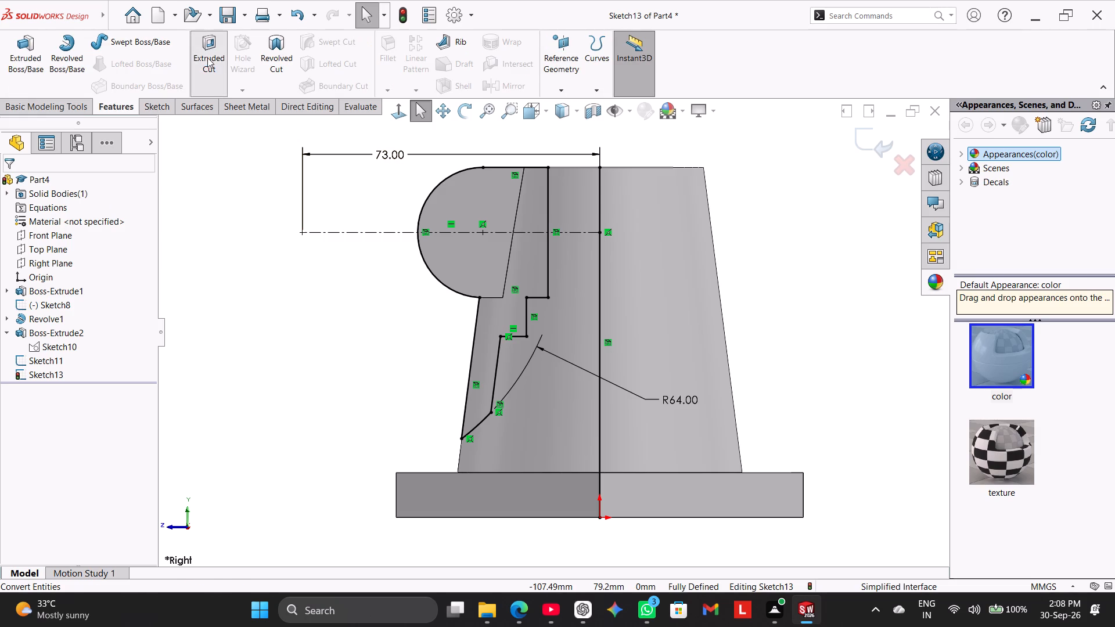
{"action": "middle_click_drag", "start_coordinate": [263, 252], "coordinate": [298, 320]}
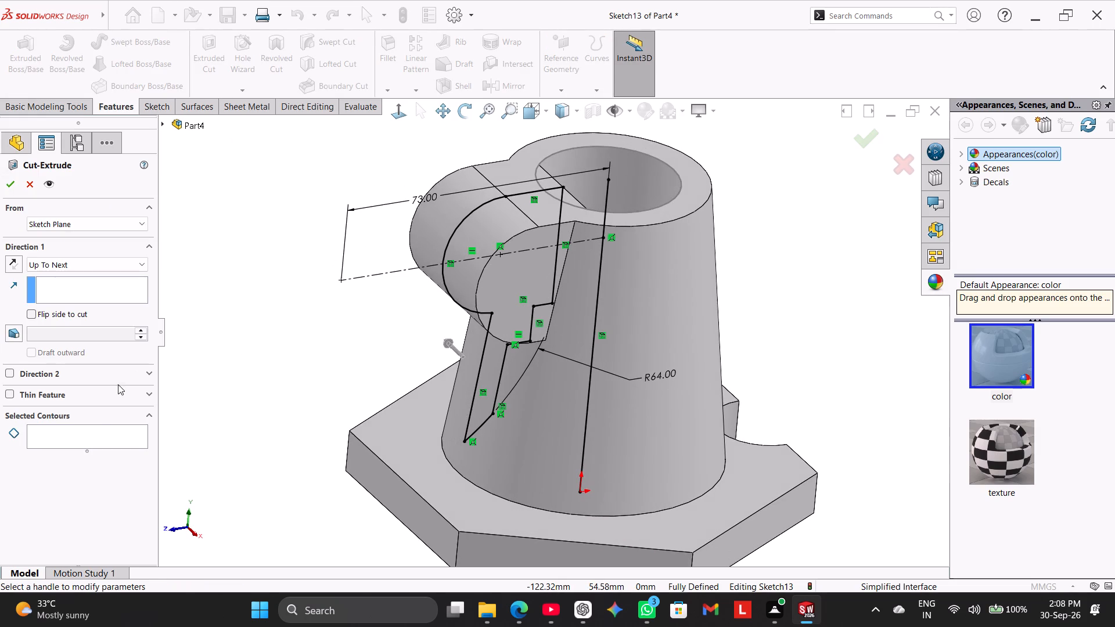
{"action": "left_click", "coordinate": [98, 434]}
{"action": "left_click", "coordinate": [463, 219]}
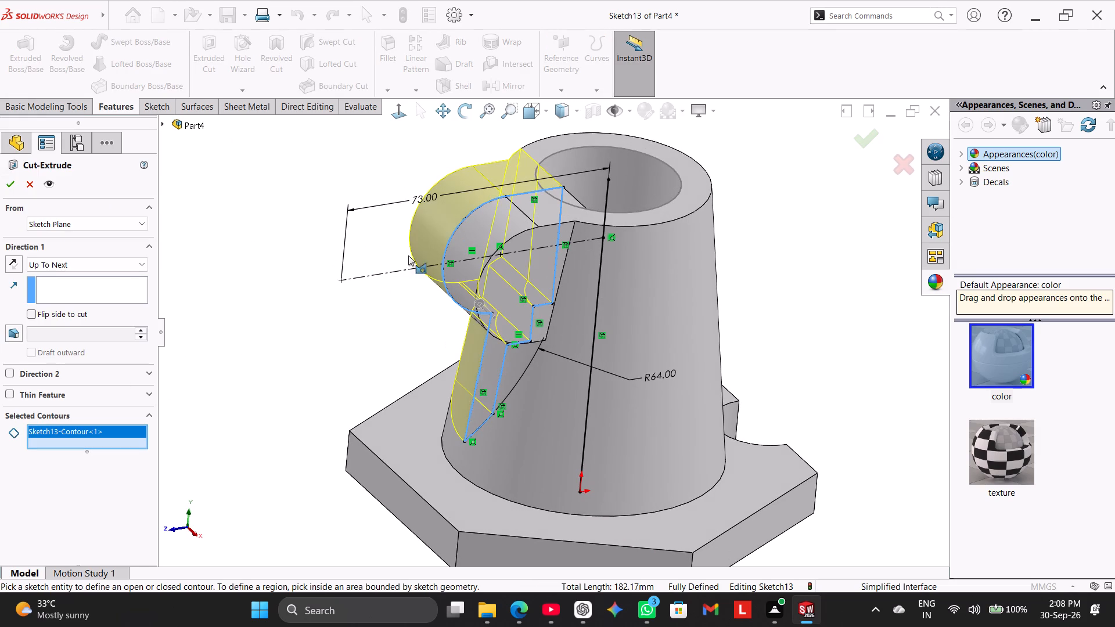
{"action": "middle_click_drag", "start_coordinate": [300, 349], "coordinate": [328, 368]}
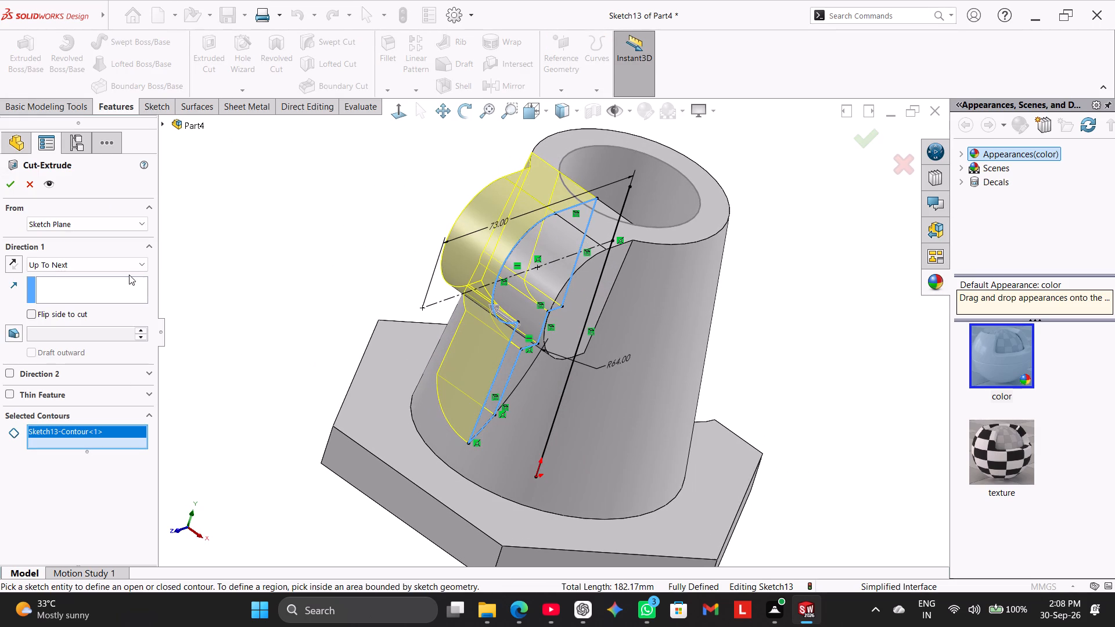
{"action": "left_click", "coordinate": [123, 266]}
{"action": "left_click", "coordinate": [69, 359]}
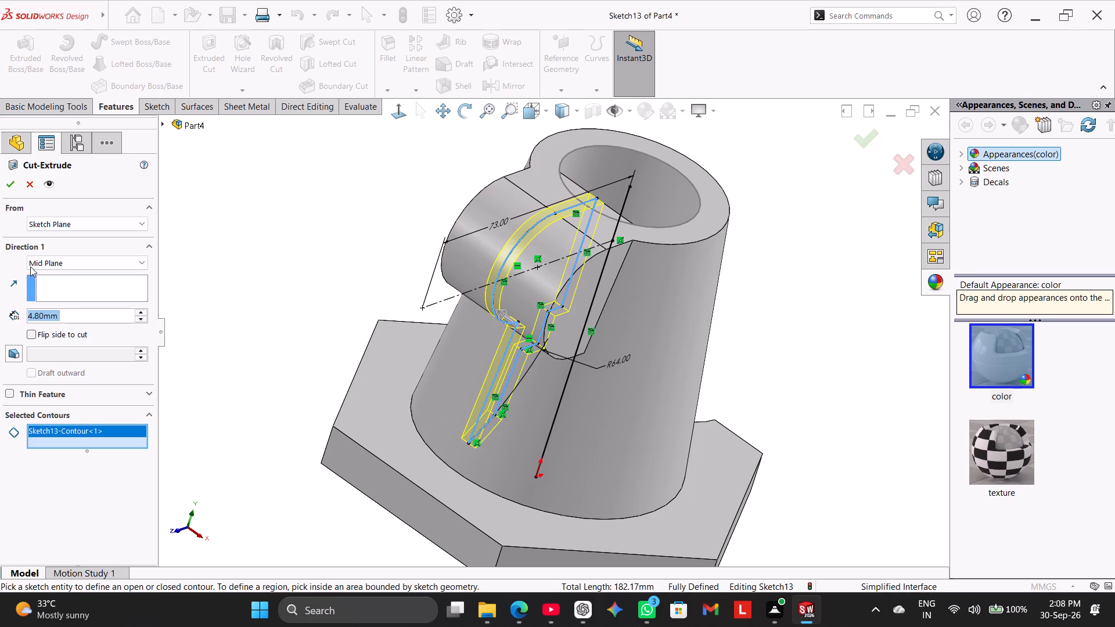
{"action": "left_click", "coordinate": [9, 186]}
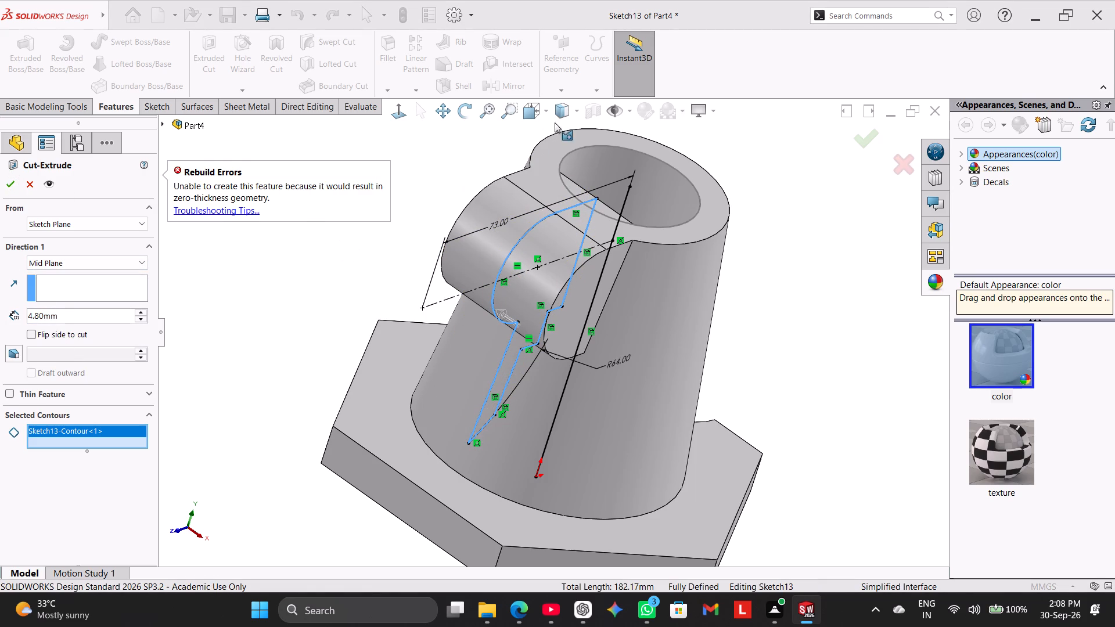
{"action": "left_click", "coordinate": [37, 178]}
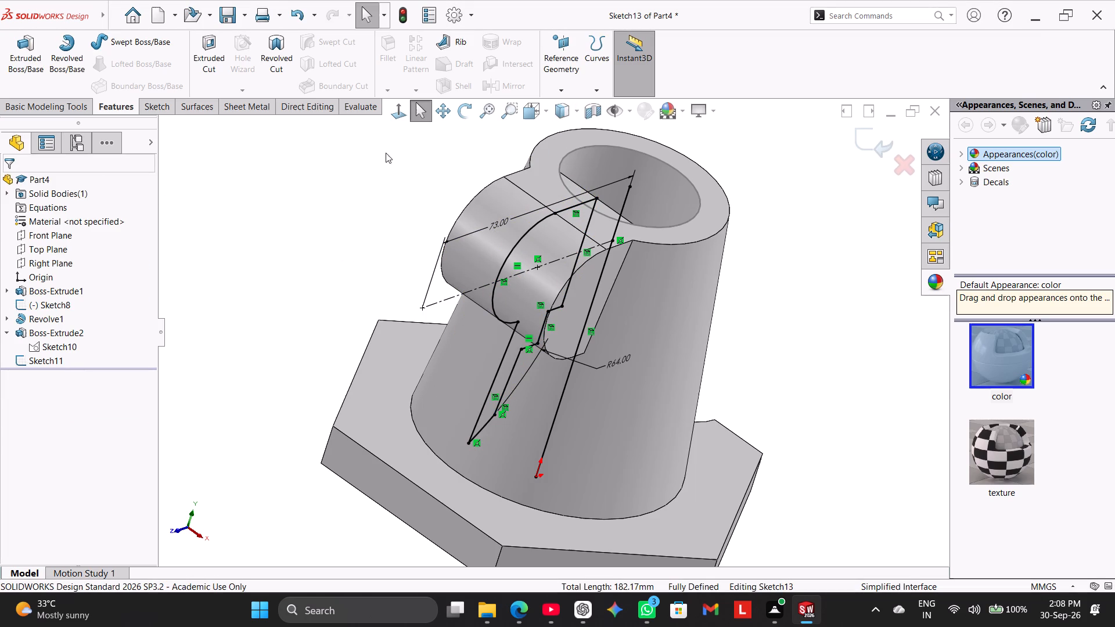
Section the model along the Front Plane at 0.00 mm offset and examine the bore and sketch in the cutaway.
{"action": "left_click", "coordinate": [595, 116]}
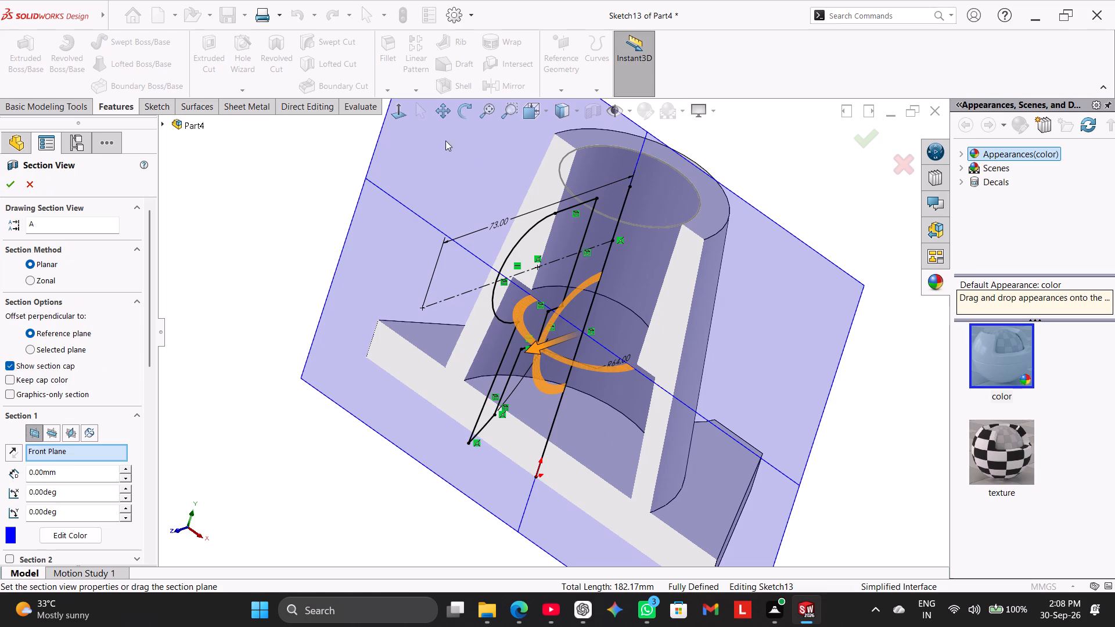
{"action": "left_click", "coordinate": [394, 113]}
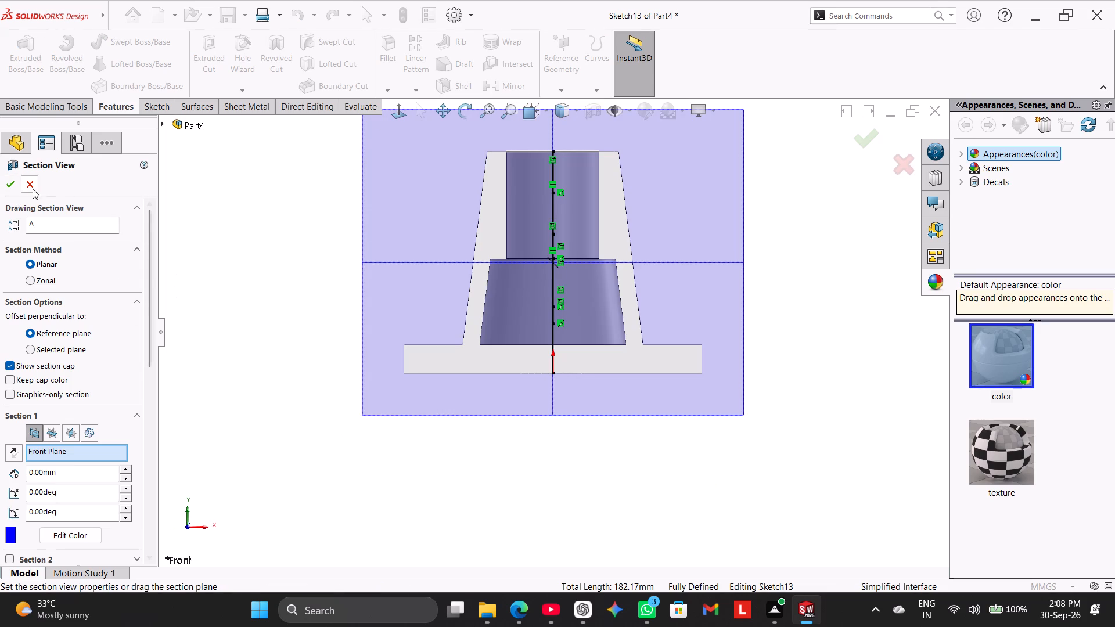
{"action": "left_click", "coordinate": [16, 185]}
{"action": "left_click", "coordinate": [272, 250]}
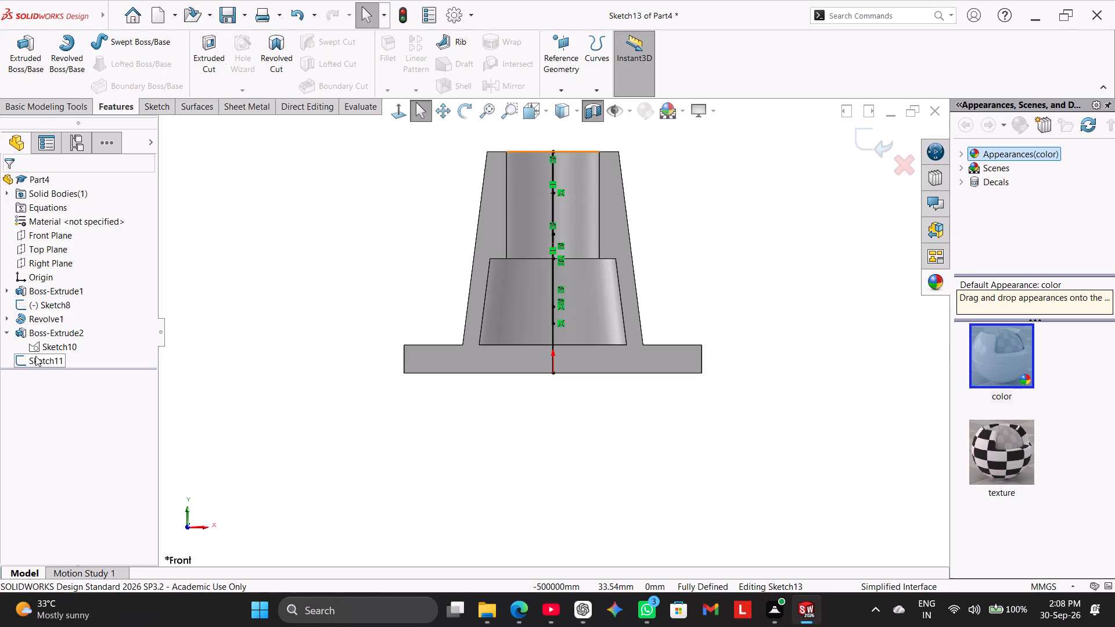
{"action": "middle_click_drag", "start_coordinate": [382, 285], "coordinate": [373, 326]}
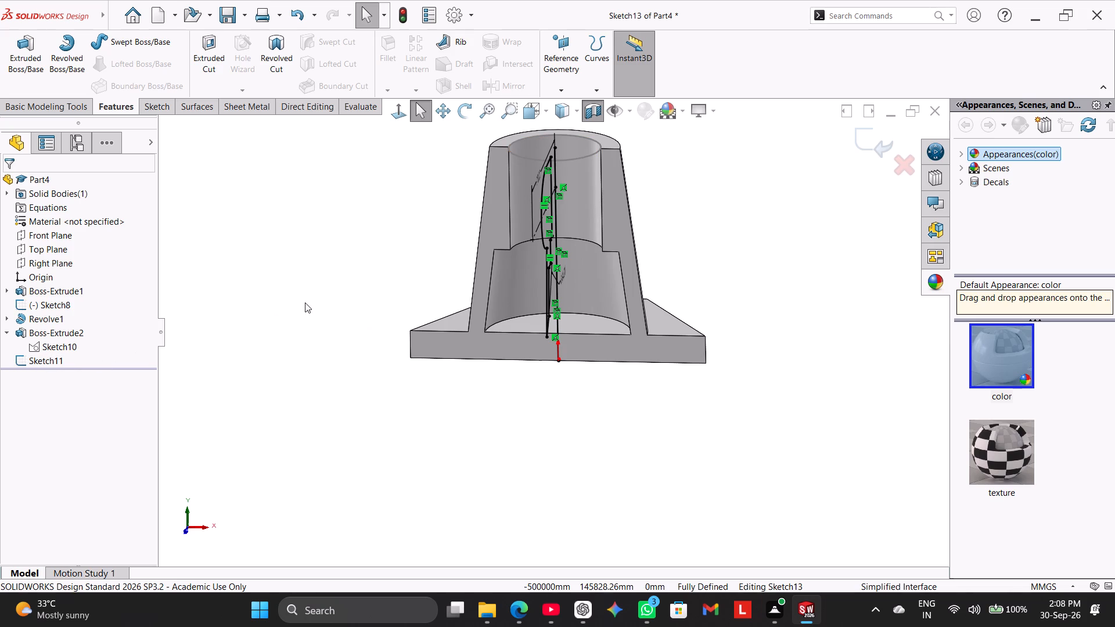
Section the model along the Right Plane at 0.00 mm offset, examine the contour against the bore wall, and close the section.
{"action": "left_click", "coordinate": [595, 117]}
{"action": "left_click", "coordinate": [596, 107]}
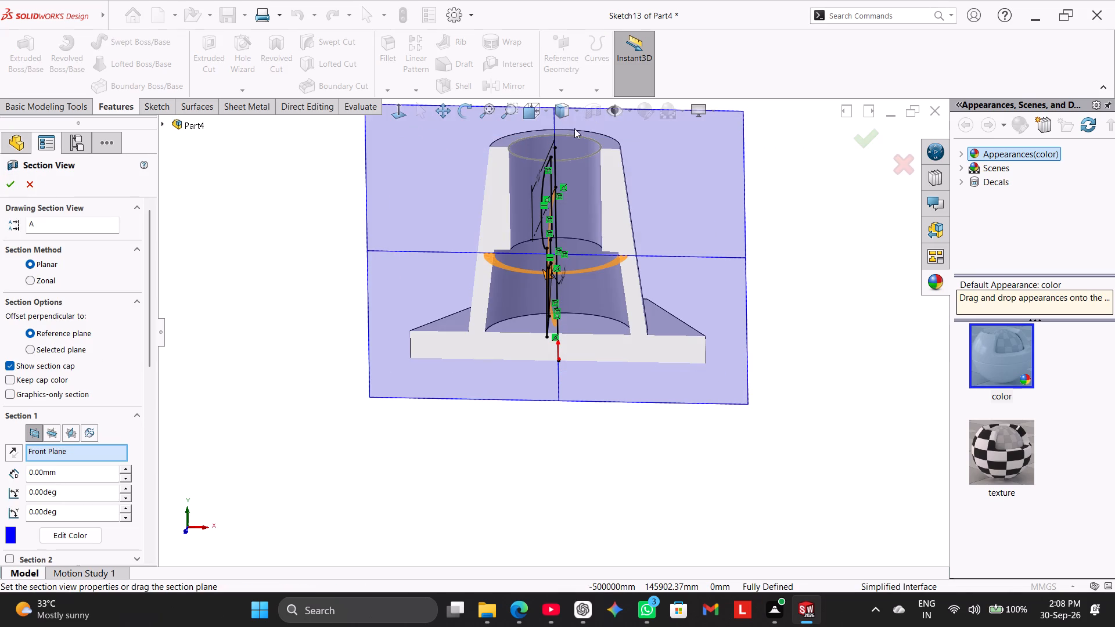
{"action": "left_click", "coordinate": [9, 452]}
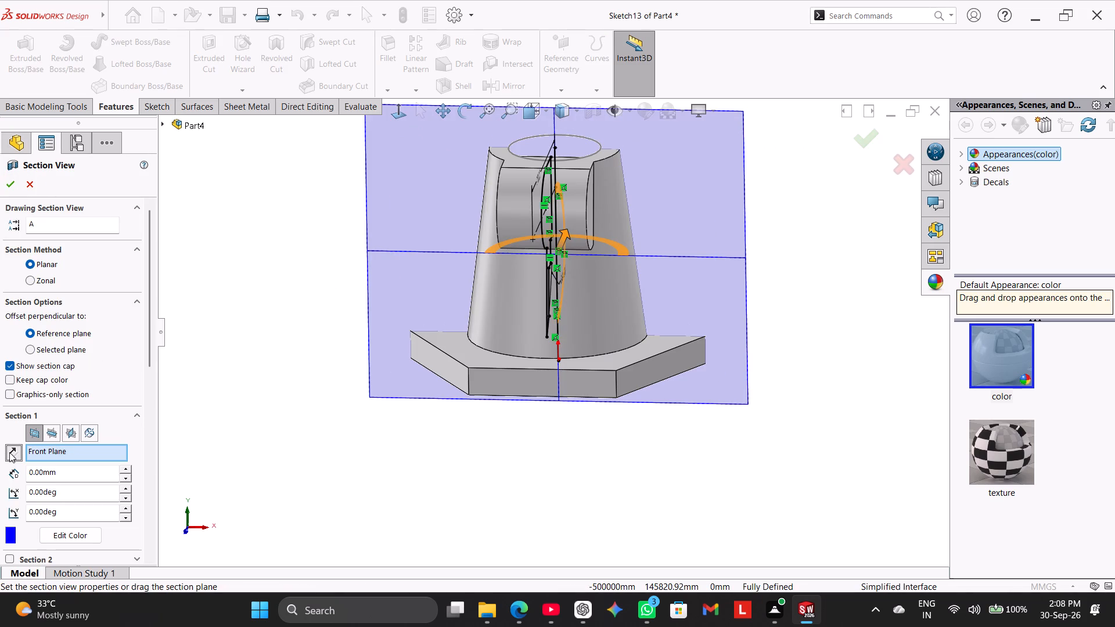
{"action": "left_click", "coordinate": [9, 452]}
{"action": "left_click", "coordinate": [57, 434]}
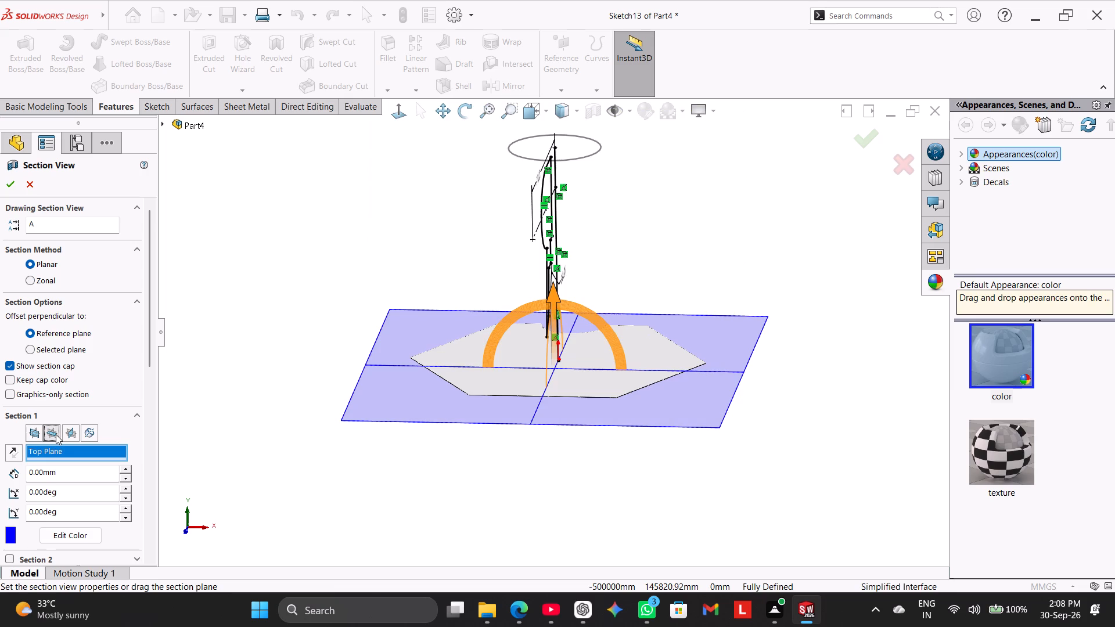
{"action": "left_click", "coordinate": [68, 435]}
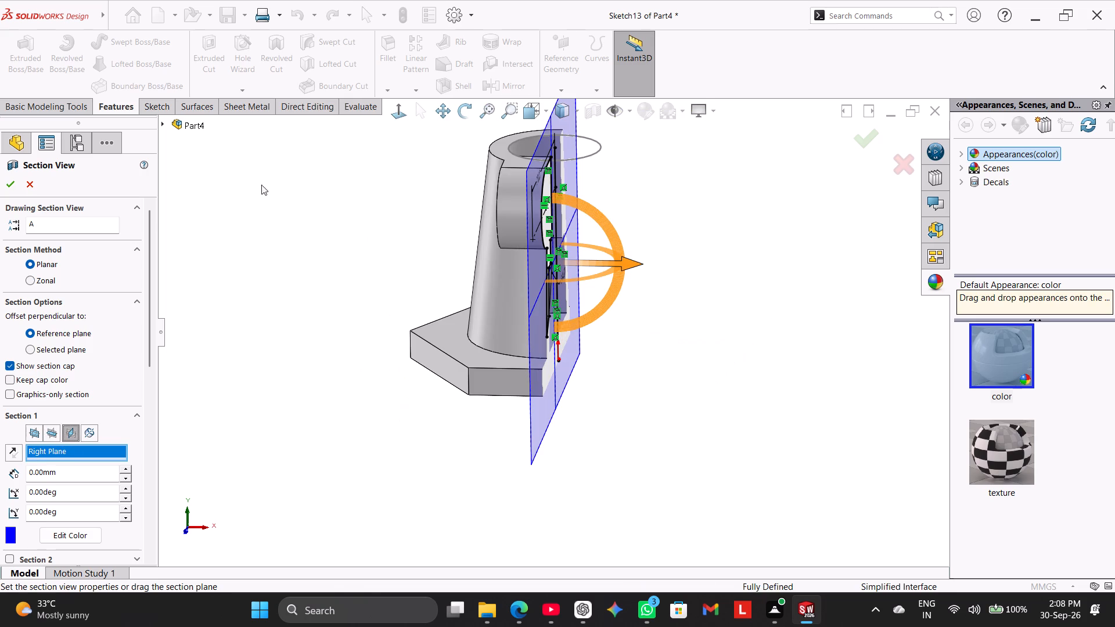
{"action": "left_click", "coordinate": [395, 114]}
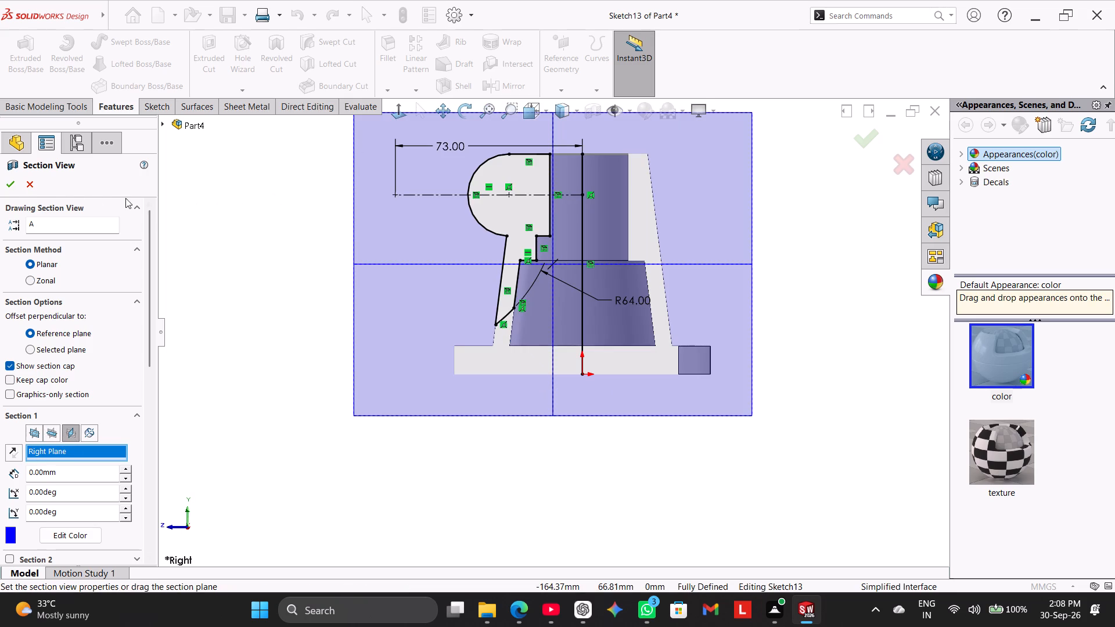
{"action": "left_click", "coordinate": [14, 186]}
{"action": "left_click", "coordinate": [248, 248]}
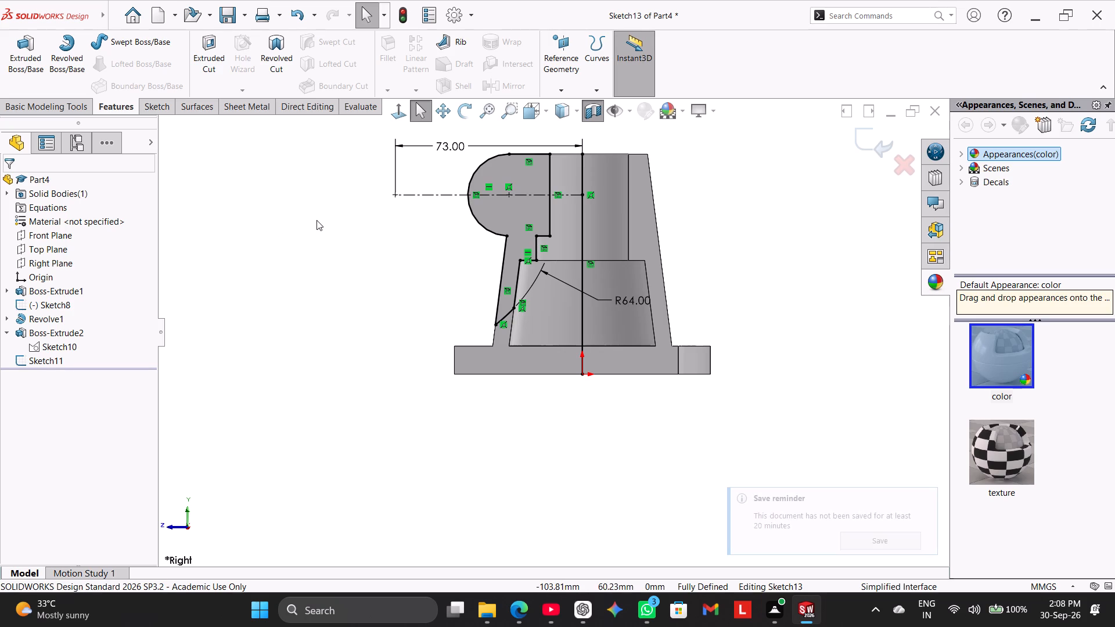
{"action": "middle_click_drag", "start_coordinate": [326, 226], "coordinate": [327, 304]}
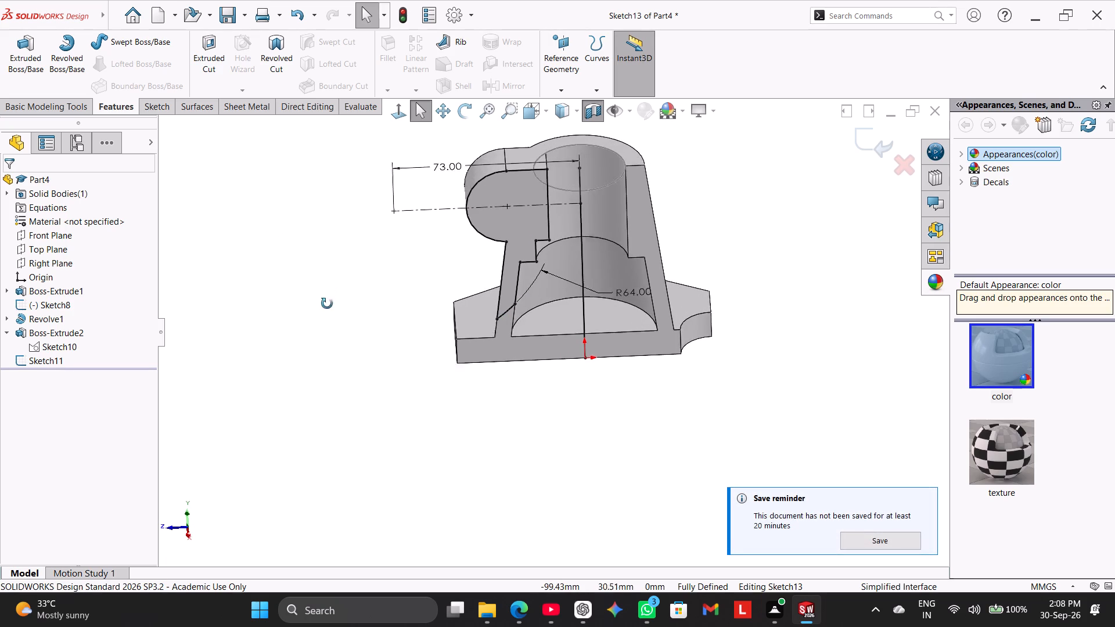
{"action": "middle_click_drag", "start_coordinate": [327, 304], "coordinate": [284, 244]}
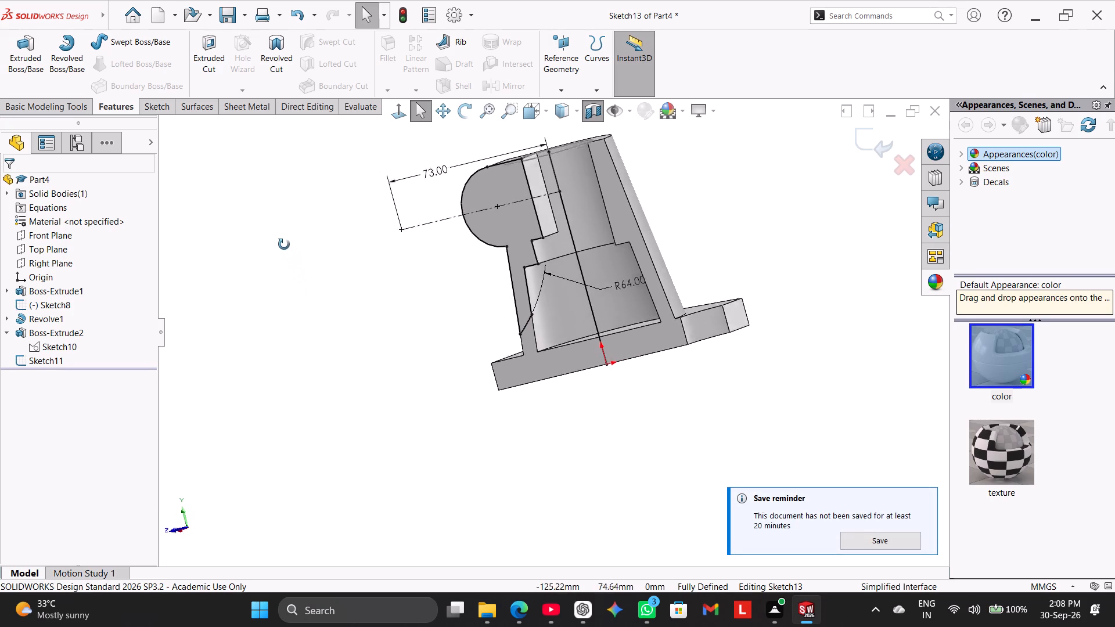
{"action": "middle_click_drag", "start_coordinate": [284, 244], "coordinate": [269, 185]}
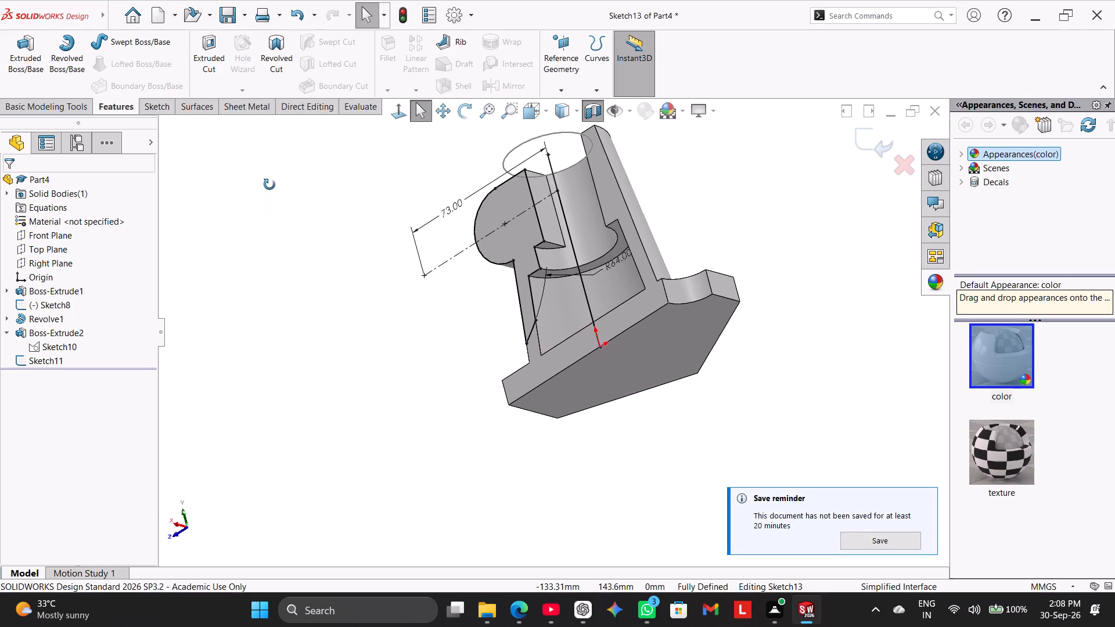
{"action": "middle_click_drag", "start_coordinate": [269, 185], "coordinate": [299, 232]}
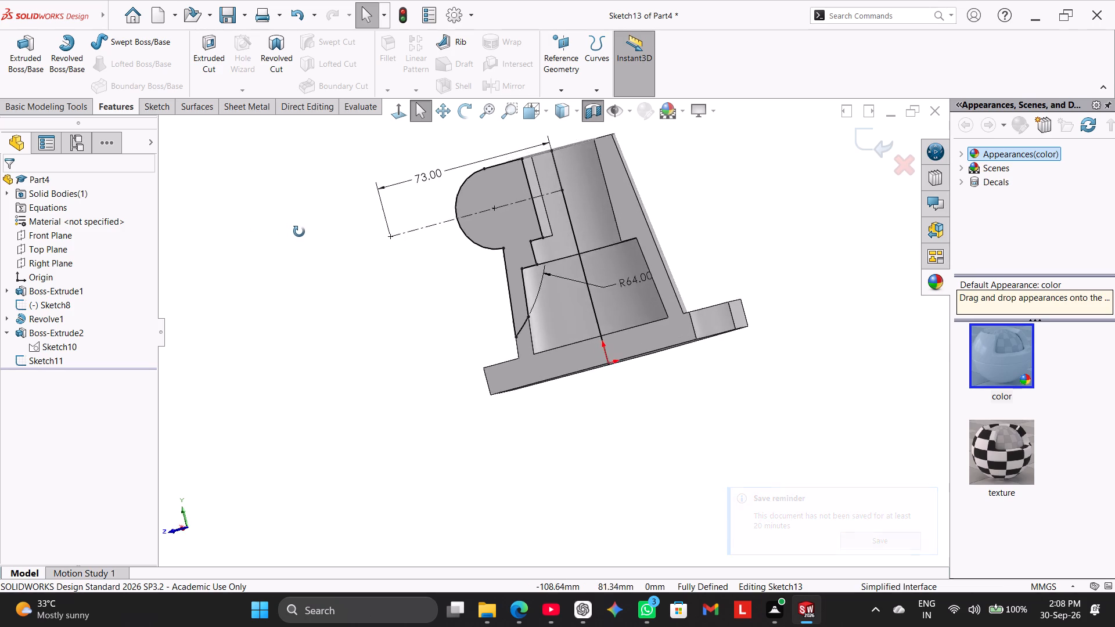
{"action": "middle_click_drag", "start_coordinate": [299, 232], "coordinate": [407, 275]}
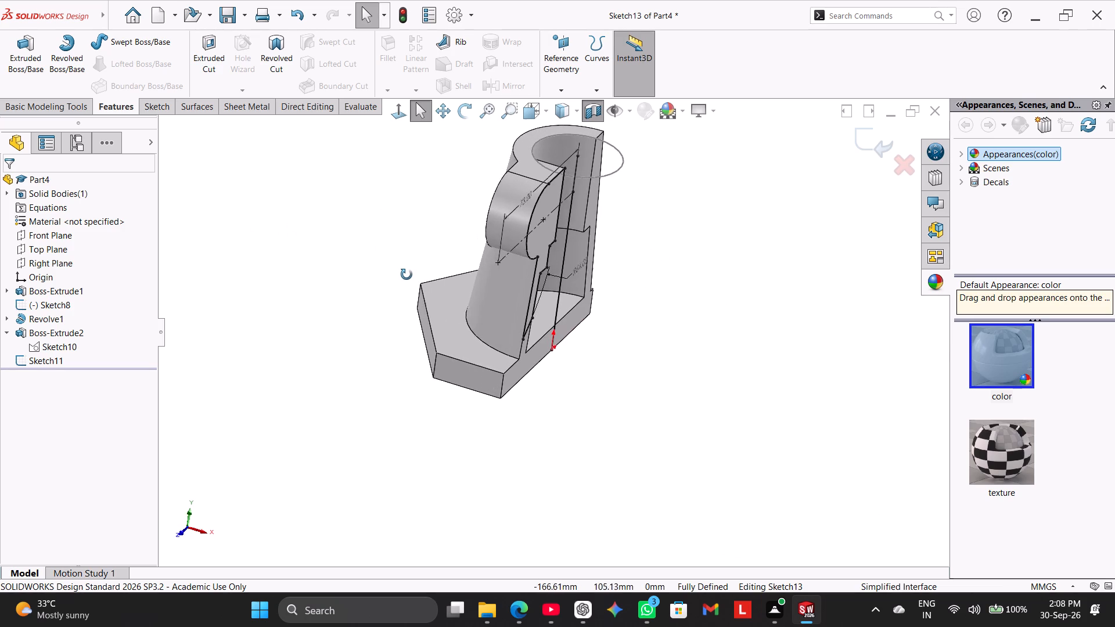
{"action": "middle_click_drag", "start_coordinate": [407, 275], "coordinate": [387, 296]}
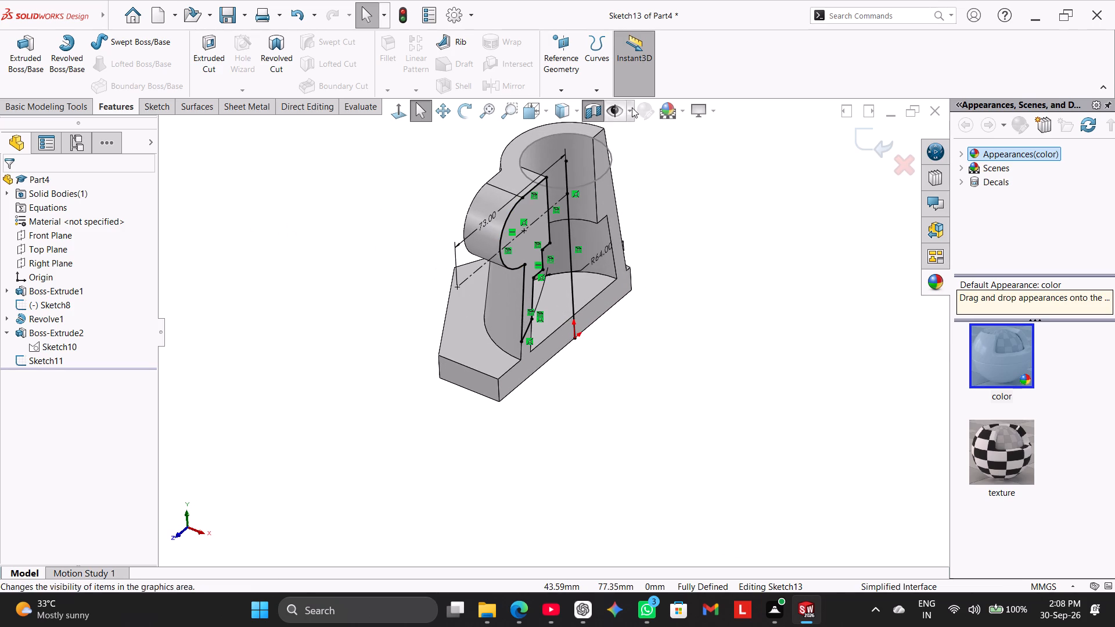
{"action": "left_click", "coordinate": [585, 107]}
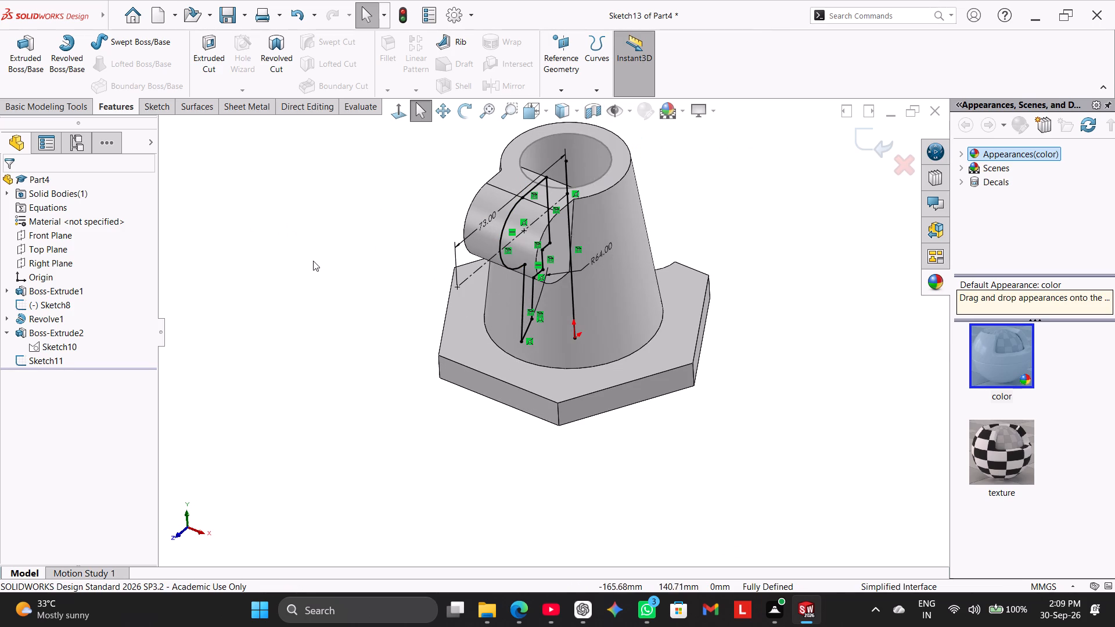
Section the model along the Right Plane again at 0.00 mm offset, viewed straight on.
{"action": "middle_click_drag", "start_coordinate": [319, 262], "coordinate": [281, 212]}
{"action": "left_click", "coordinate": [585, 110]}
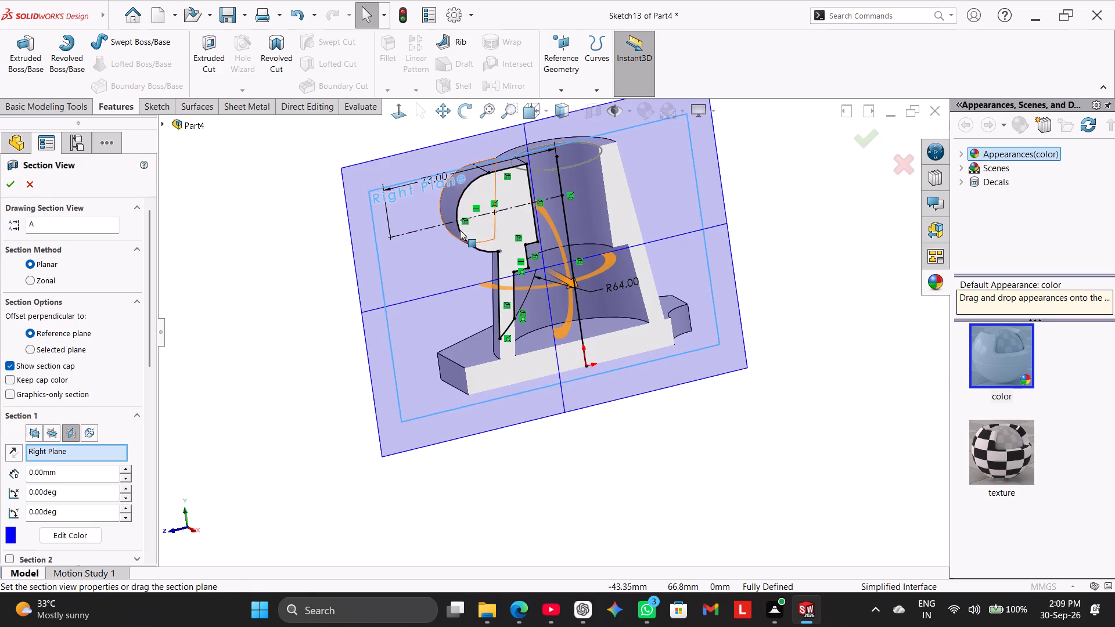
{"action": "middle_click_drag", "start_coordinate": [340, 296], "coordinate": [321, 249]}
{"action": "left_click", "coordinate": [308, 300]}
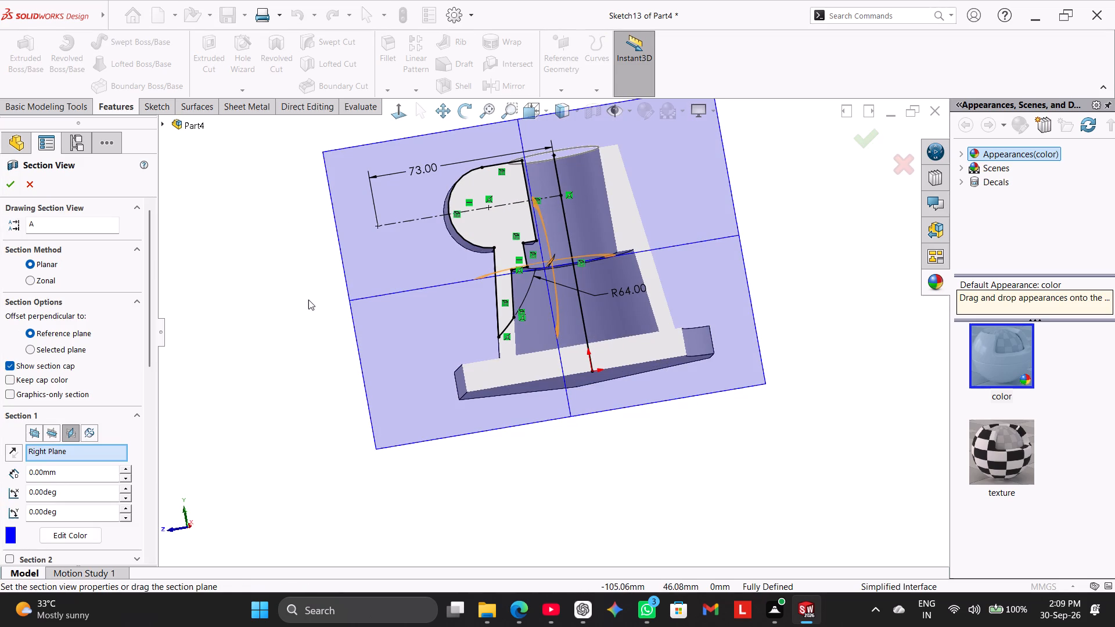
{"action": "left_click", "coordinate": [404, 107]}
{"action": "left_click", "coordinate": [279, 267]}
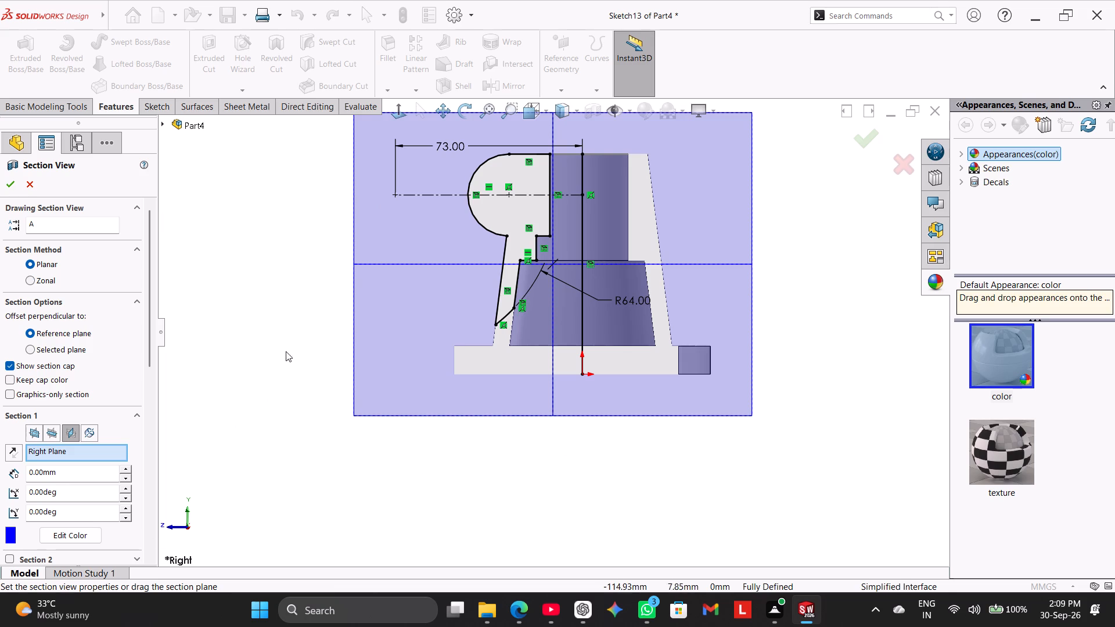
{"action": "left_click", "coordinate": [10, 178]}
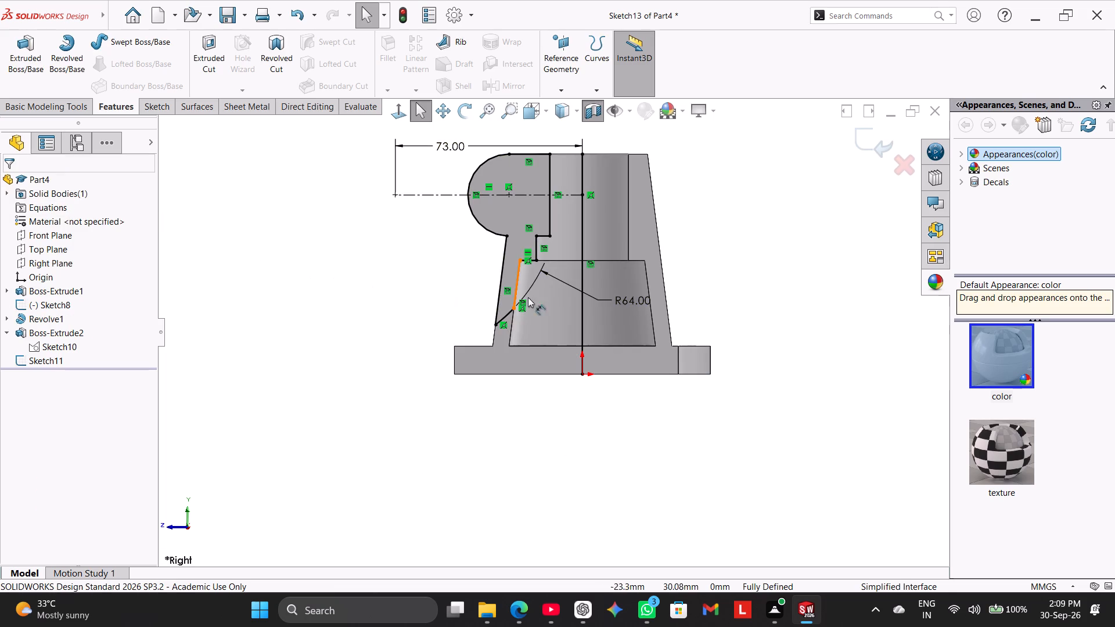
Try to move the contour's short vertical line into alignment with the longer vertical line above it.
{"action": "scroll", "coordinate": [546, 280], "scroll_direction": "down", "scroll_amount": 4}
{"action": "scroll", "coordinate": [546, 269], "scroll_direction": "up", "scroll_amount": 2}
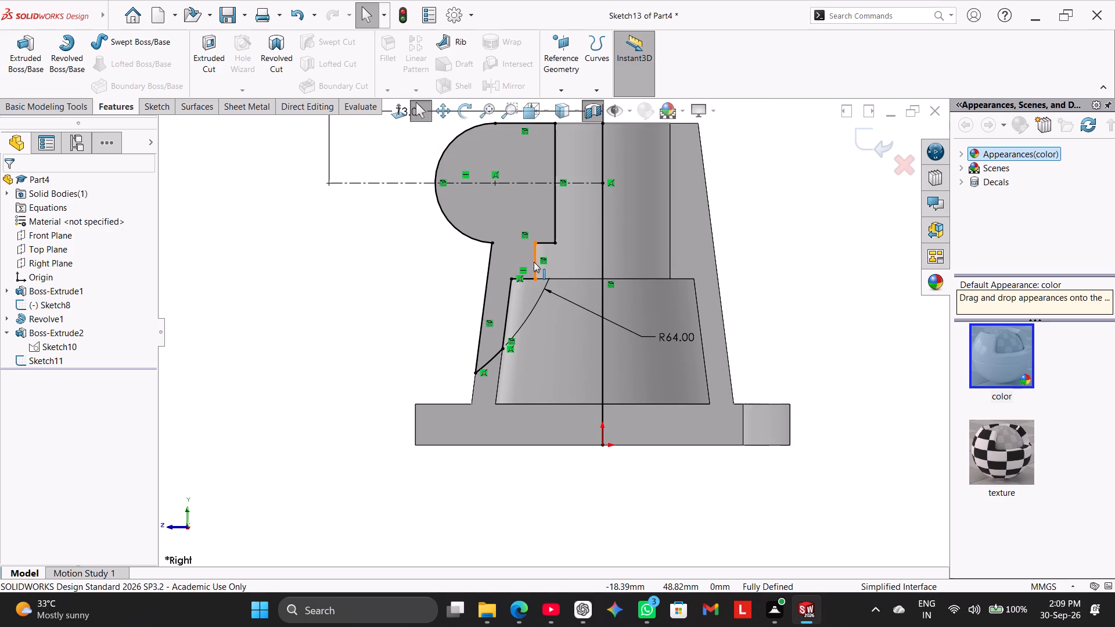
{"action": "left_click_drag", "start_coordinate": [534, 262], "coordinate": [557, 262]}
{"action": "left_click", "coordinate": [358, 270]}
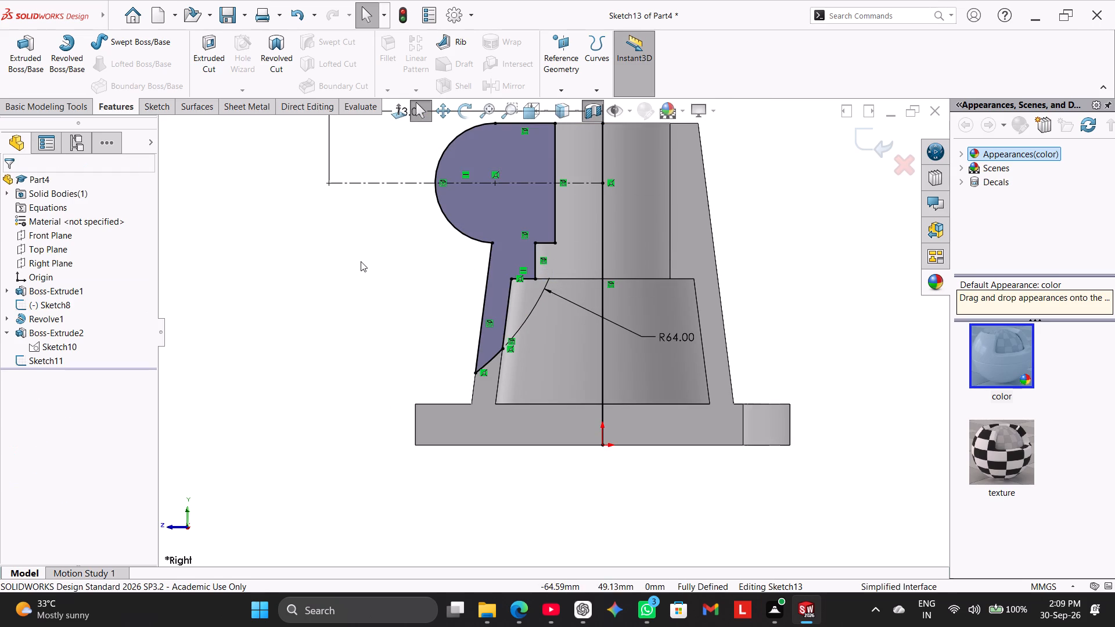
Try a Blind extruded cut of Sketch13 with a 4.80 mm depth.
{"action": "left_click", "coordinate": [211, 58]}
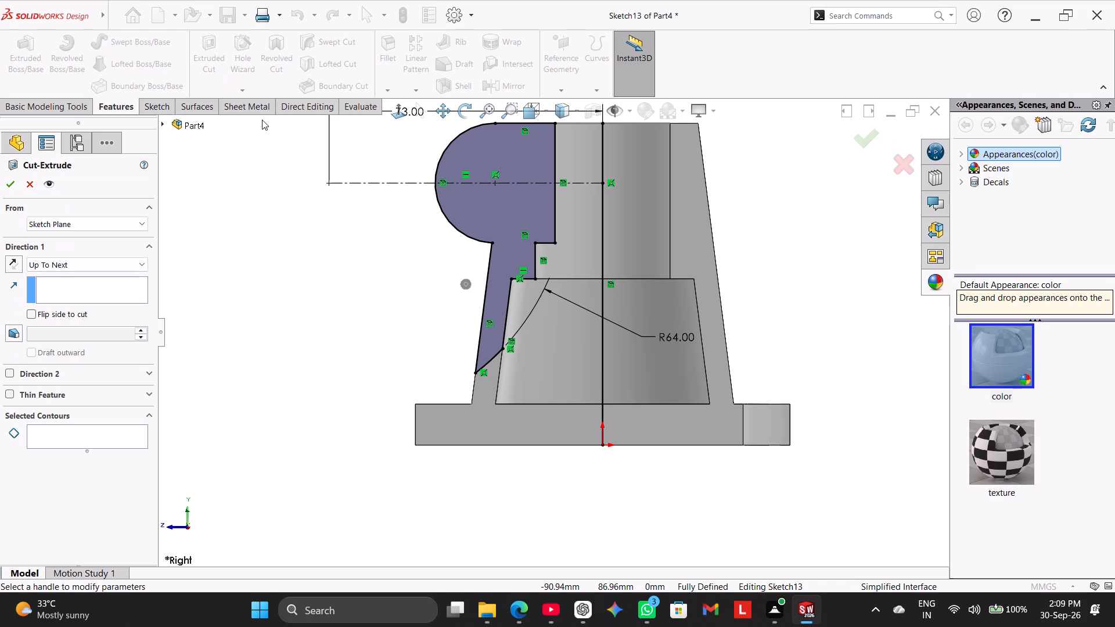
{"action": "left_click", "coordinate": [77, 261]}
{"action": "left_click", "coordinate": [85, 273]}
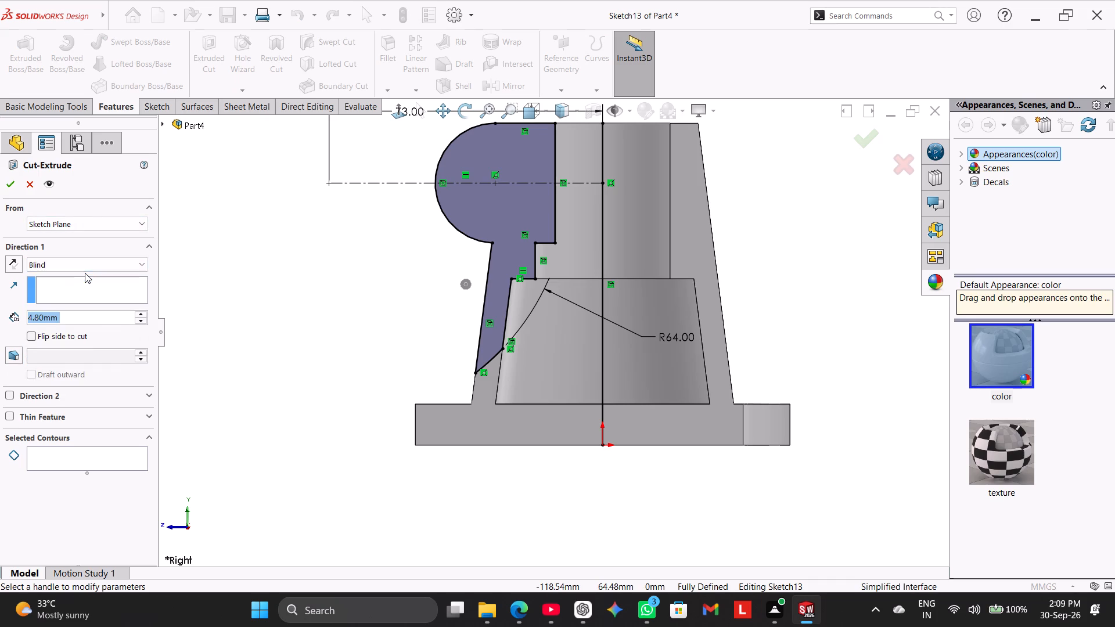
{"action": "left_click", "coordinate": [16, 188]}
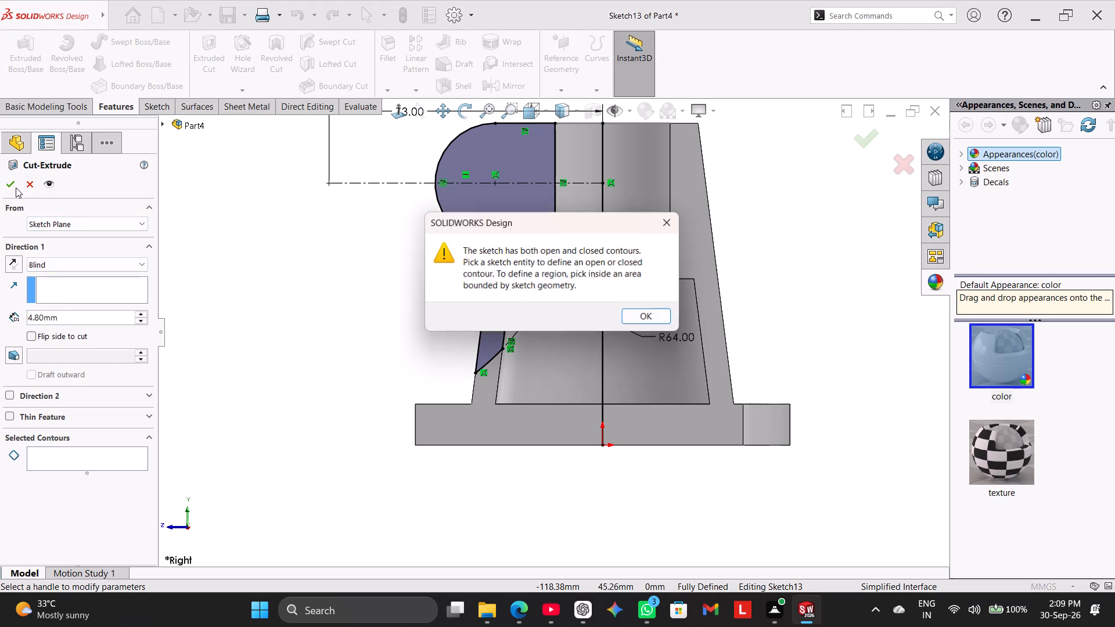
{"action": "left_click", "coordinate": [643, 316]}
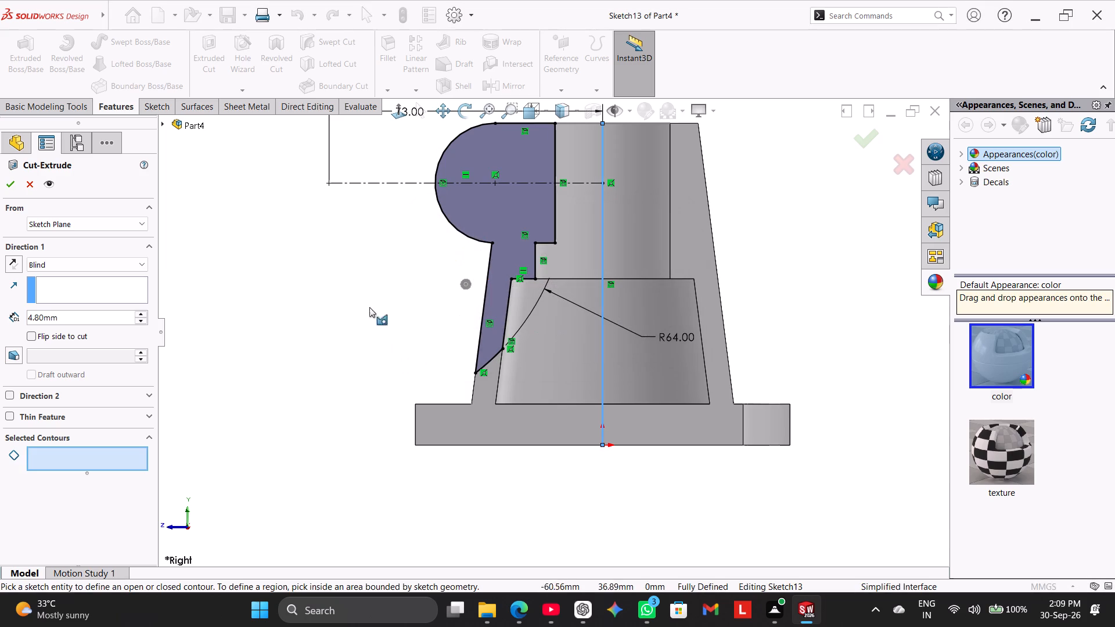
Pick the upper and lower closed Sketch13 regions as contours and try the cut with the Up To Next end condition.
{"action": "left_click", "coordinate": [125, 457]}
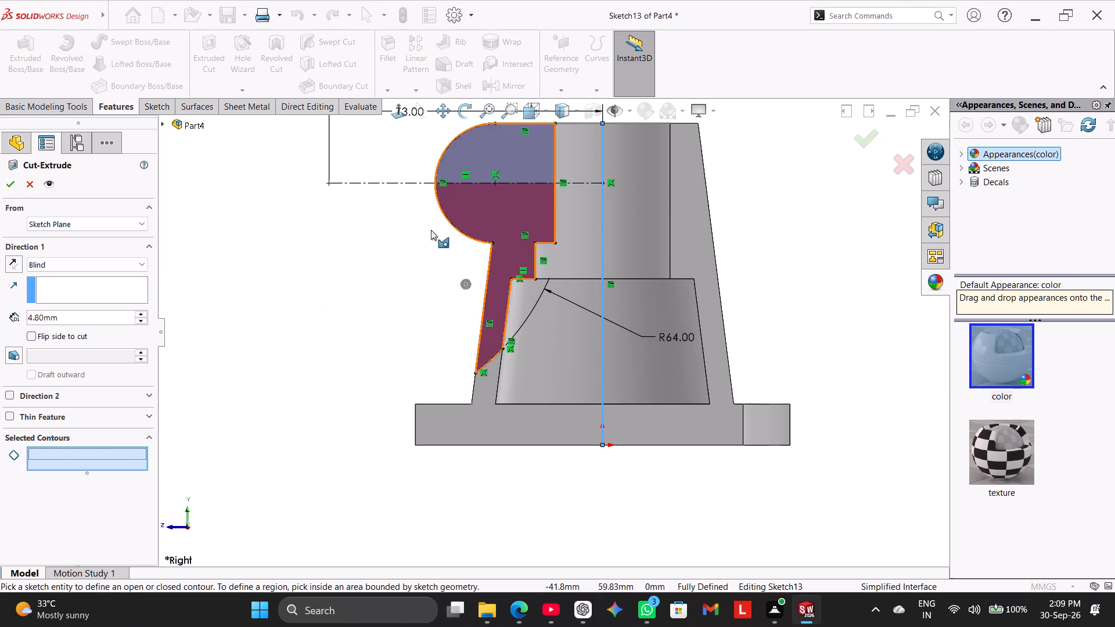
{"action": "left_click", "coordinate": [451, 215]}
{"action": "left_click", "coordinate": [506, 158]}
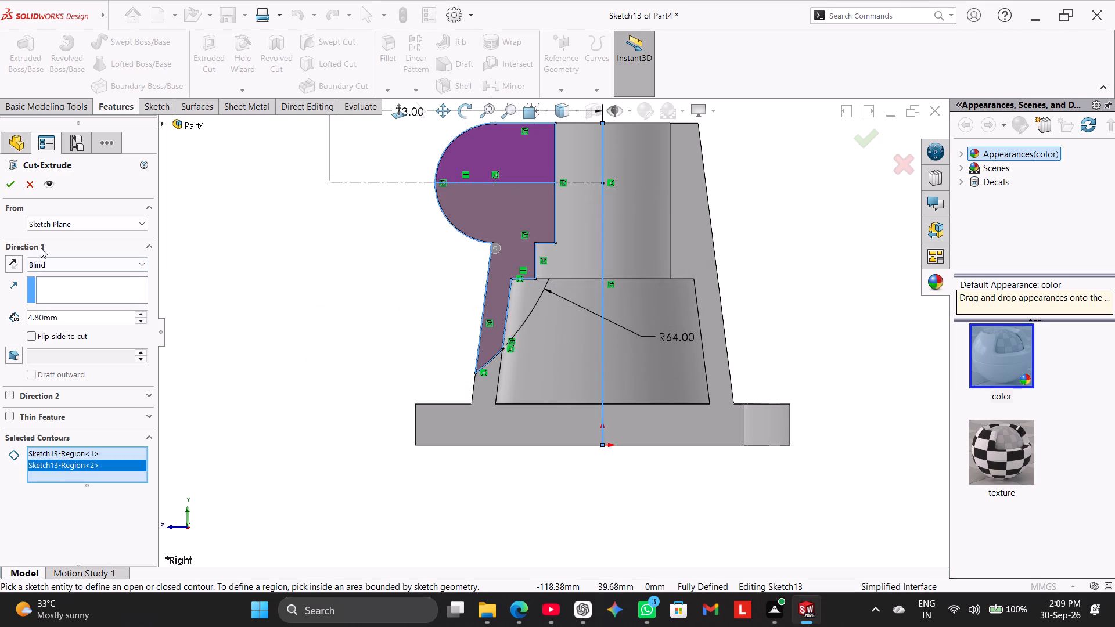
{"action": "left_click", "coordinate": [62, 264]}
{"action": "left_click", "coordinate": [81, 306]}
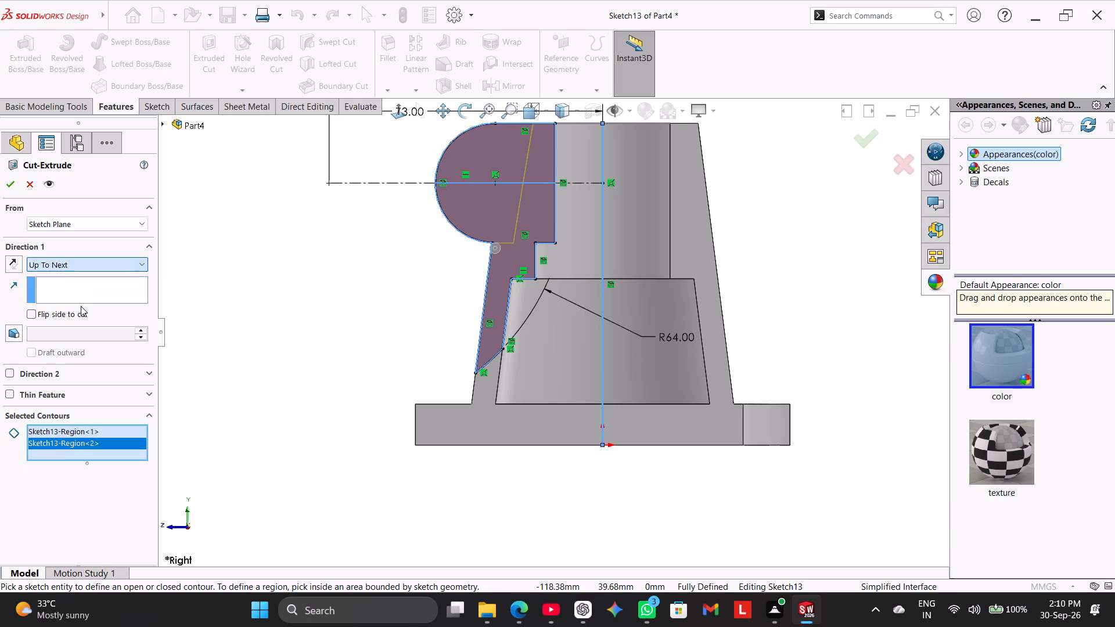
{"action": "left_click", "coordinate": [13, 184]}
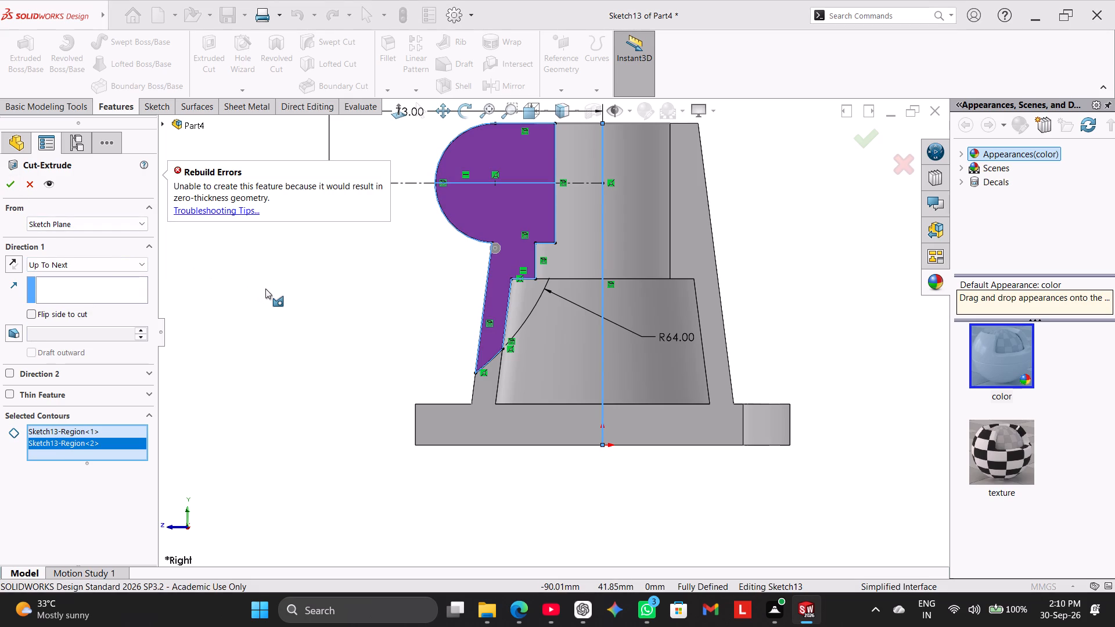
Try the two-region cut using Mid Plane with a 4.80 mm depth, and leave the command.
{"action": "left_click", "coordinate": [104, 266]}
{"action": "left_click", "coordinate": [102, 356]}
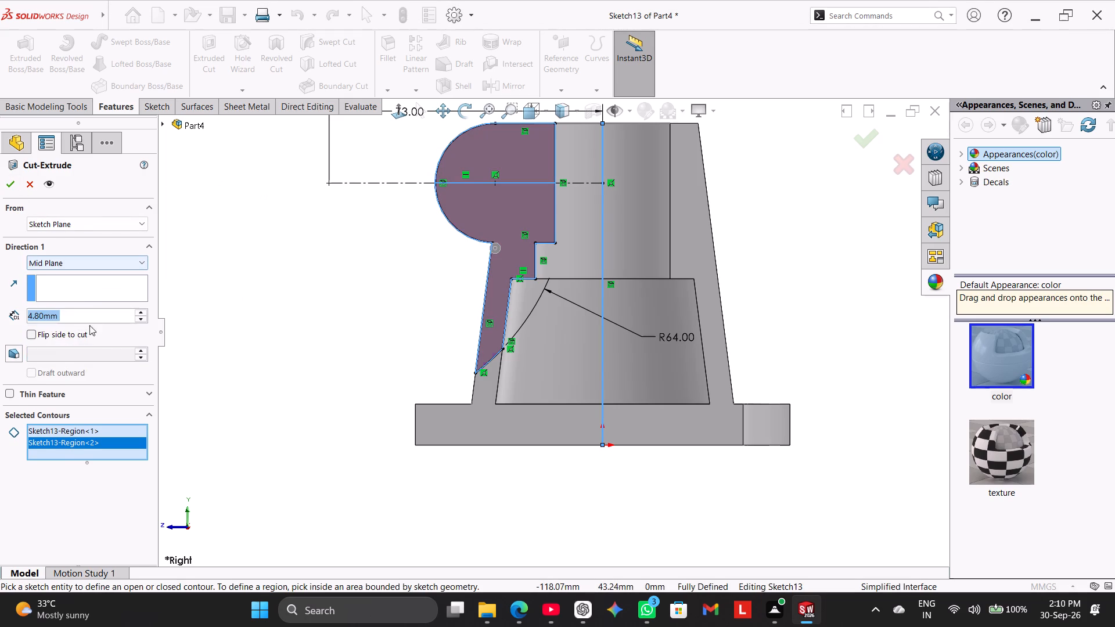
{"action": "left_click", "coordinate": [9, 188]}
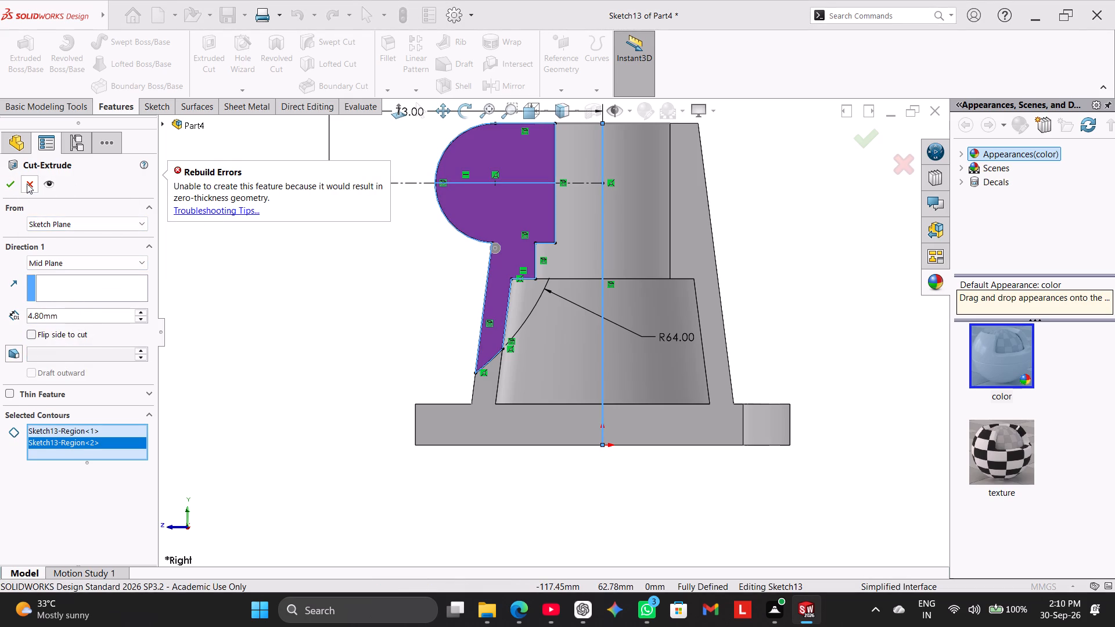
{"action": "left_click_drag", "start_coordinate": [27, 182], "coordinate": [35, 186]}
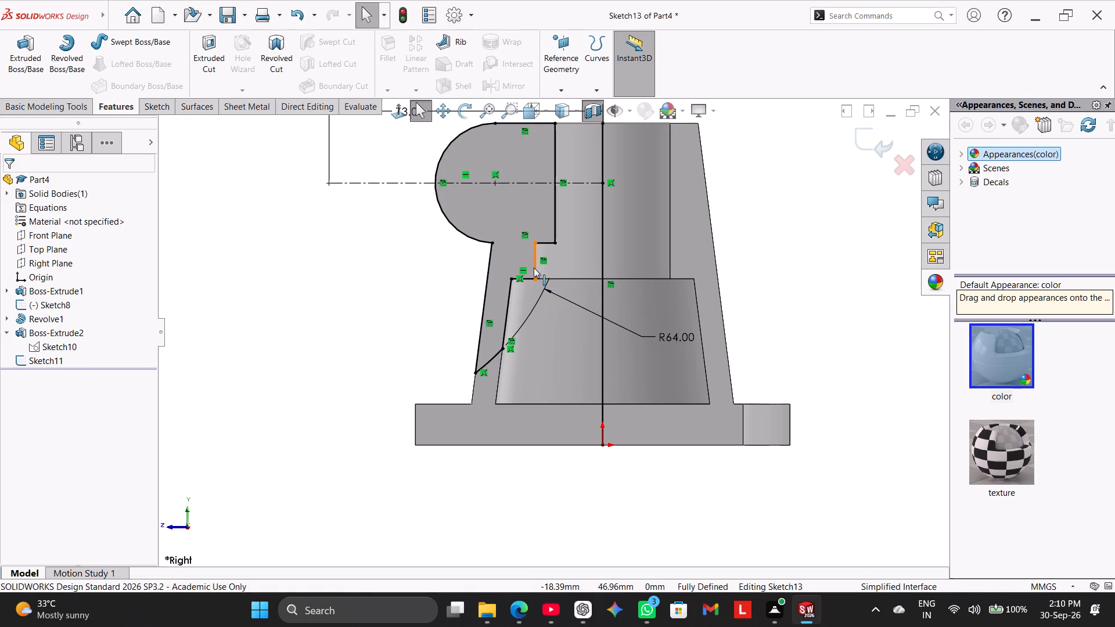
Convert the vertical sketch line rising from the origin along the bore axis into construction geometry.
{"action": "right_click", "coordinate": [536, 258]}
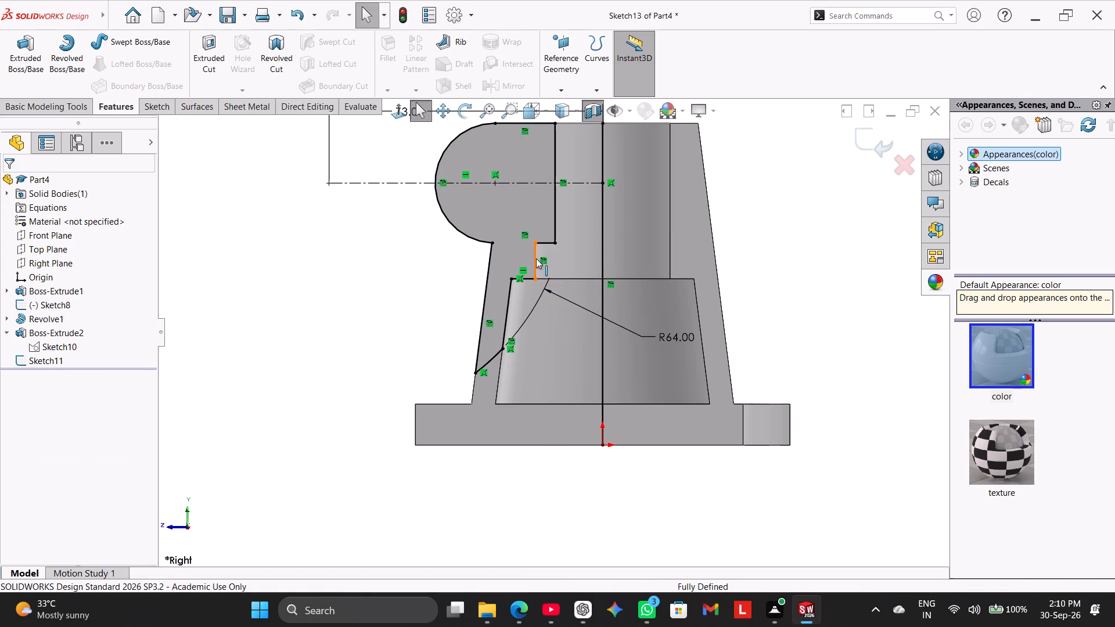
{"action": "left_click", "coordinate": [308, 294]}
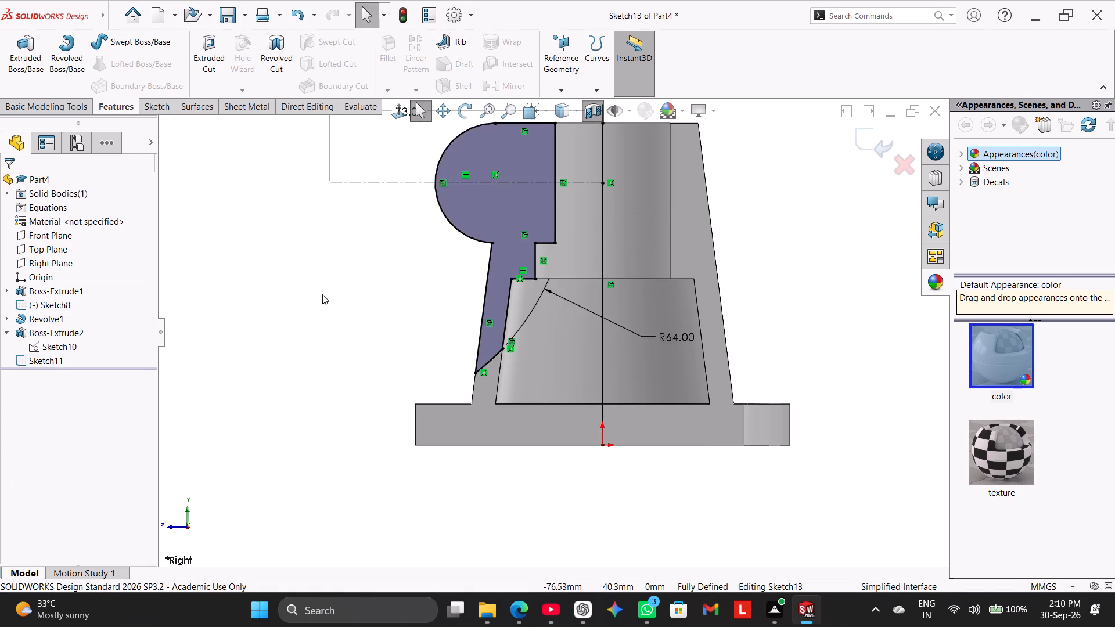
{"action": "scroll", "coordinate": [333, 294], "scroll_direction": "up", "scroll_amount": 2}
{"action": "scroll", "coordinate": [374, 292], "scroll_direction": "down", "scroll_amount": 1}
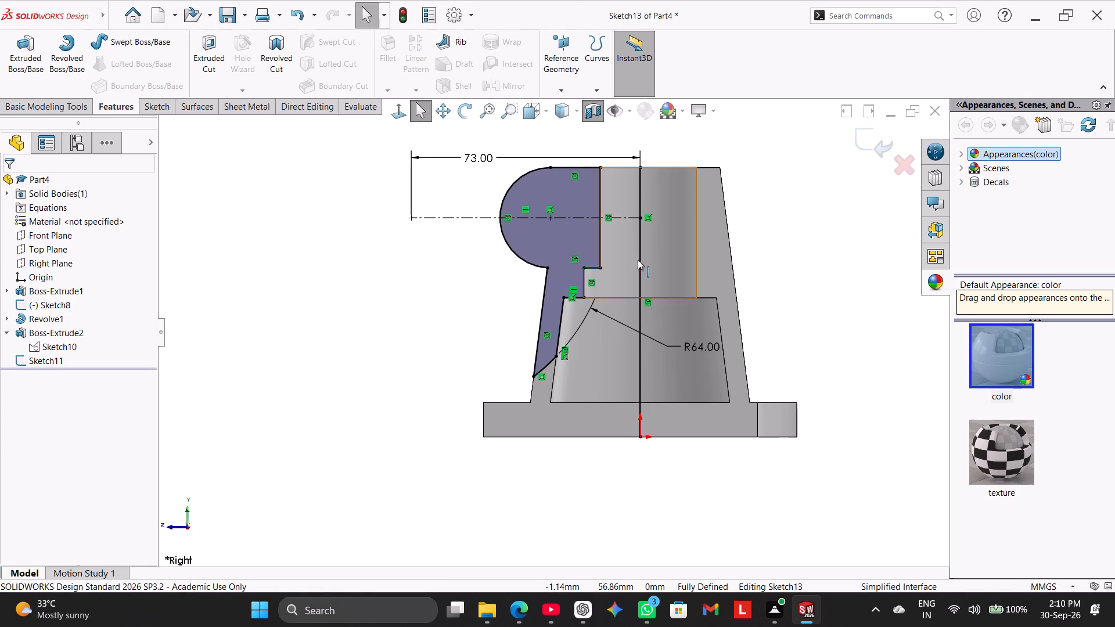
{"action": "left_click", "coordinate": [641, 262]}
{"action": "left_click", "coordinate": [698, 228]}
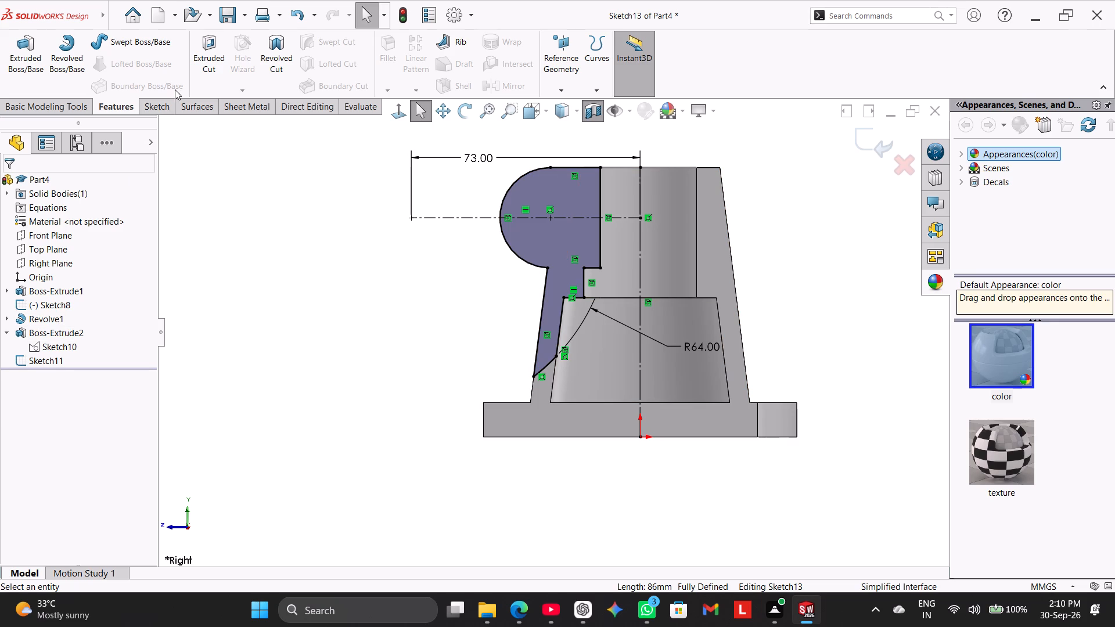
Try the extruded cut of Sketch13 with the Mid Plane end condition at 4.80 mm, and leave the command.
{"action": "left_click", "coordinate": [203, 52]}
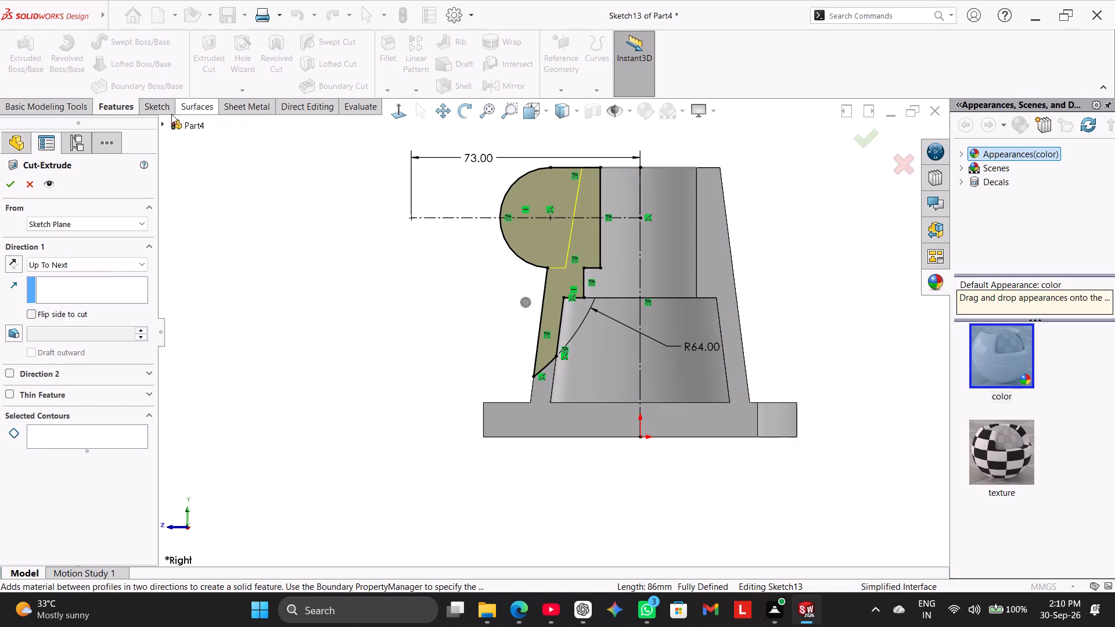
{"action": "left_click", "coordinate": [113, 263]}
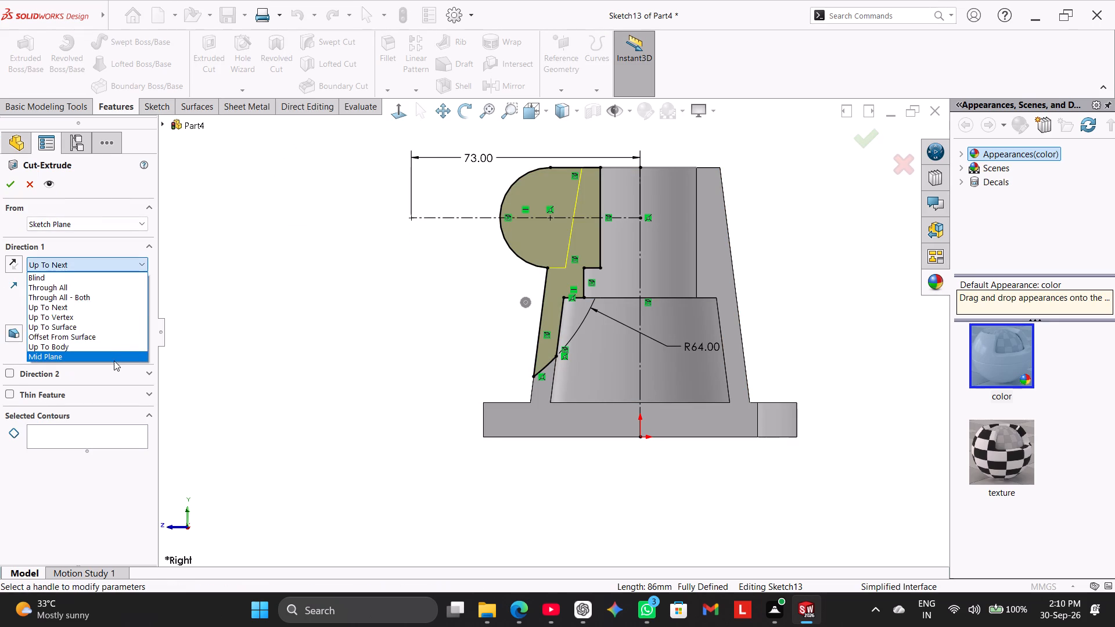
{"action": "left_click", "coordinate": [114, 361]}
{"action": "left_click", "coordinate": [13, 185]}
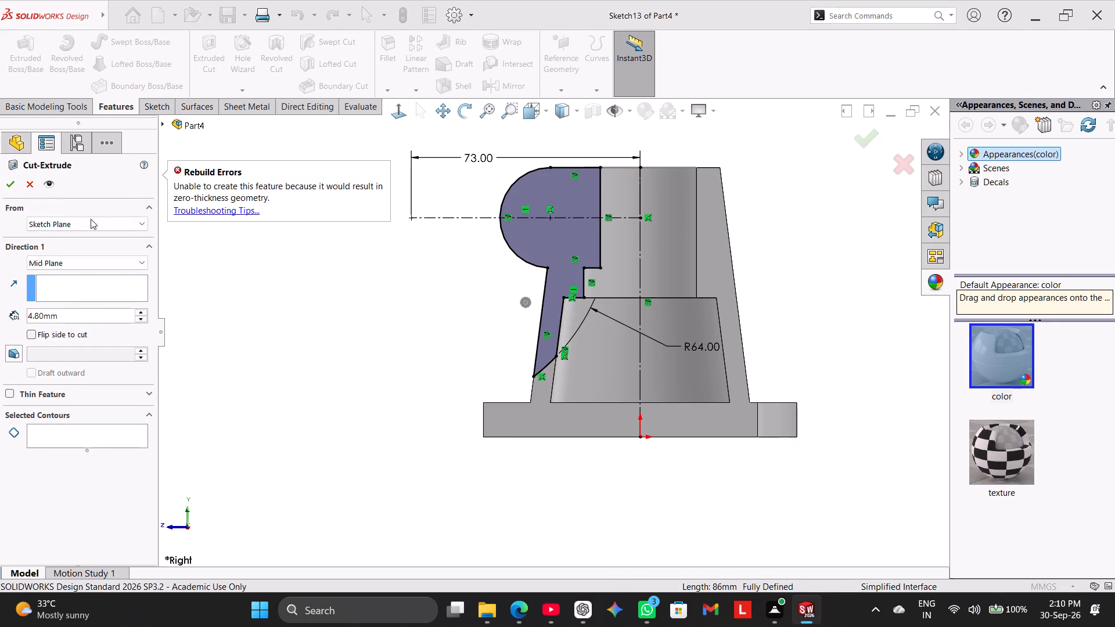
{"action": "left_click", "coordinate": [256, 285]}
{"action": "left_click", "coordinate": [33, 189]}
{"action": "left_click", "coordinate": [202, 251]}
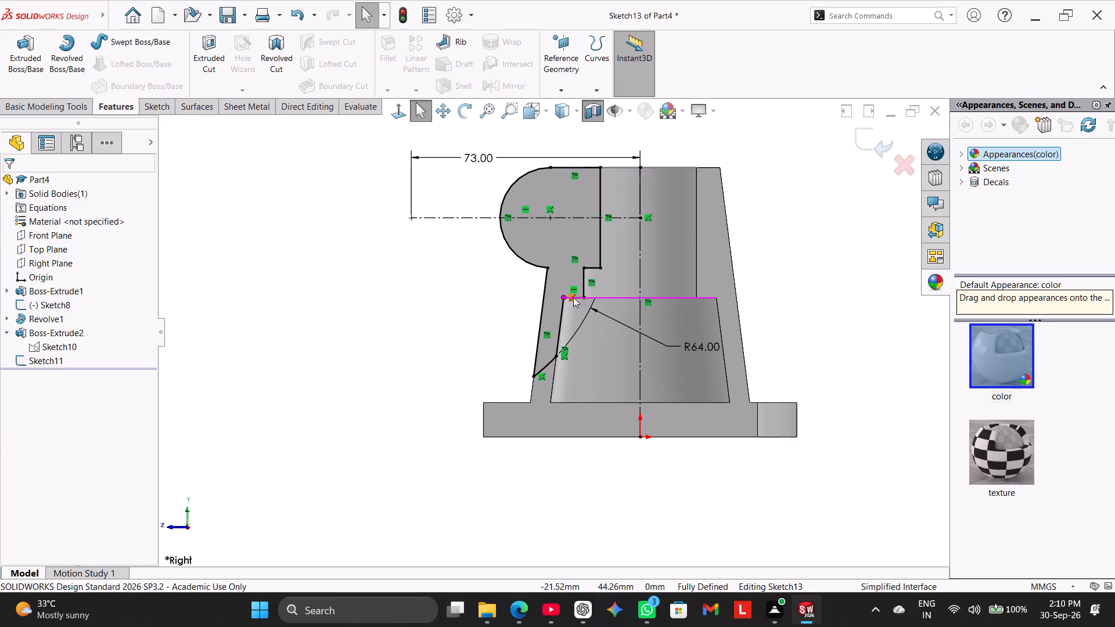
Delete the short vertical sketch line at the step between the rounded head and the narrow leg of the profile.
{"action": "scroll", "coordinate": [455, 266], "scroll_direction": "down", "scroll_amount": 2}
{"action": "scroll", "coordinate": [657, 268], "scroll_direction": "down", "scroll_amount": 1}
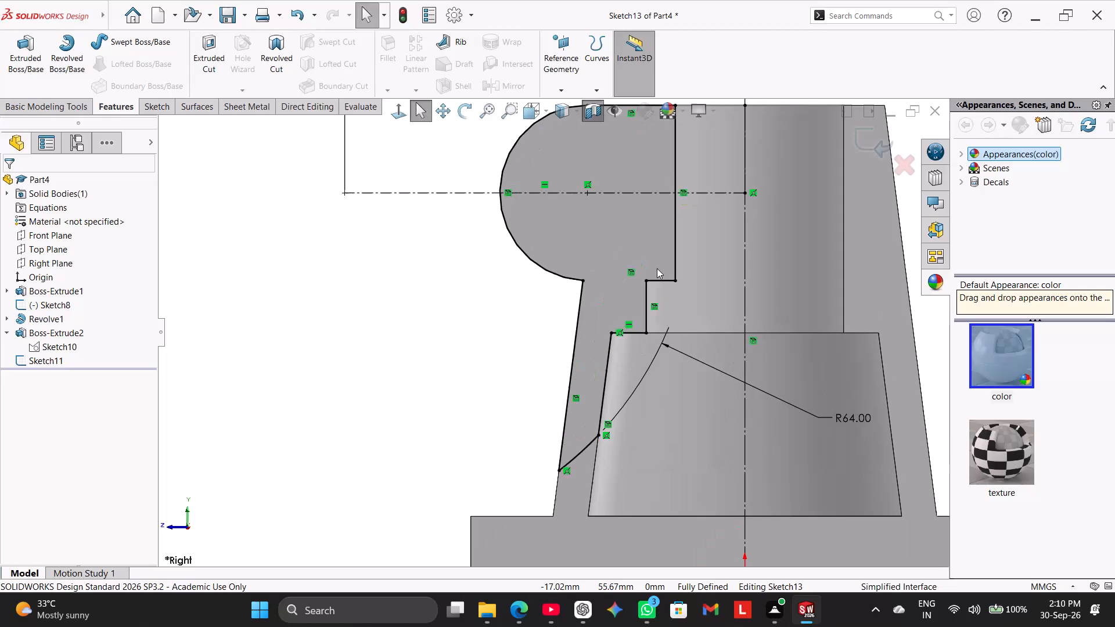
{"action": "right_click", "coordinate": [647, 308]}
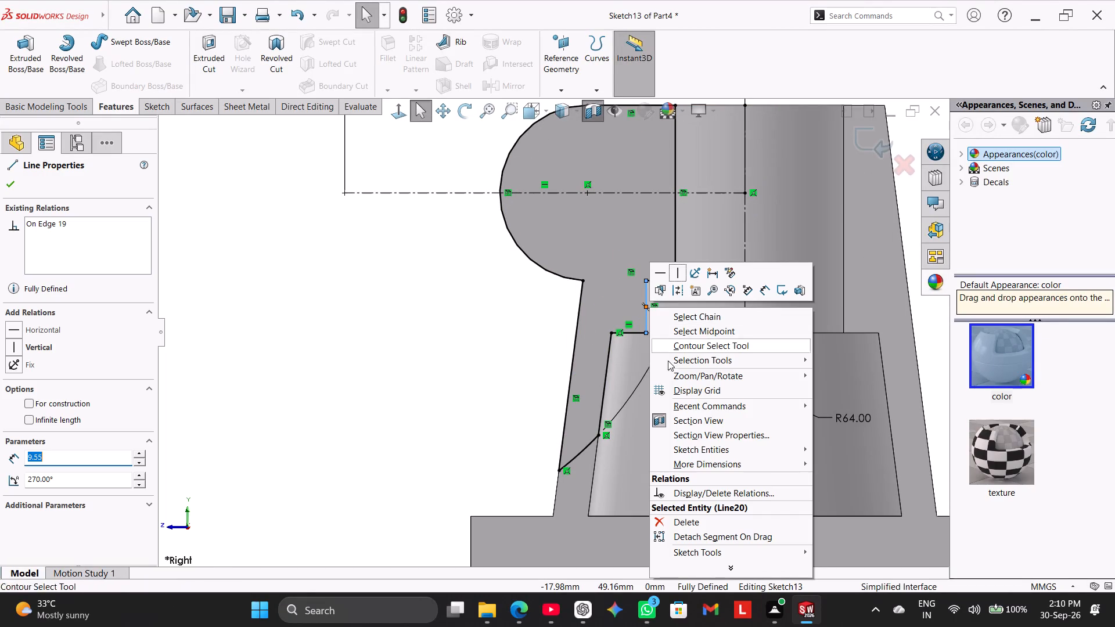
{"action": "left_click", "coordinate": [701, 514]}
{"action": "left_click", "coordinate": [699, 521]}
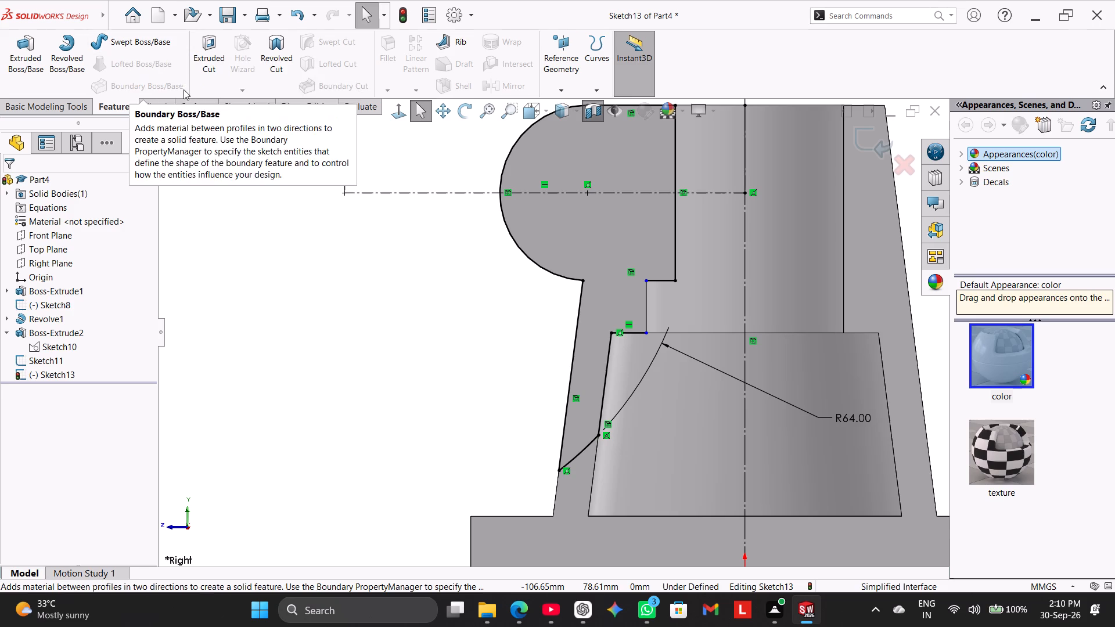
Sketch a vertical line about 9.55 mm long from the short upper horizontal line to the ledge edge, slightly closer to the bore axis.
{"action": "left_click", "coordinate": [152, 109]}
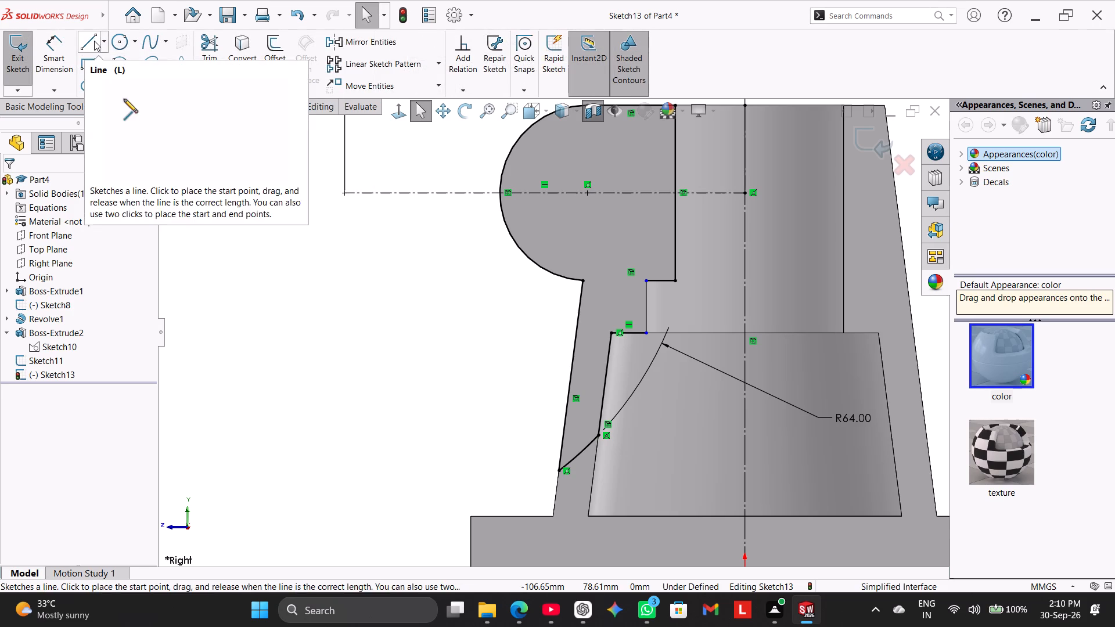
{"action": "left_click_drag", "start_coordinate": [94, 40], "coordinate": [100, 44]}
{"action": "scroll", "coordinate": [603, 276], "scroll_direction": "down", "scroll_amount": 4}
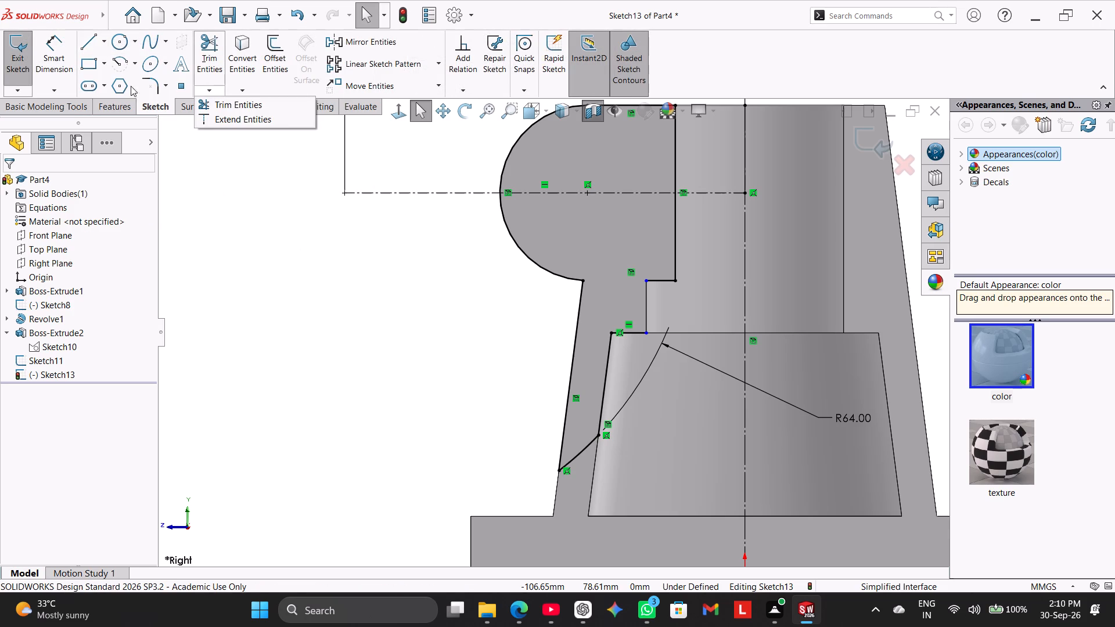
{"action": "left_click", "coordinate": [92, 43]}
{"action": "scroll", "coordinate": [584, 248], "scroll_direction": "down", "scroll_amount": 3}
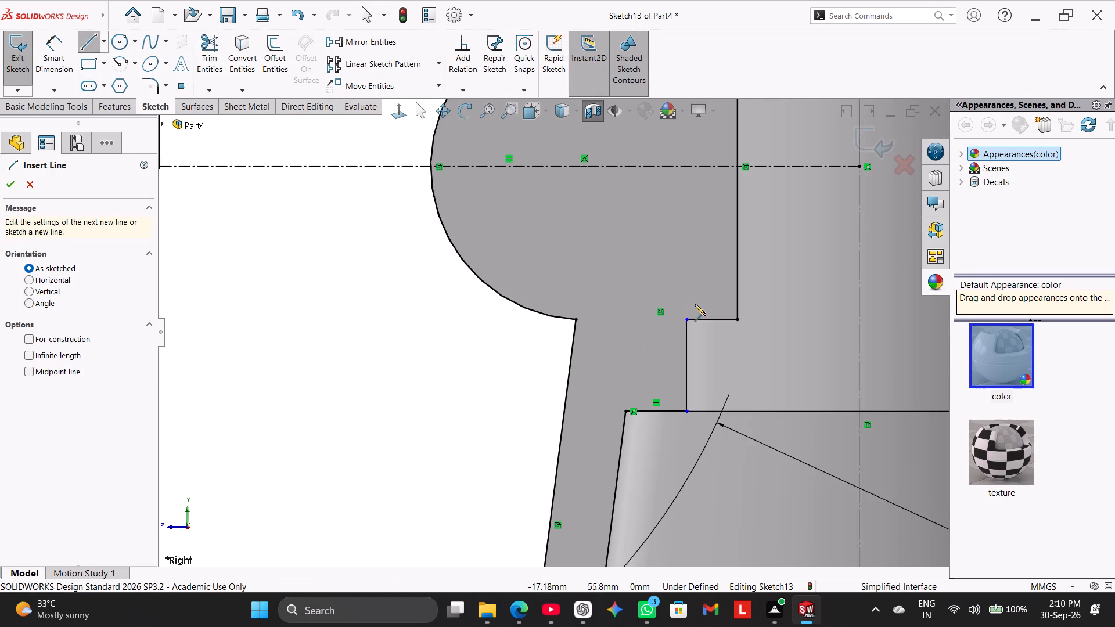
{"action": "left_click", "coordinate": [700, 320]}
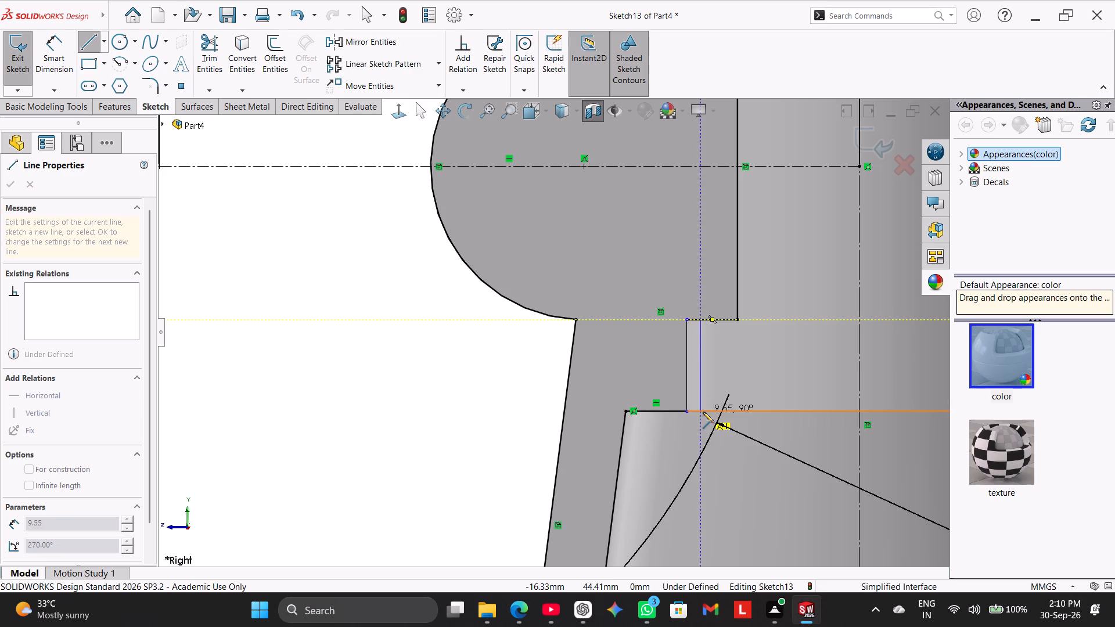
{"action": "left_click", "coordinate": [702, 412]}
{"action": "right_click", "coordinate": [476, 381]}
{"action": "left_click", "coordinate": [508, 389]}
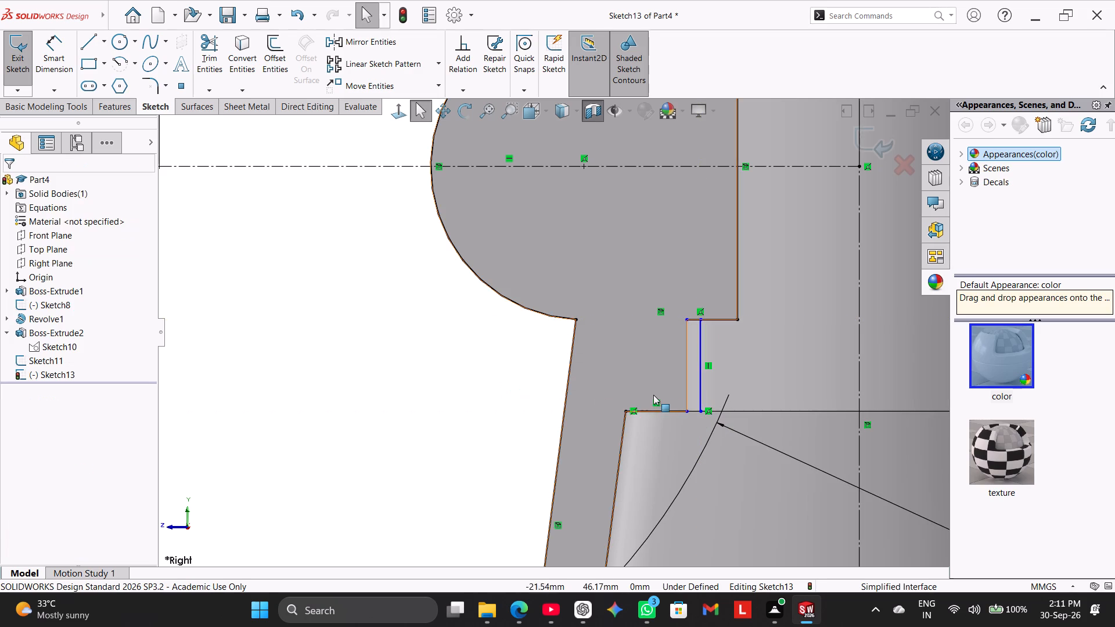
Move the loose ends of the upper and lower horizontal lines onto the new vertical line, leaving the upper one about 3.9 mm long.
{"action": "left_click_drag", "start_coordinate": [686, 409], "coordinate": [702, 411]}
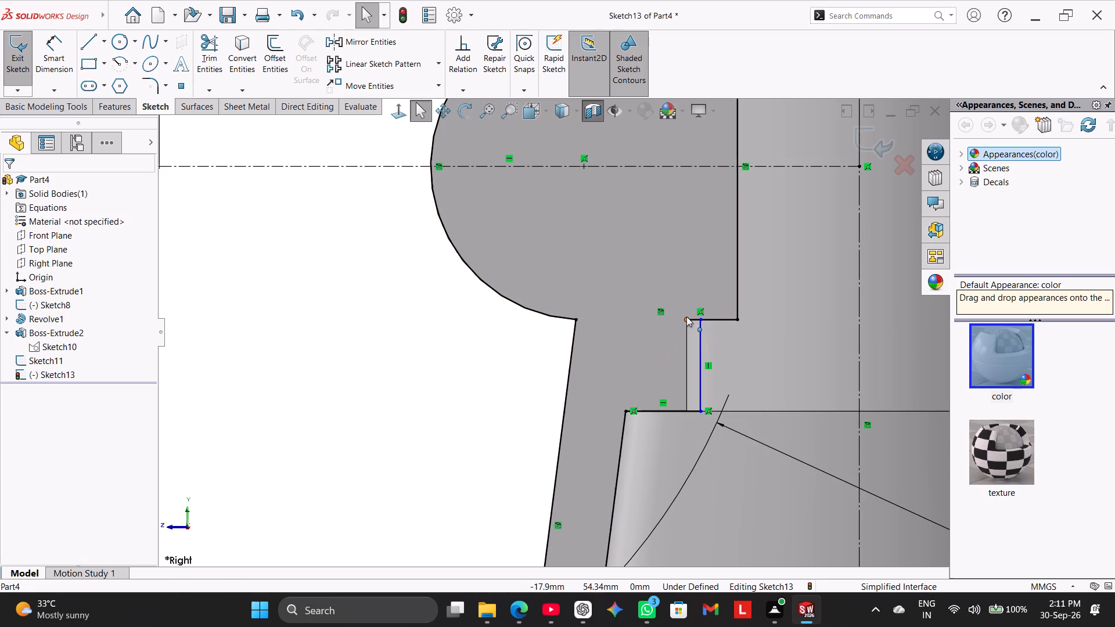
{"action": "left_click_drag", "start_coordinate": [686, 317], "coordinate": [702, 318]}
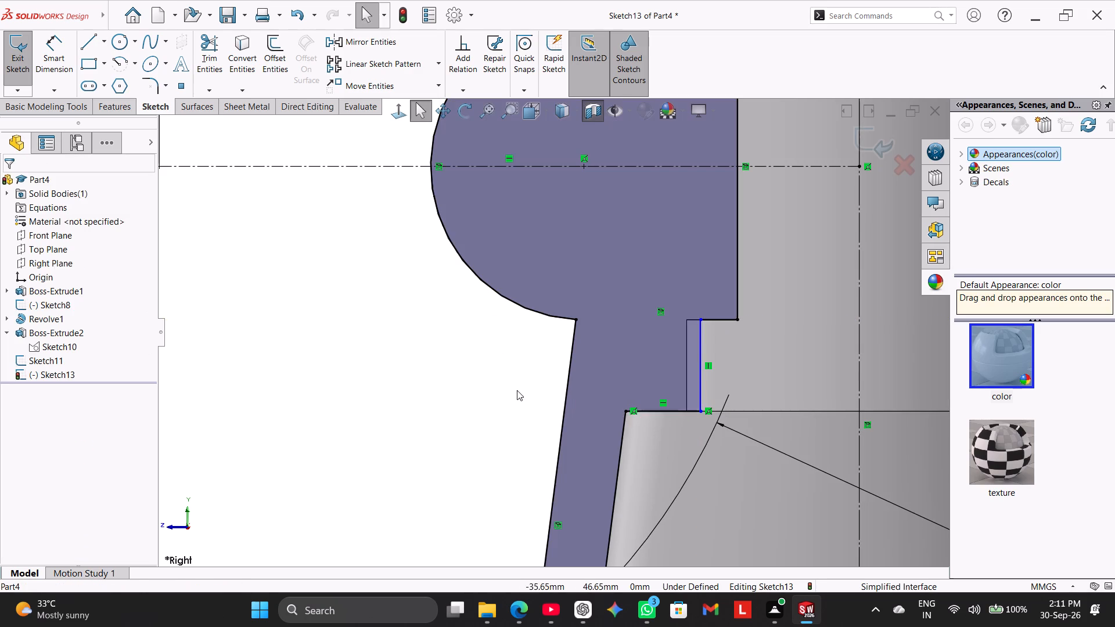
{"action": "left_click", "coordinate": [516, 390]}
{"action": "scroll", "coordinate": [525, 387], "scroll_direction": "up", "scroll_amount": 1}
{"action": "left_click", "coordinate": [479, 378]}
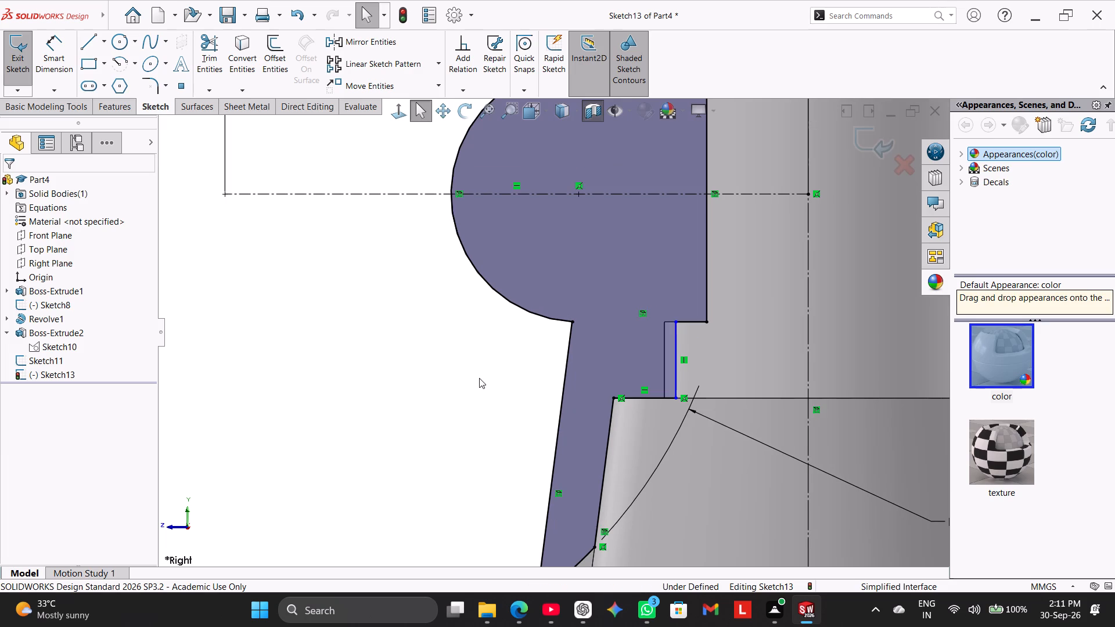
Examine the lines and shared point at the new vertical line's upper corner, including their relations.
{"action": "scroll", "coordinate": [683, 331], "scroll_direction": "down", "scroll_amount": 8}
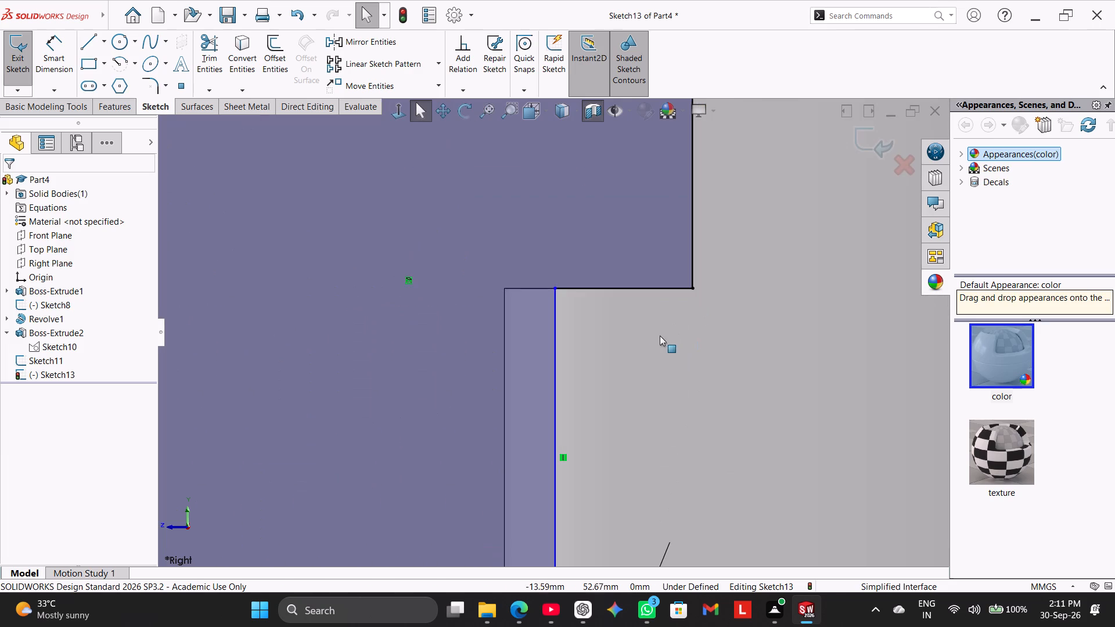
{"action": "scroll", "coordinate": [622, 315], "scroll_direction": "down", "scroll_amount": 3}
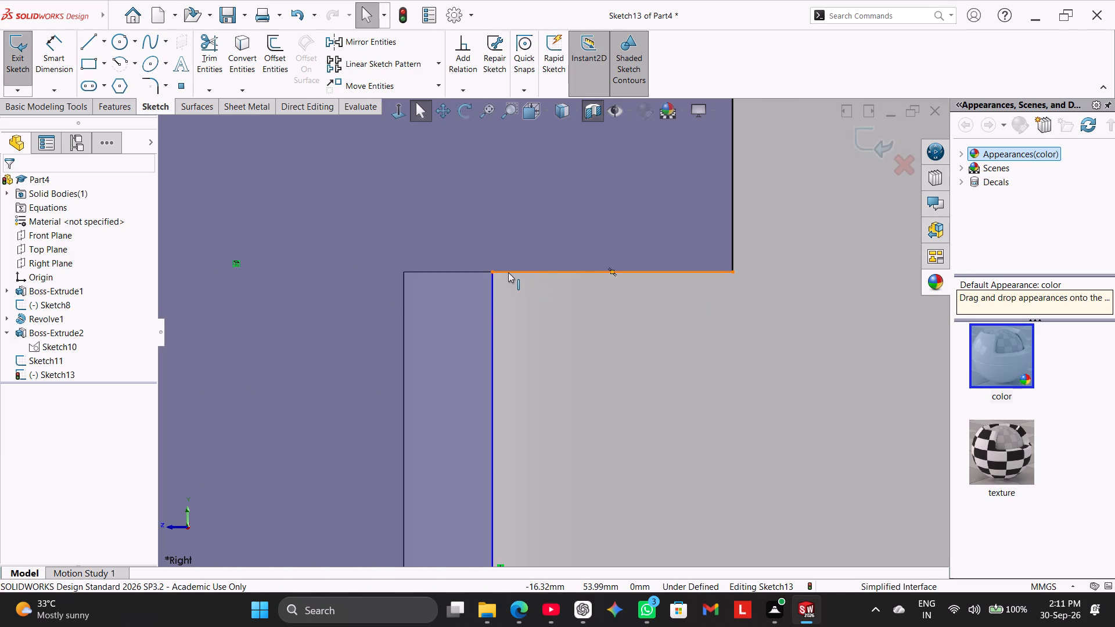
{"action": "left_click", "coordinate": [508, 272], "text": "ctrl"}
{"action": "left_click", "coordinate": [494, 285], "text": "ctrl"}
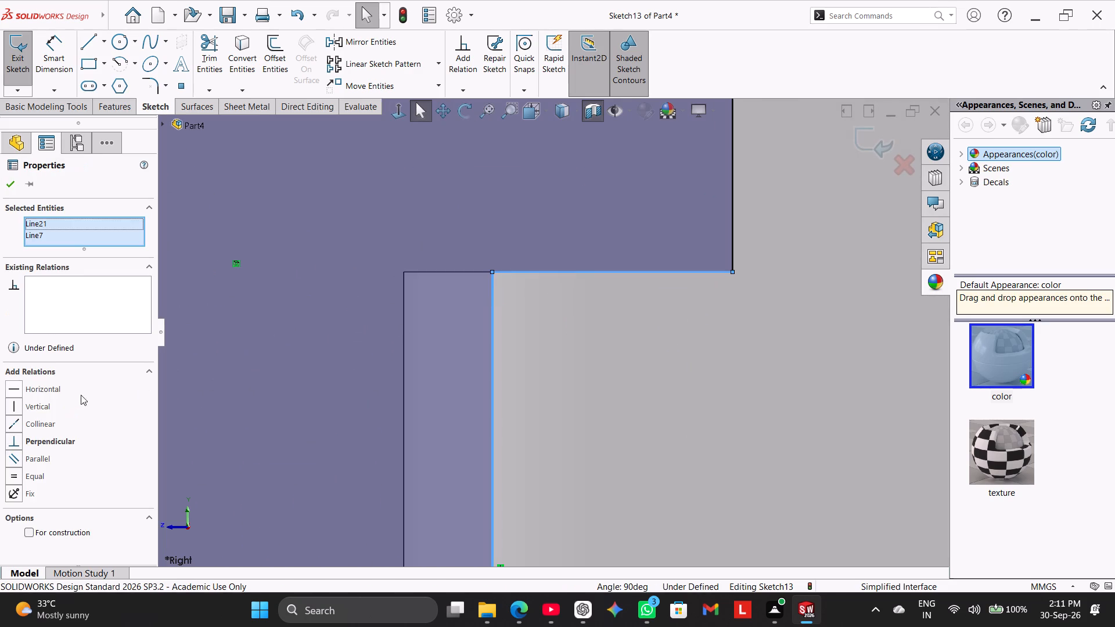
{"action": "left_click", "coordinate": [631, 362]}
{"action": "scroll", "coordinate": [588, 358], "scroll_direction": "up", "scroll_amount": 10}
{"action": "left_click", "coordinate": [202, 394]}
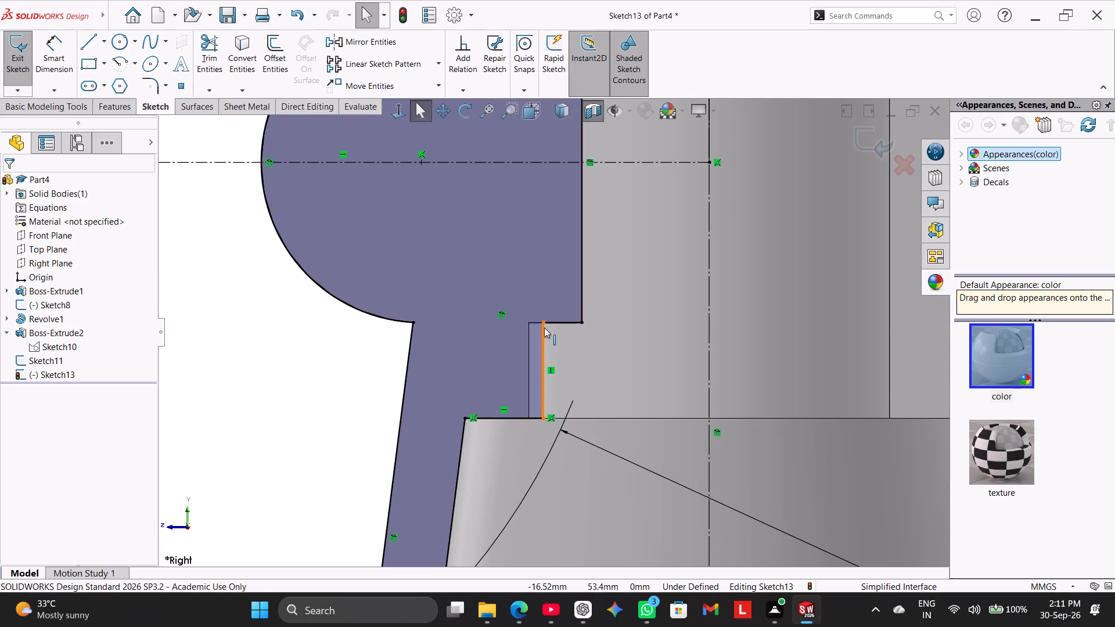
{"action": "left_click", "coordinate": [544, 320], "text": "ctrl"}
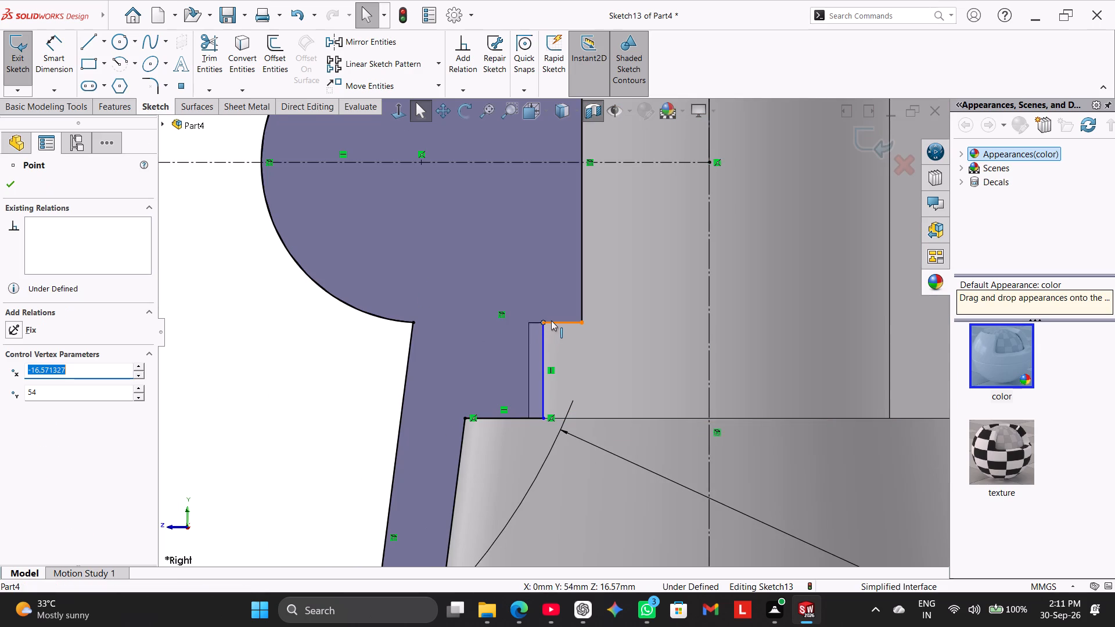
{"action": "left_click", "coordinate": [541, 334], "text": "ctrl"}
{"action": "left_click", "coordinate": [251, 364]}
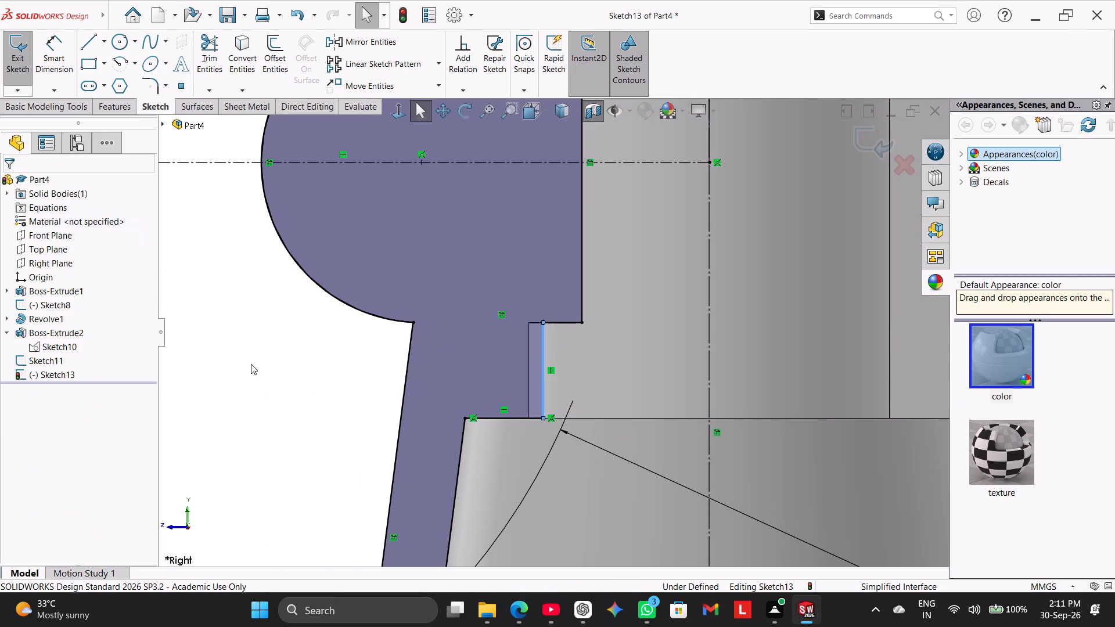
{"action": "left_click", "coordinate": [544, 322], "text": "ctrl"}
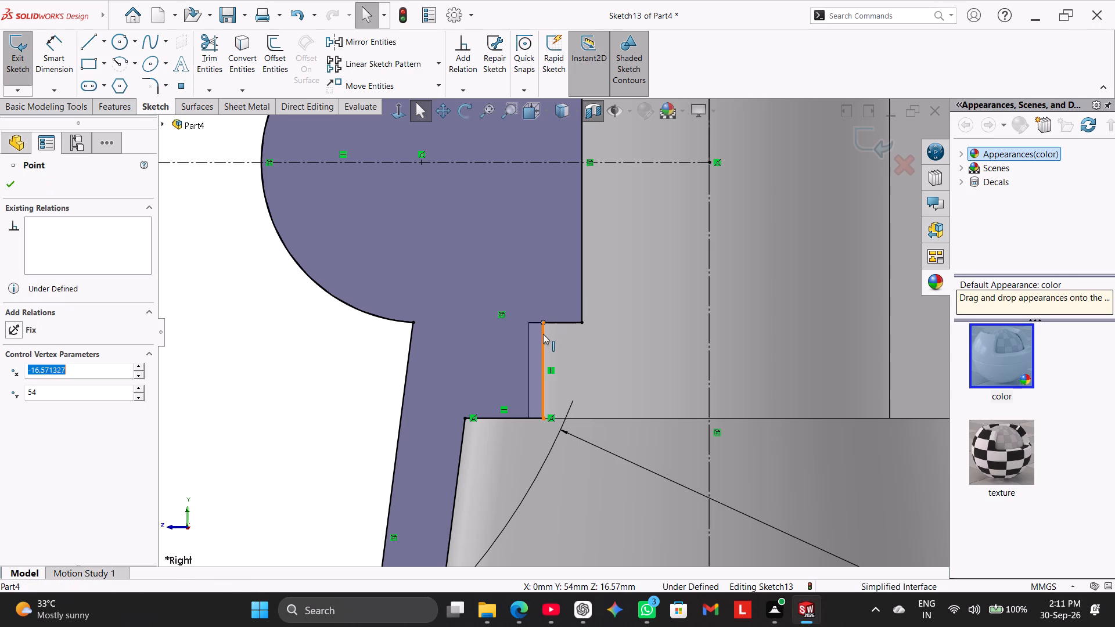
{"action": "left_click", "coordinate": [543, 334], "text": "ctrl"}
{"action": "left_click", "coordinate": [265, 377]}
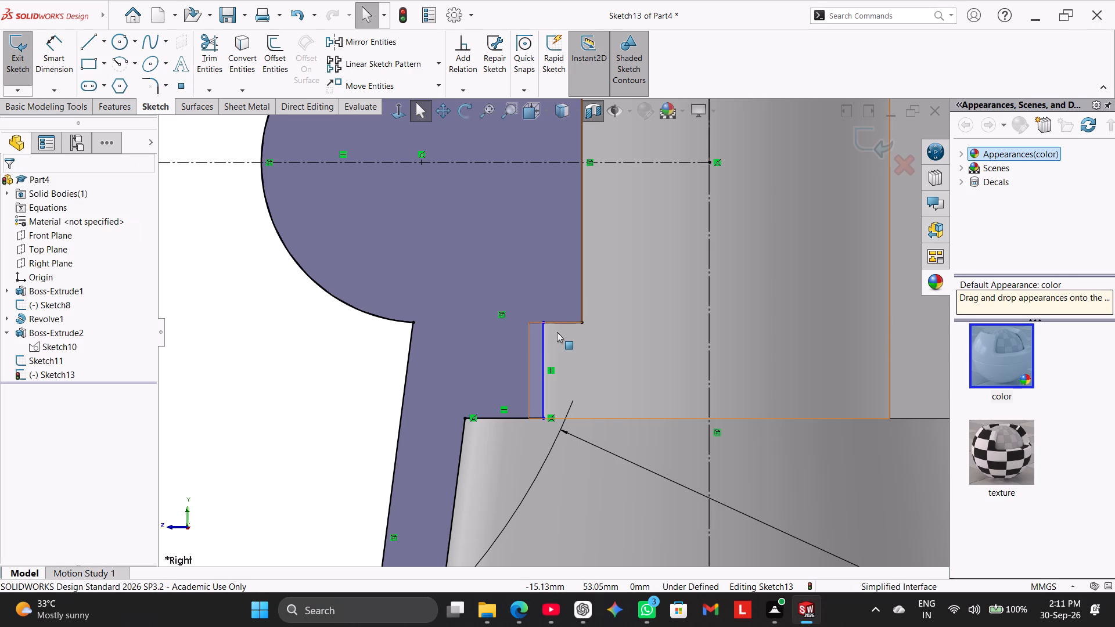
Snap the new vertical line's upper corner point onto the model's horizontal edge with a coincident relation.
{"action": "scroll", "coordinate": [555, 329], "scroll_direction": "down", "scroll_amount": 5}
{"action": "left_click", "coordinate": [526, 317]}
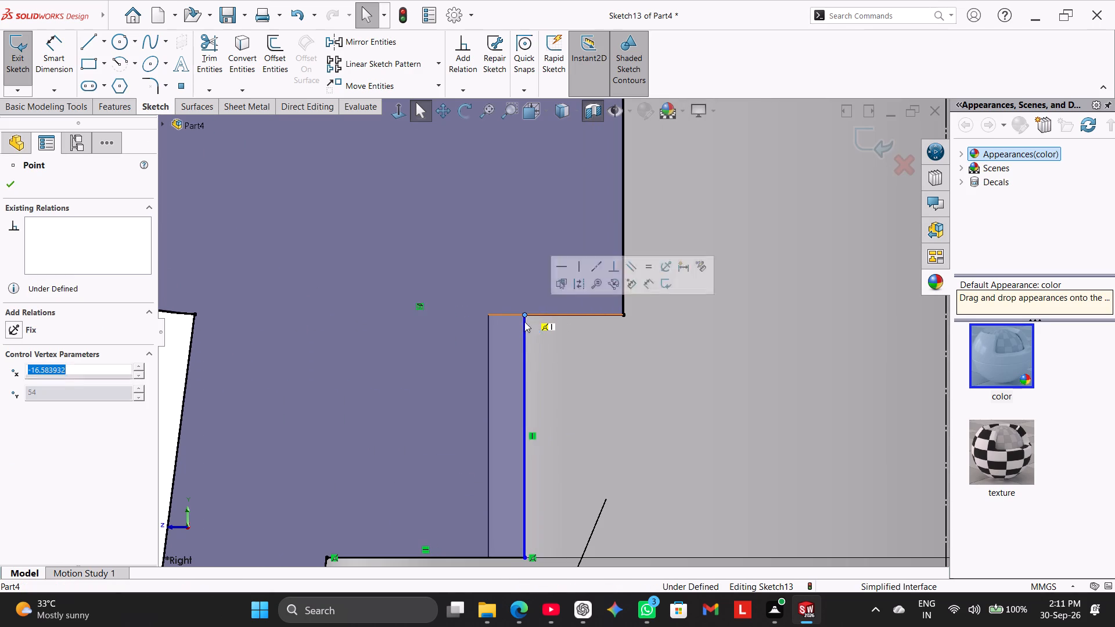
{"action": "scroll", "coordinate": [519, 361], "scroll_direction": "up", "scroll_amount": 4}
{"action": "left_click", "coordinate": [290, 399]}
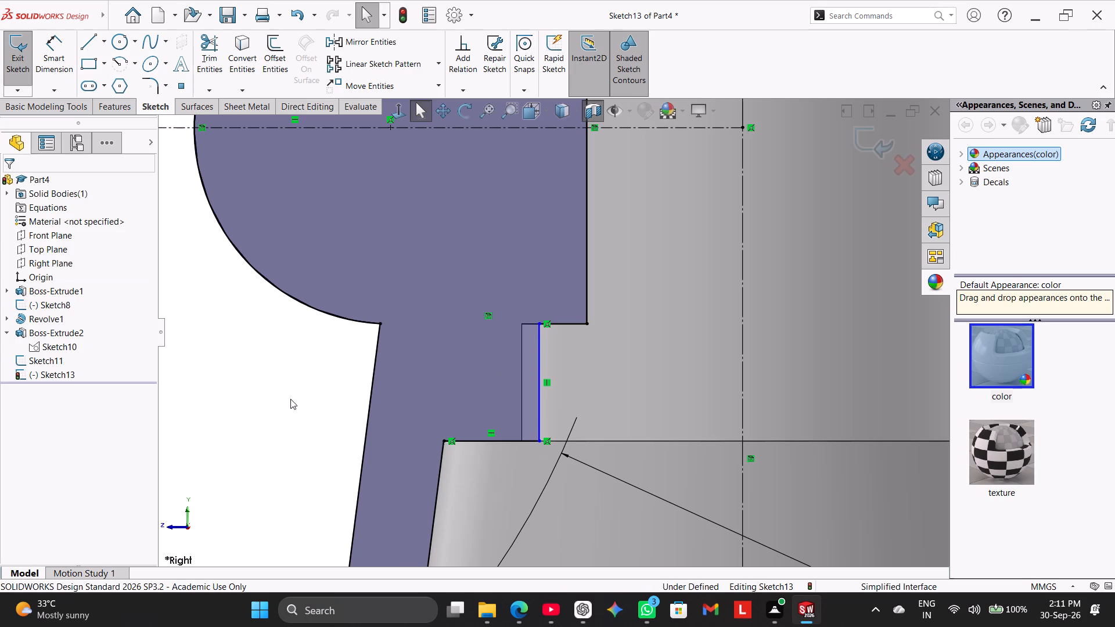
{"action": "scroll", "coordinate": [302, 391], "scroll_direction": "up", "scroll_amount": 2}
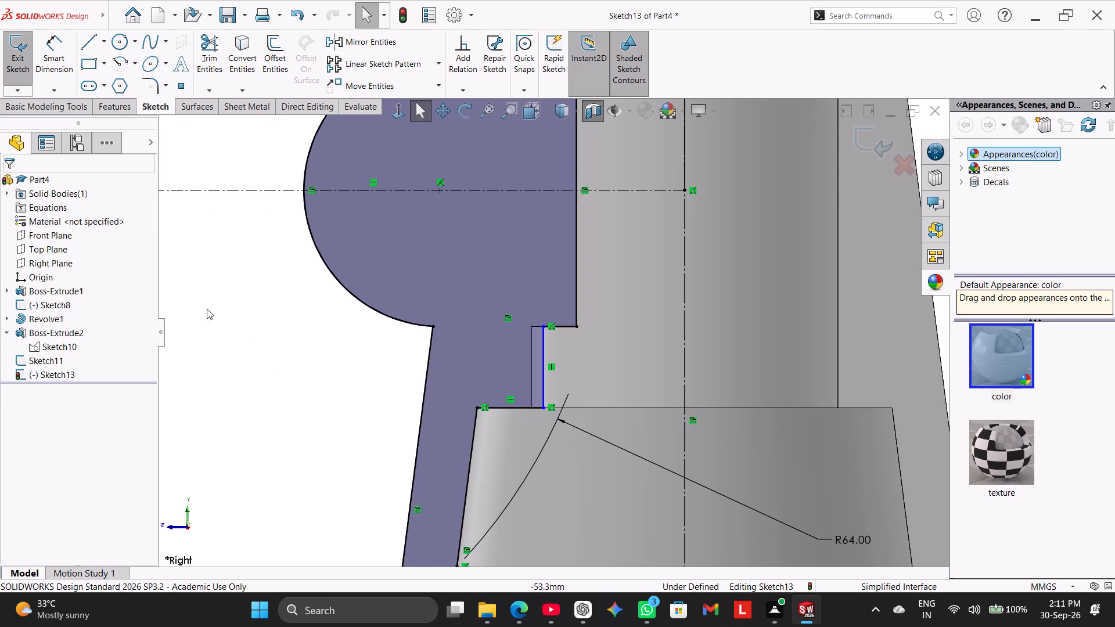
Dimension the length of the short horizontal line at the upper corner, keeping its drawn size.
{"action": "left_click_drag", "start_coordinate": [44, 57], "coordinate": [50, 58]}
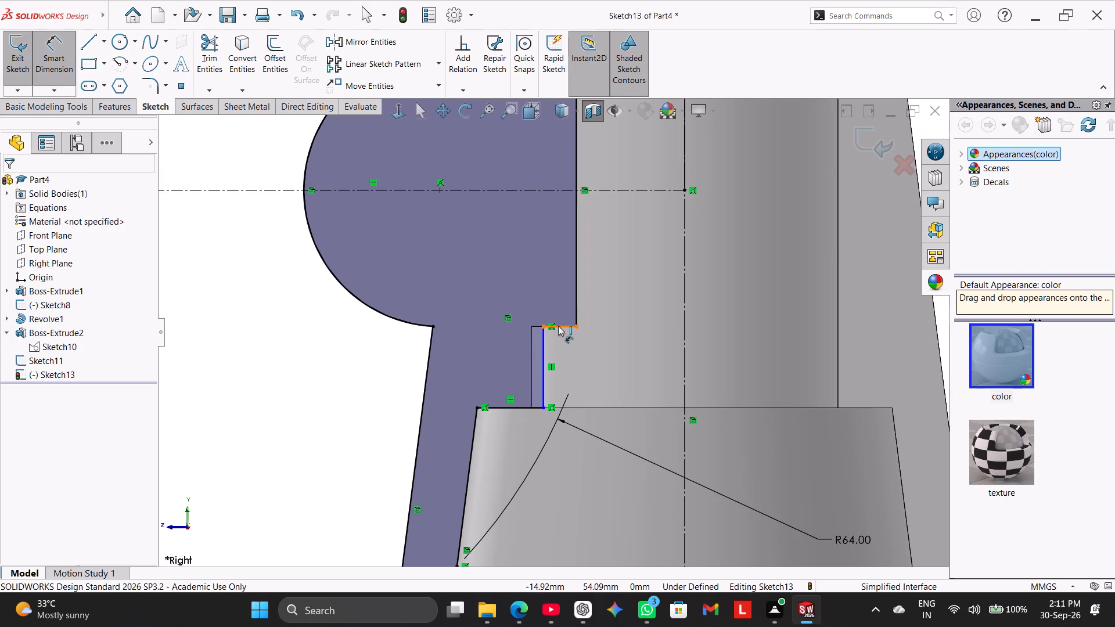
{"action": "left_click", "coordinate": [559, 325]}
{"action": "left_click", "coordinate": [561, 347]}
{"action": "left_click", "coordinate": [595, 283]}
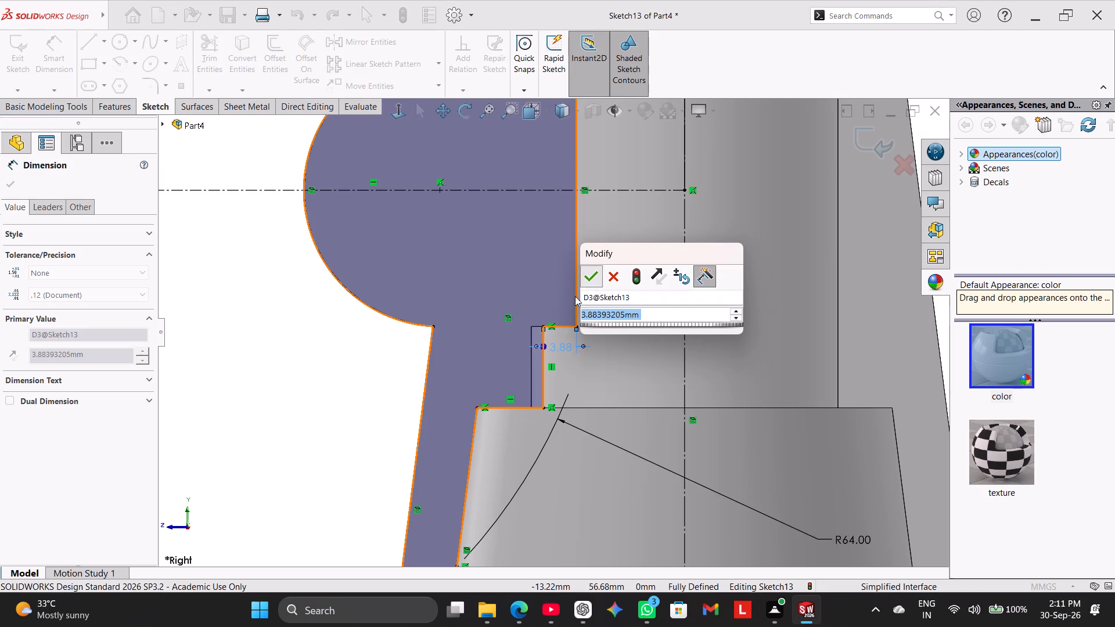
{"action": "left_click", "coordinate": [301, 388]}
{"action": "scroll", "coordinate": [301, 388], "scroll_direction": "up", "scroll_amount": 3}
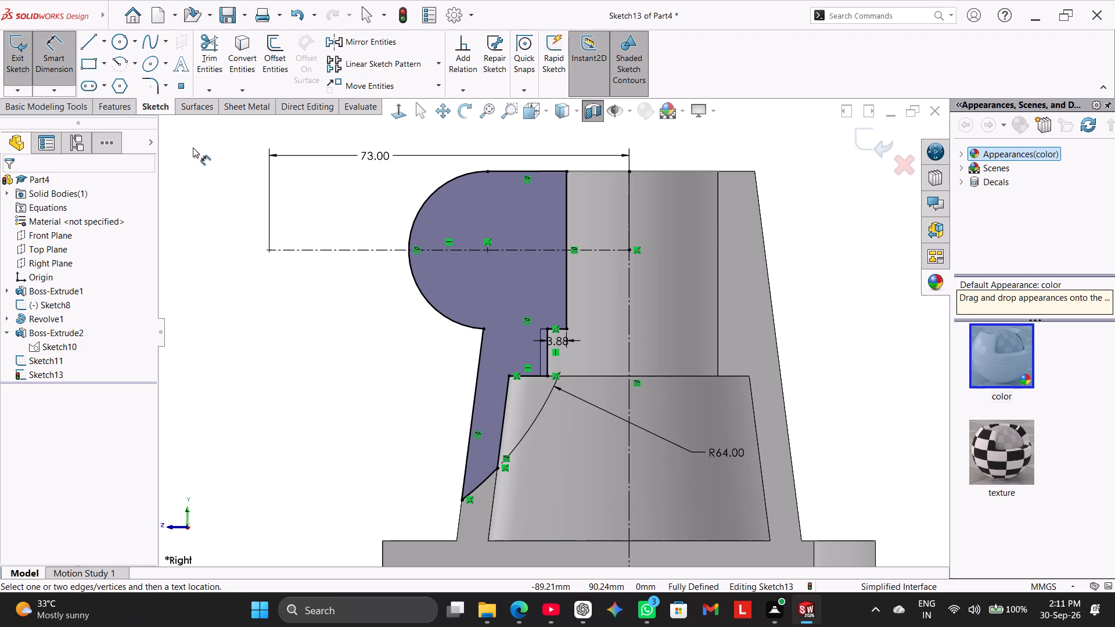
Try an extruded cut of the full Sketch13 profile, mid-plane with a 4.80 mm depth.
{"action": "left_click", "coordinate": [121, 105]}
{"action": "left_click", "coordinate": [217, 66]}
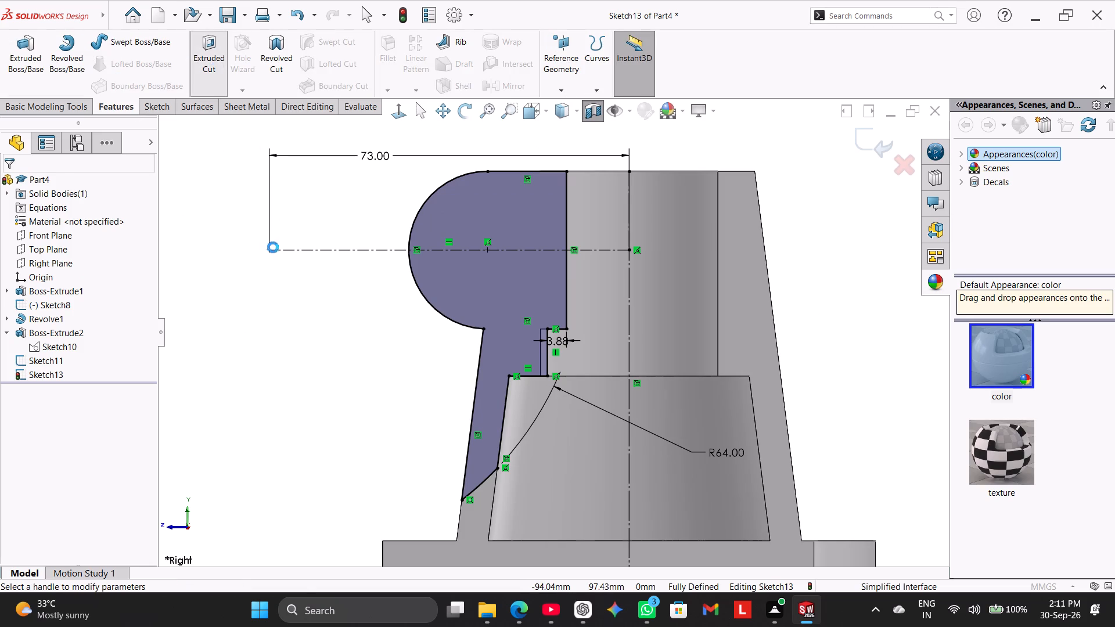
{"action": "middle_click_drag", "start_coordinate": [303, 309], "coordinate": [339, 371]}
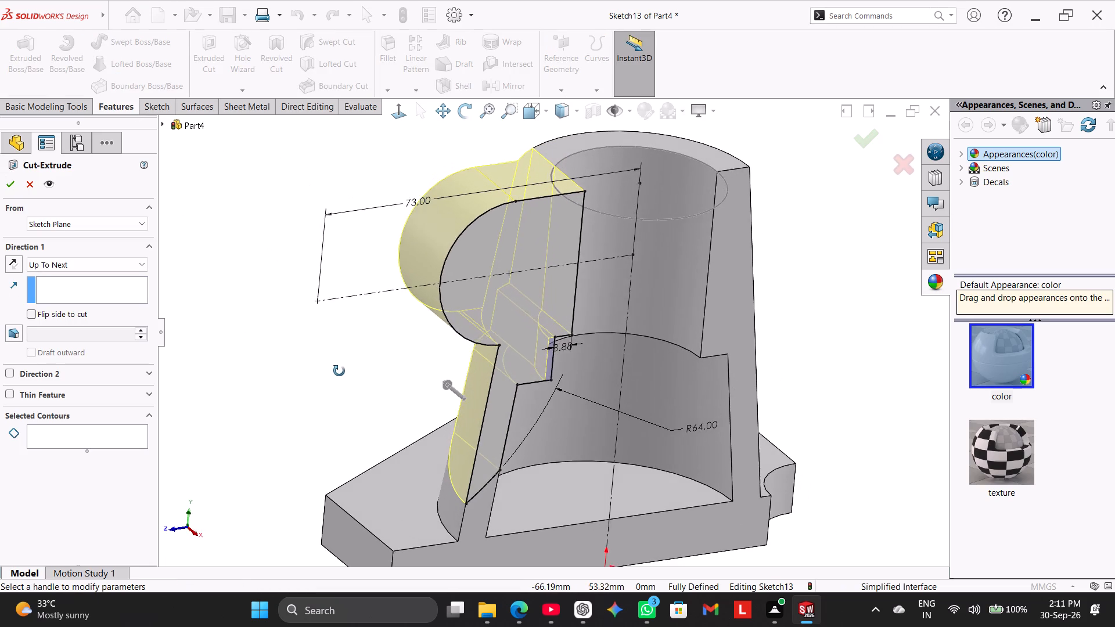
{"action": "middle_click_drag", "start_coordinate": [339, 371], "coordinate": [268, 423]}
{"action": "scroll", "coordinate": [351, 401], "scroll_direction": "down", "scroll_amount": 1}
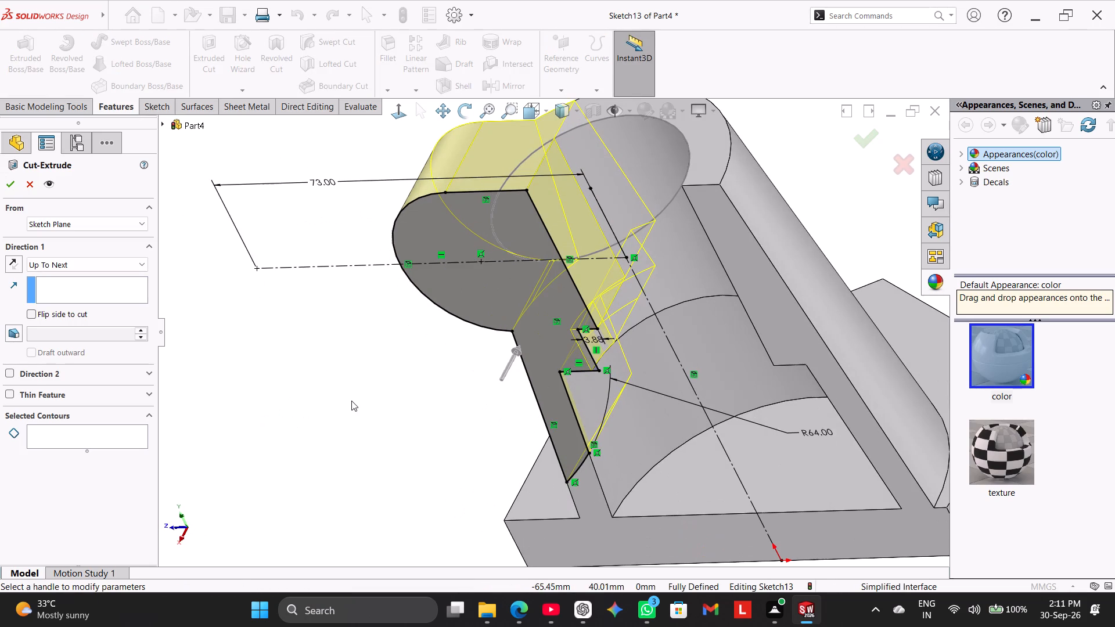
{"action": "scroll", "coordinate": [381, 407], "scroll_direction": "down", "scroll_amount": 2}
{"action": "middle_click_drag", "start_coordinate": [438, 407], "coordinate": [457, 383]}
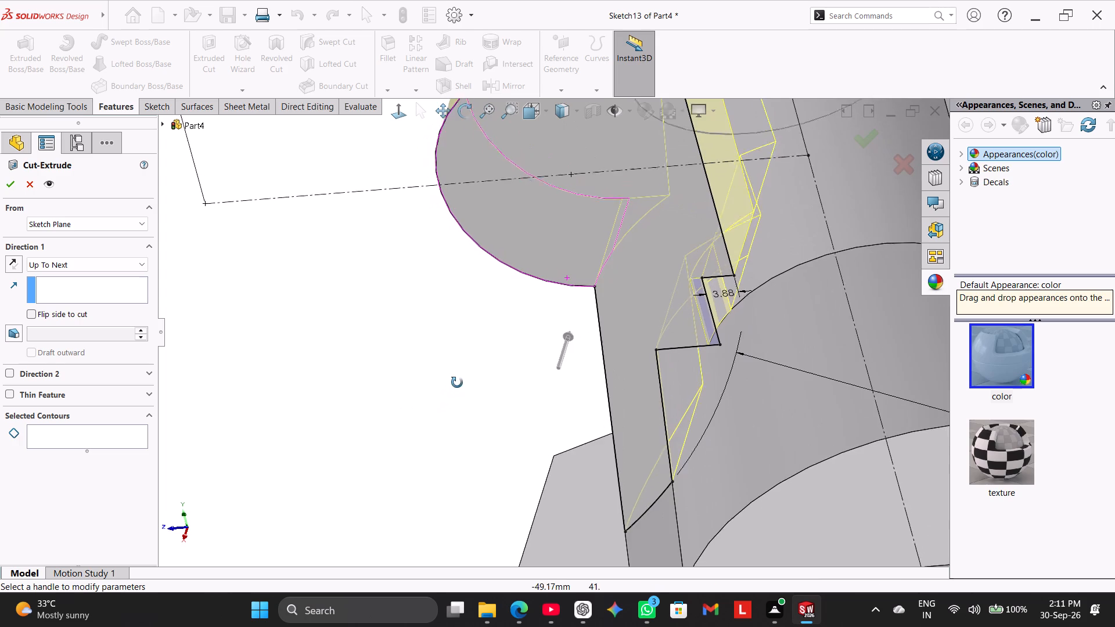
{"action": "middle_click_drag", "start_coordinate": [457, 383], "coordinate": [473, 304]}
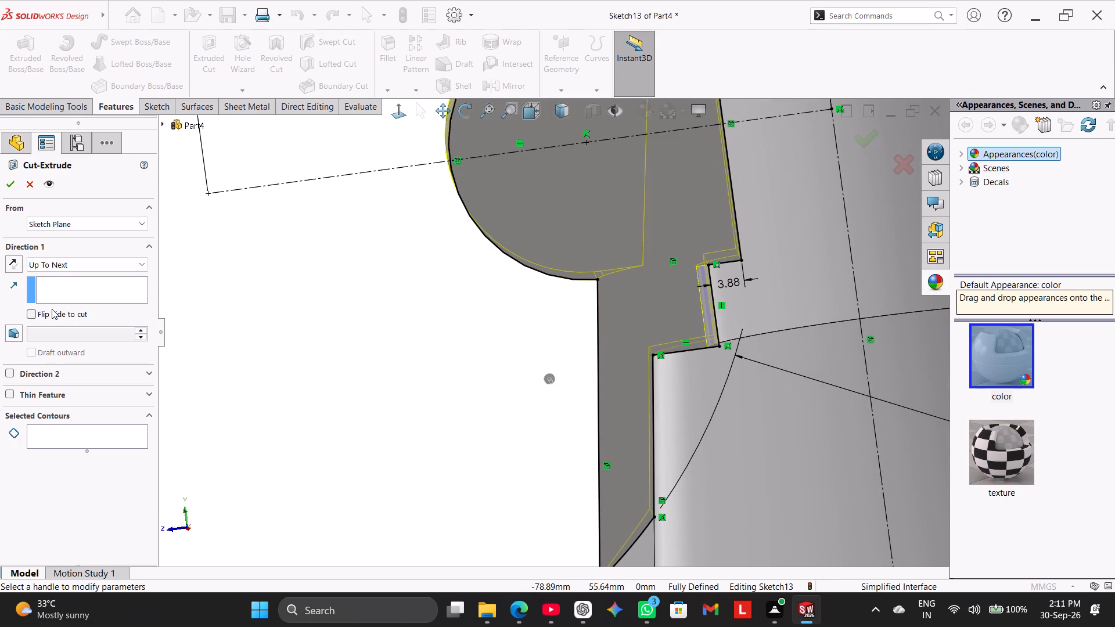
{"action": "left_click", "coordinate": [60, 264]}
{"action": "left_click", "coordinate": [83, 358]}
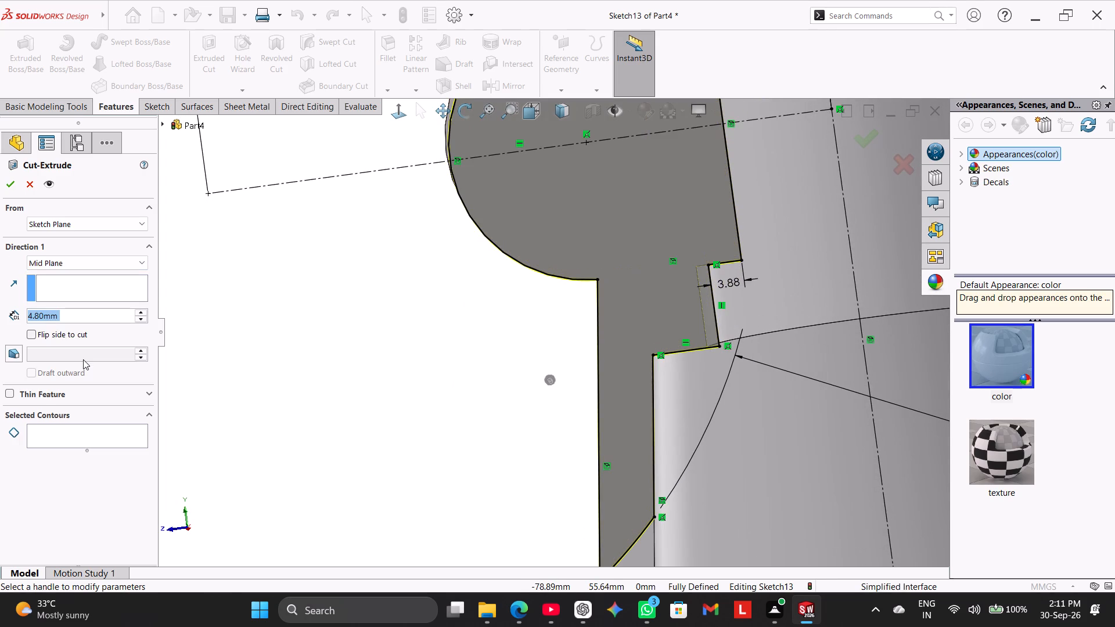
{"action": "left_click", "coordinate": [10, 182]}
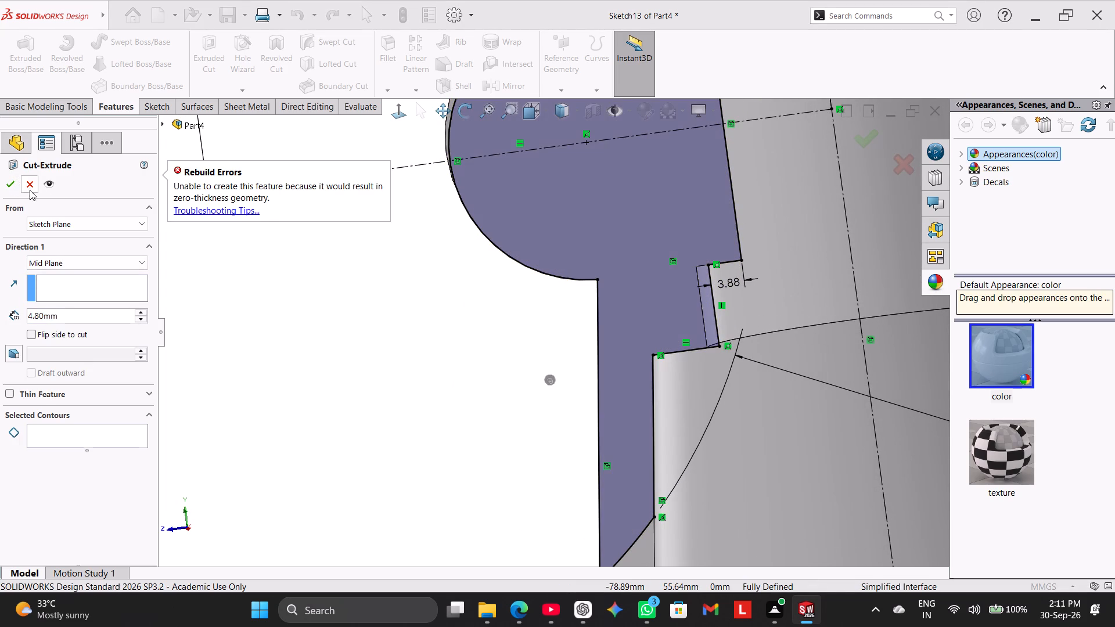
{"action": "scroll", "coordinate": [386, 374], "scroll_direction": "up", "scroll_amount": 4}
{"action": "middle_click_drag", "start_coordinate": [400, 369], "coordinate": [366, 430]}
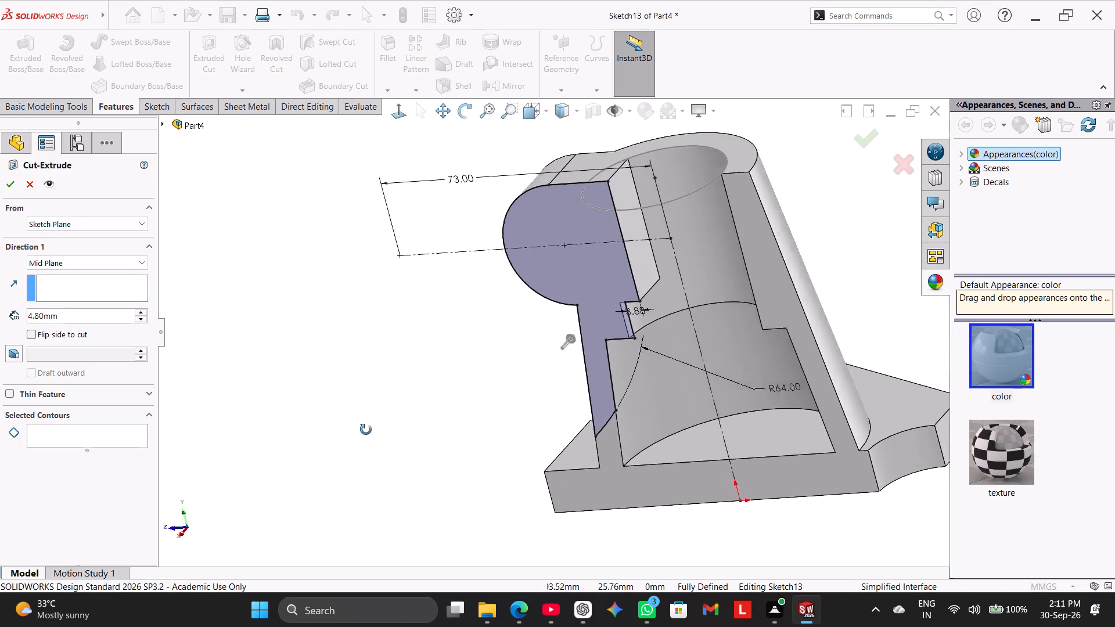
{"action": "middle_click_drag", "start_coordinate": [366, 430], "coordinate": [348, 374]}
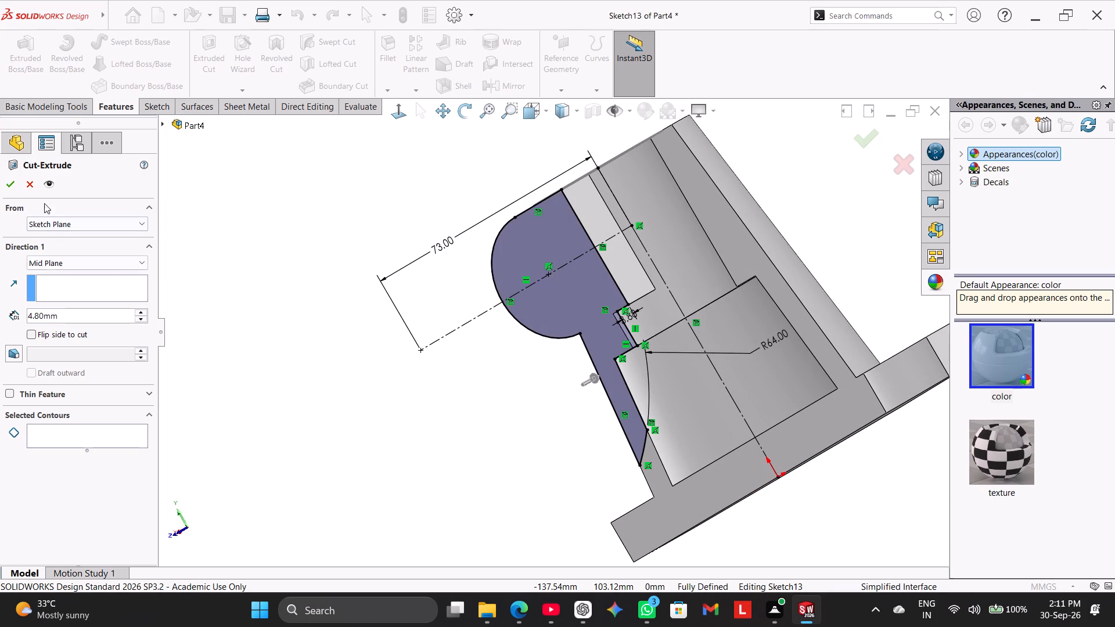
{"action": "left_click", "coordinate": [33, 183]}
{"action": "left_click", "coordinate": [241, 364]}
Undo the recent Sketch13 edits back to the original stepped profile, with its short vertical line on the model edge.
{"action": "key", "text": "ctrl+z"}
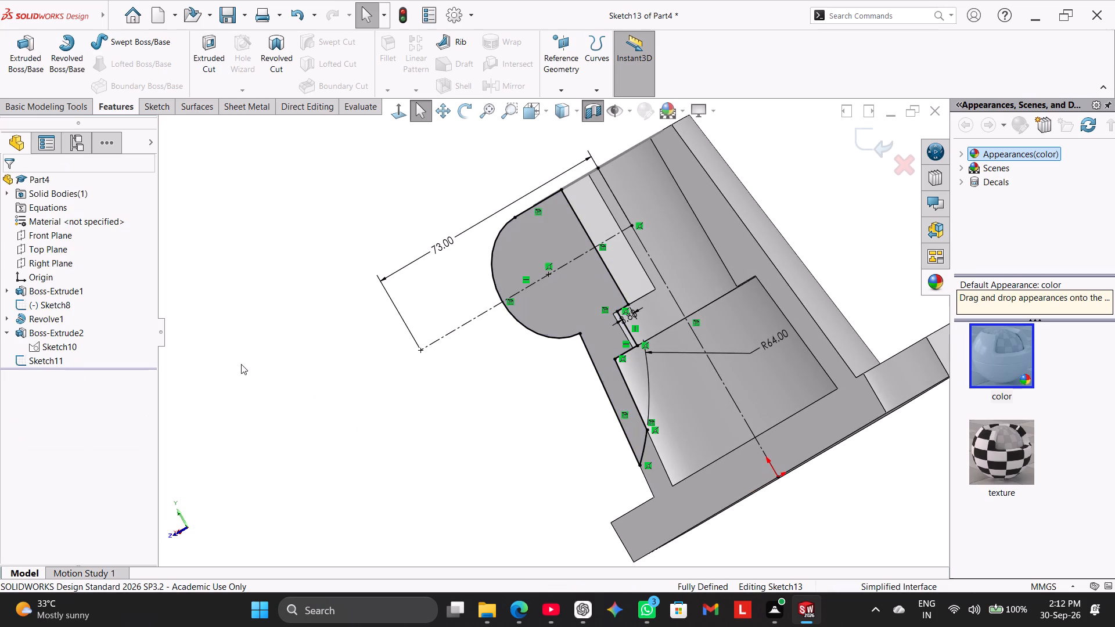
{"action": "key", "text": "ctrl+z"}
{"action": "key", "text": "ctrl+z"}
{"action": "key", "text": "ctrl+z"}
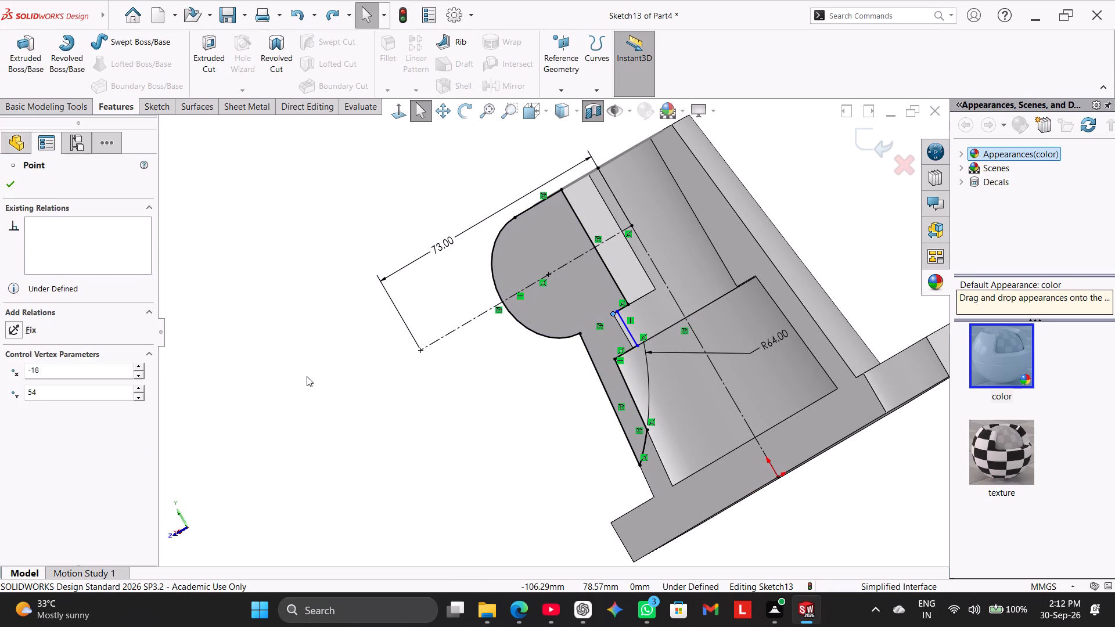
{"action": "key", "text": "ctrl+z"}
{"action": "key", "text": "ctrl+z"}
{"action": "key", "text": "ctrl+z"}
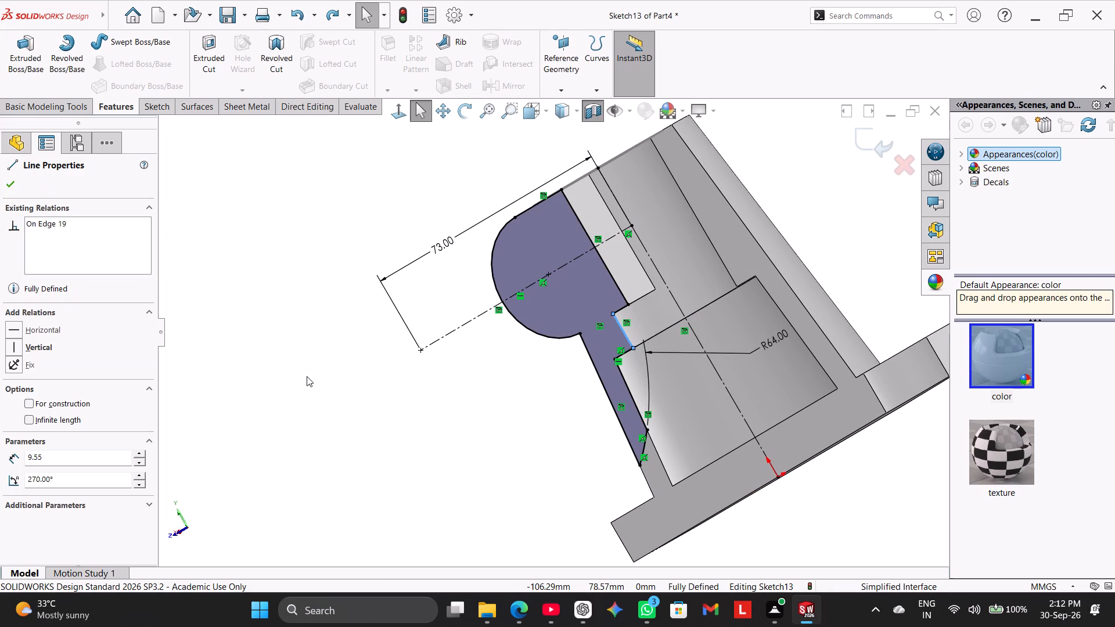
{"action": "left_click", "coordinate": [401, 111]}
{"action": "left_click", "coordinate": [319, 315]}
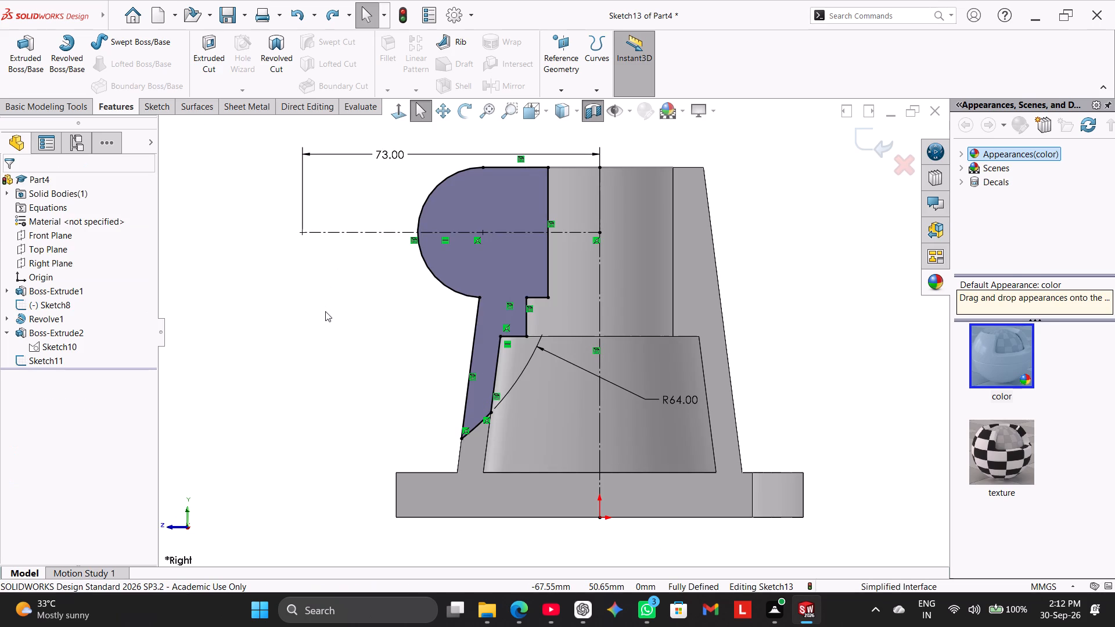
{"action": "left_click", "coordinate": [341, 338]}
Draw a horizontal line from the lug arc's lower end to the top of the short vertical line, closing the lower region.
{"action": "left_click", "coordinate": [169, 100]}
{"action": "left_click_drag", "start_coordinate": [95, 39], "coordinate": [95, 39]}
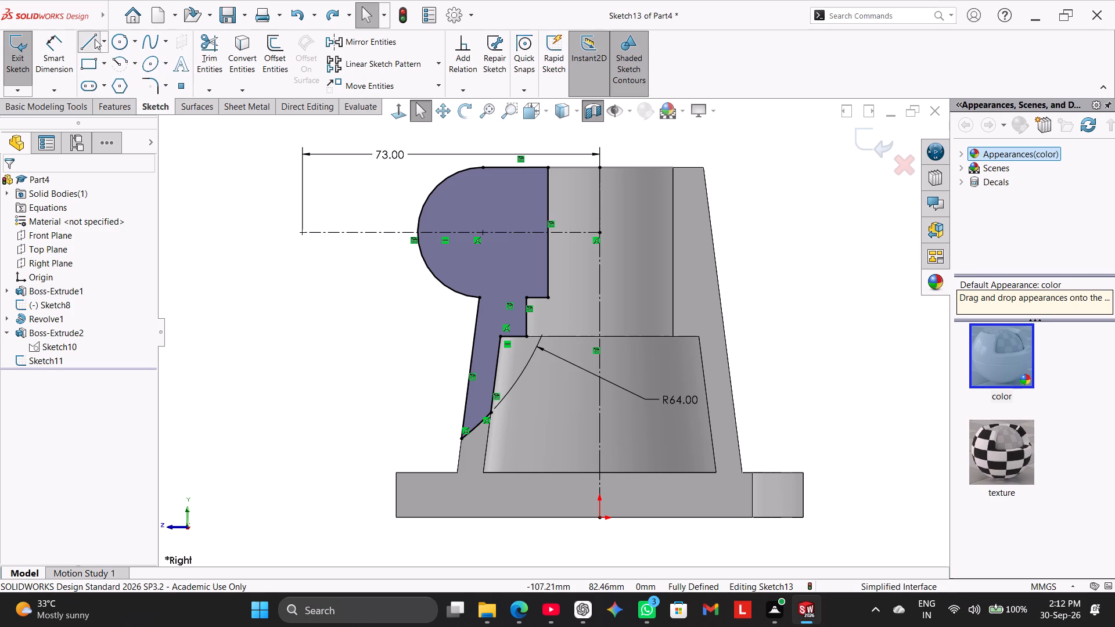
{"action": "left_click_drag", "start_coordinate": [95, 39], "coordinate": [99, 45]}
{"action": "left_click", "coordinate": [479, 297]}
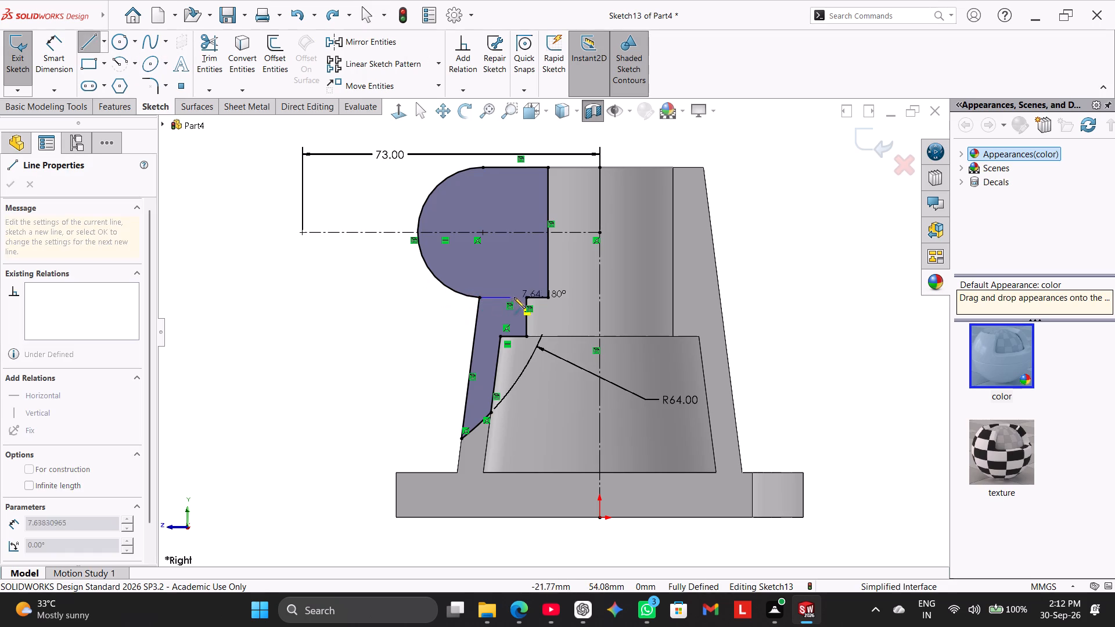
{"action": "left_click", "coordinate": [526, 300]}
{"action": "right_click", "coordinate": [293, 324]}
{"action": "left_click", "coordinate": [337, 334]}
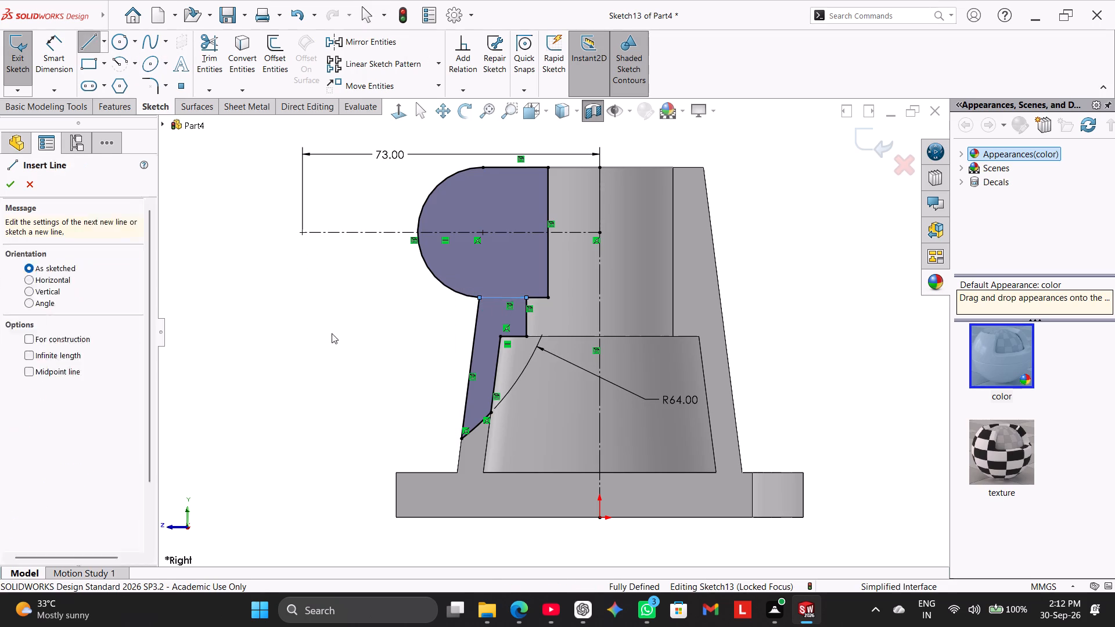
Turn the lug's arc, its long vertical line and its top horizontal line into construction geometry.
{"action": "left_click", "coordinate": [430, 197]}
{"action": "left_click", "coordinate": [483, 163]}
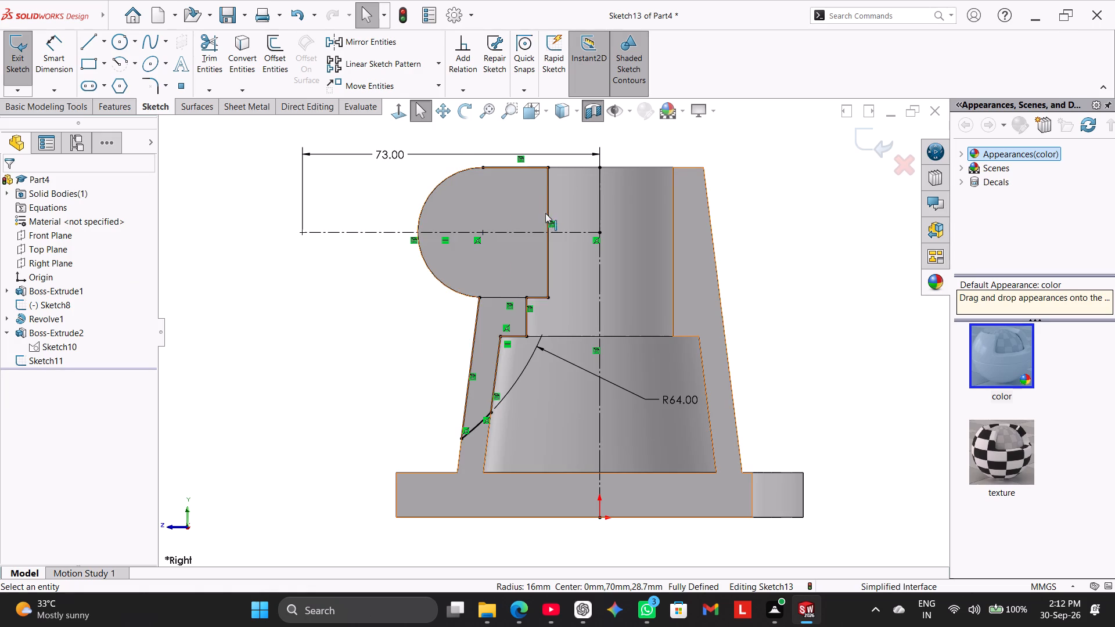
{"action": "left_click", "coordinate": [547, 214]}
{"action": "left_click", "coordinate": [602, 182]}
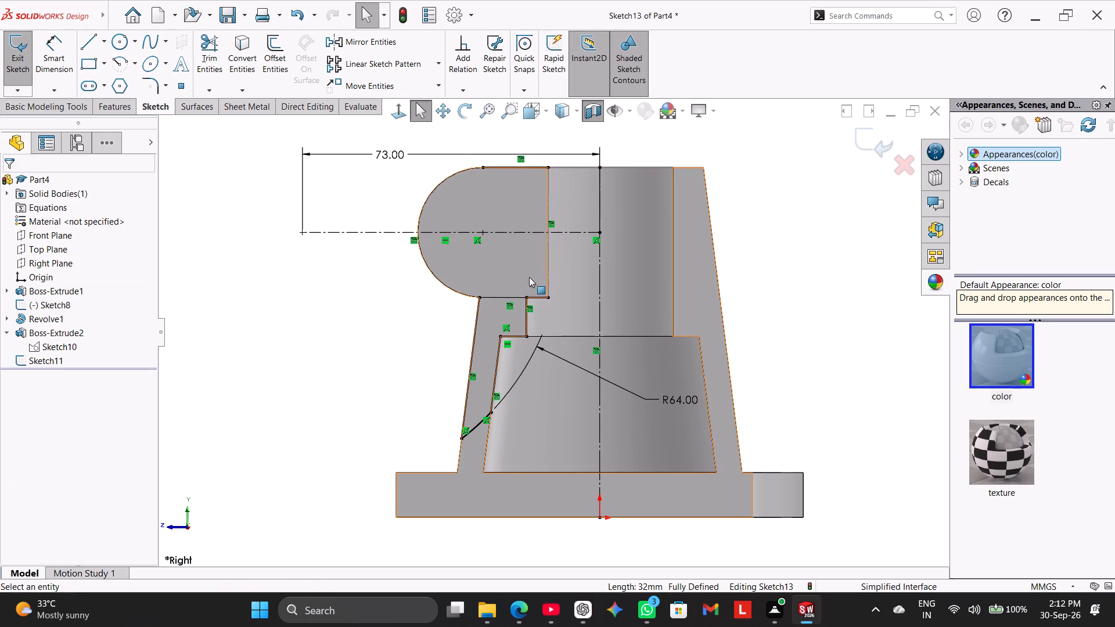
{"action": "left_click", "coordinate": [508, 167]}
{"action": "left_click", "coordinate": [562, 135]}
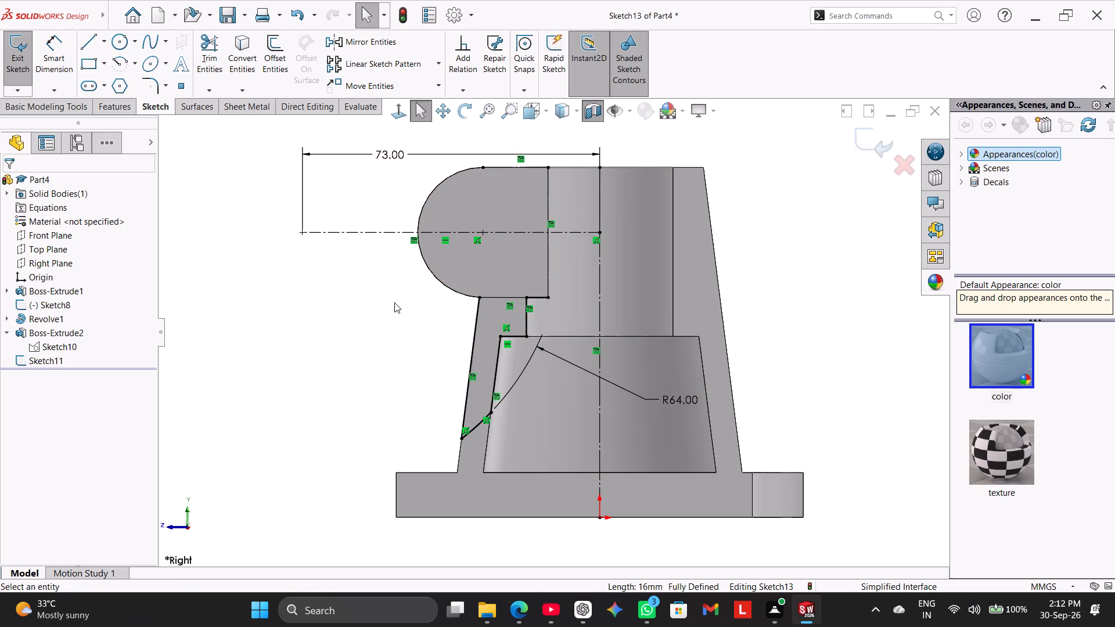
Try an extruded cut of only the closed region below the lug, mid-plane with a 4.80 mm depth.
{"action": "middle_click_drag", "start_coordinate": [409, 314], "coordinate": [441, 355]}
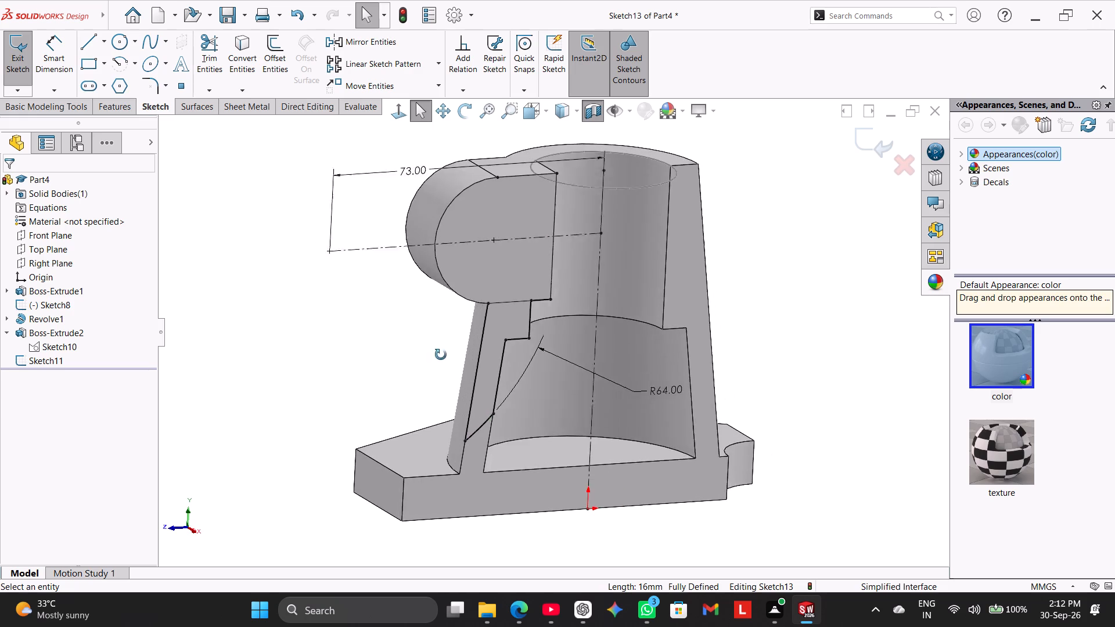
{"action": "middle_click_drag", "start_coordinate": [441, 355], "coordinate": [404, 335]}
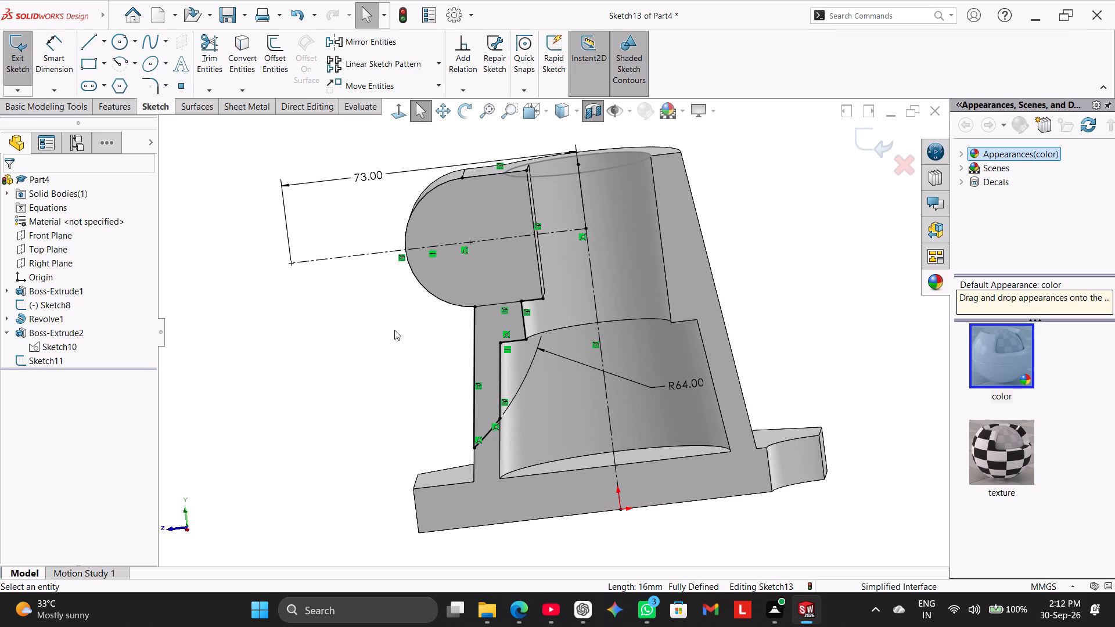
{"action": "middle_click_drag", "start_coordinate": [394, 330], "coordinate": [393, 294]}
{"action": "left_click", "coordinate": [397, 113]}
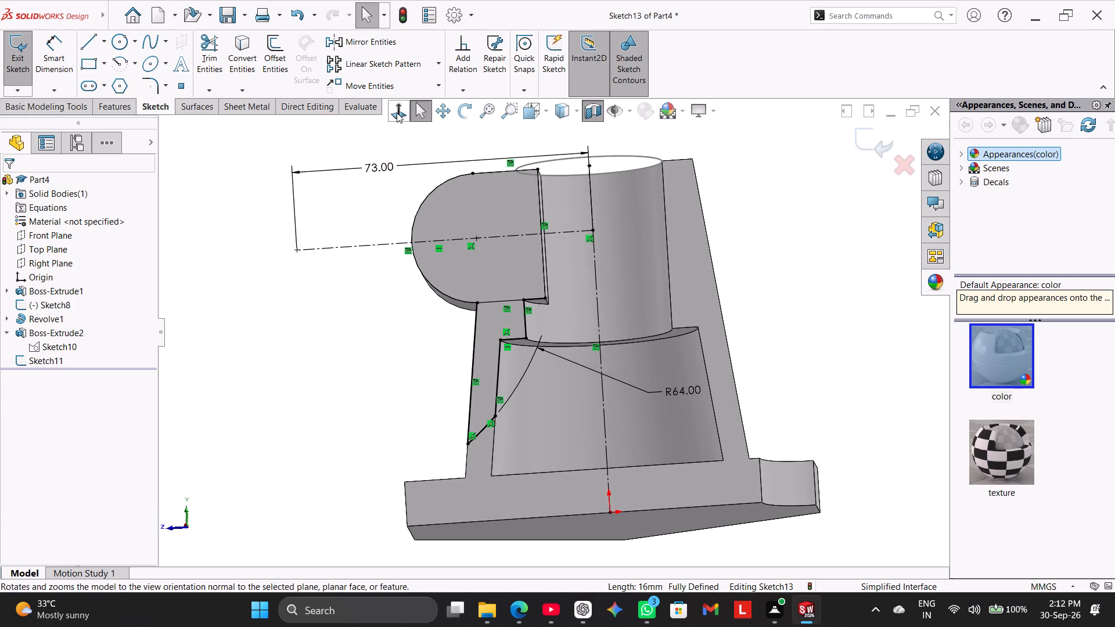
{"action": "left_click", "coordinate": [121, 109]}
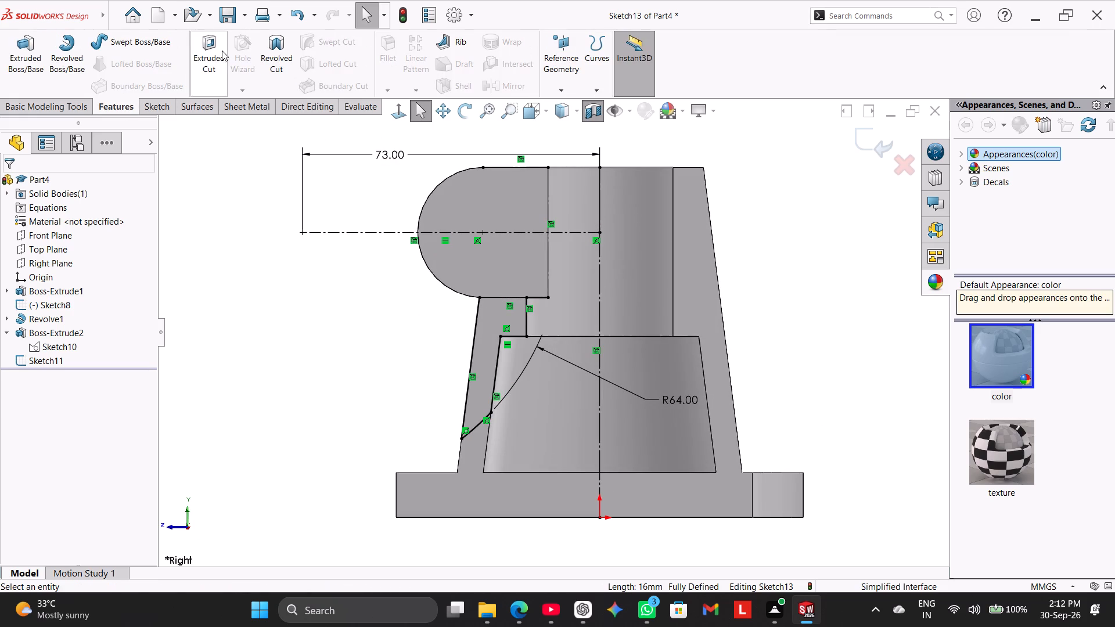
{"action": "left_click", "coordinate": [220, 49]}
{"action": "left_click", "coordinate": [107, 442]}
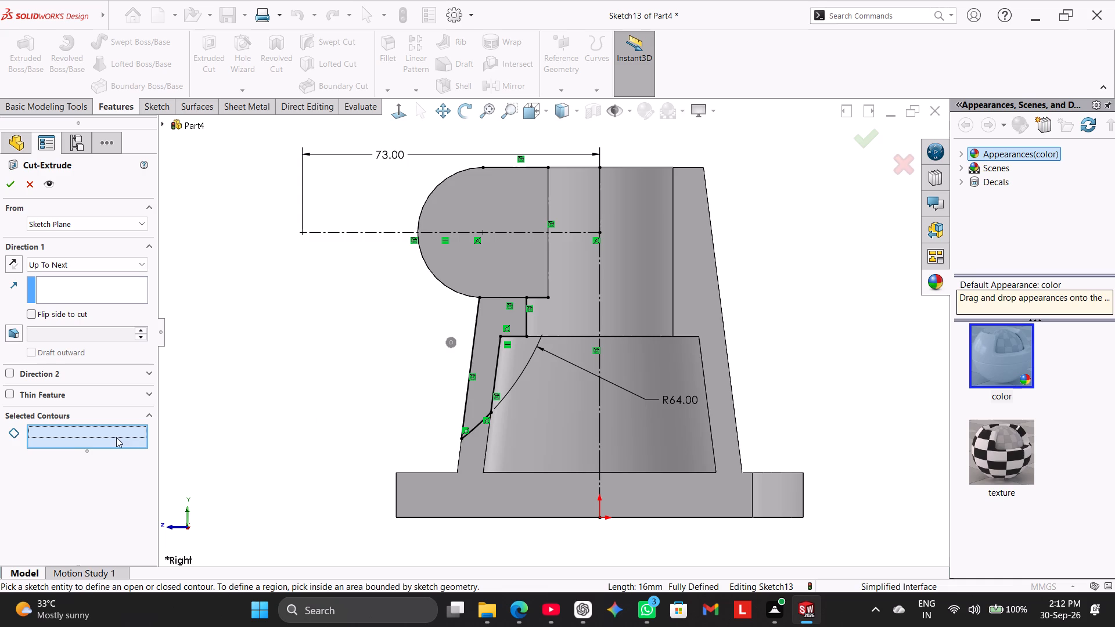
{"action": "left_click", "coordinate": [483, 348]}
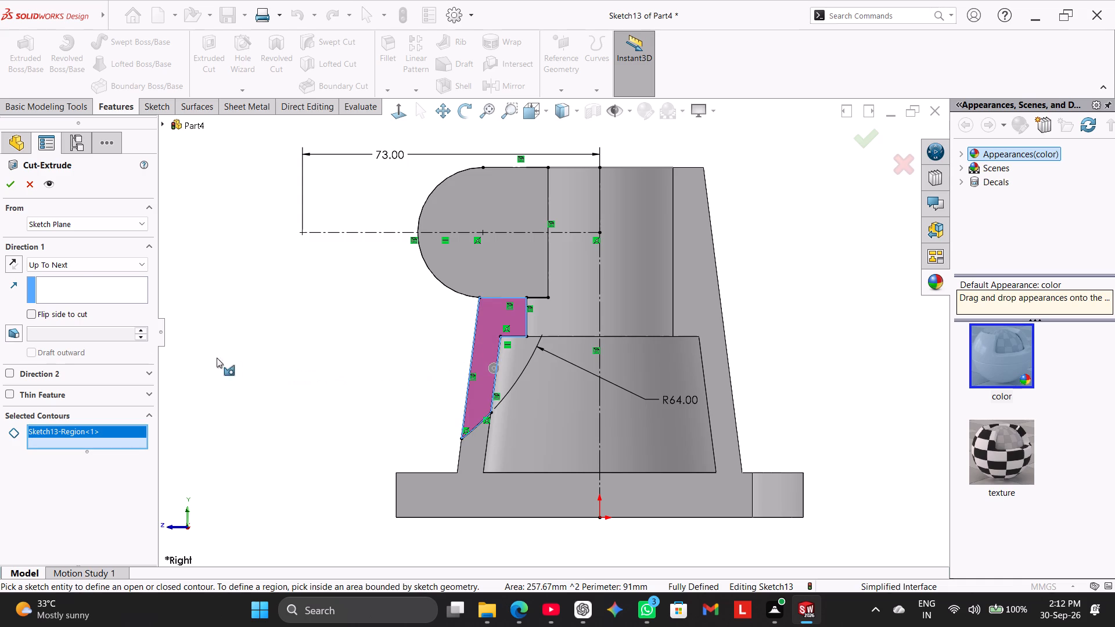
{"action": "left_click", "coordinate": [80, 266]}
{"action": "left_click", "coordinate": [83, 355]}
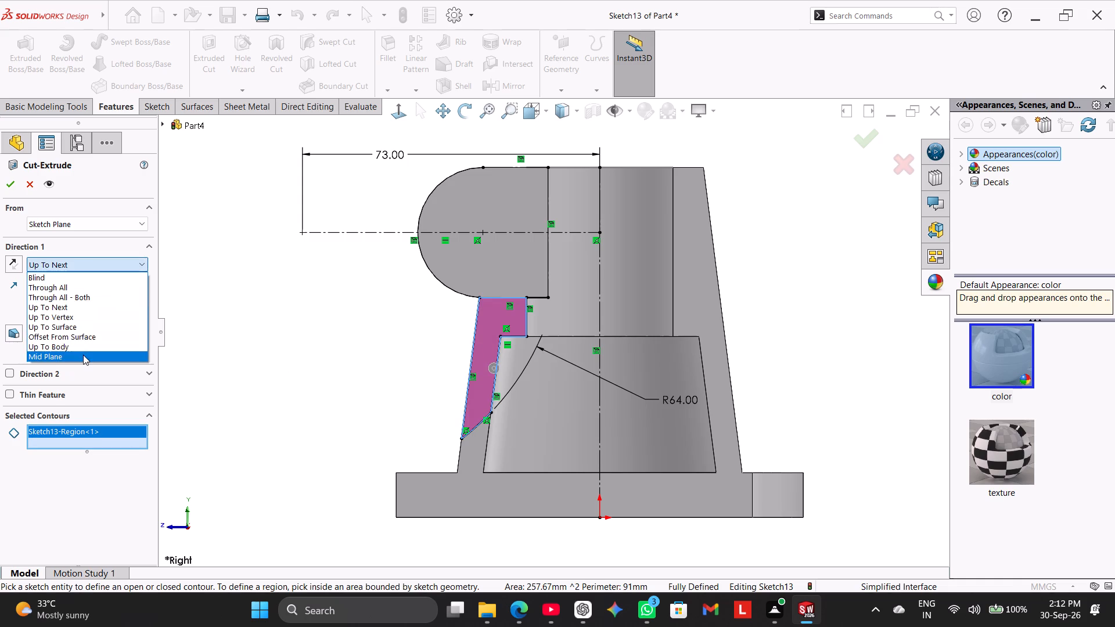
{"action": "left_click", "coordinate": [4, 186]}
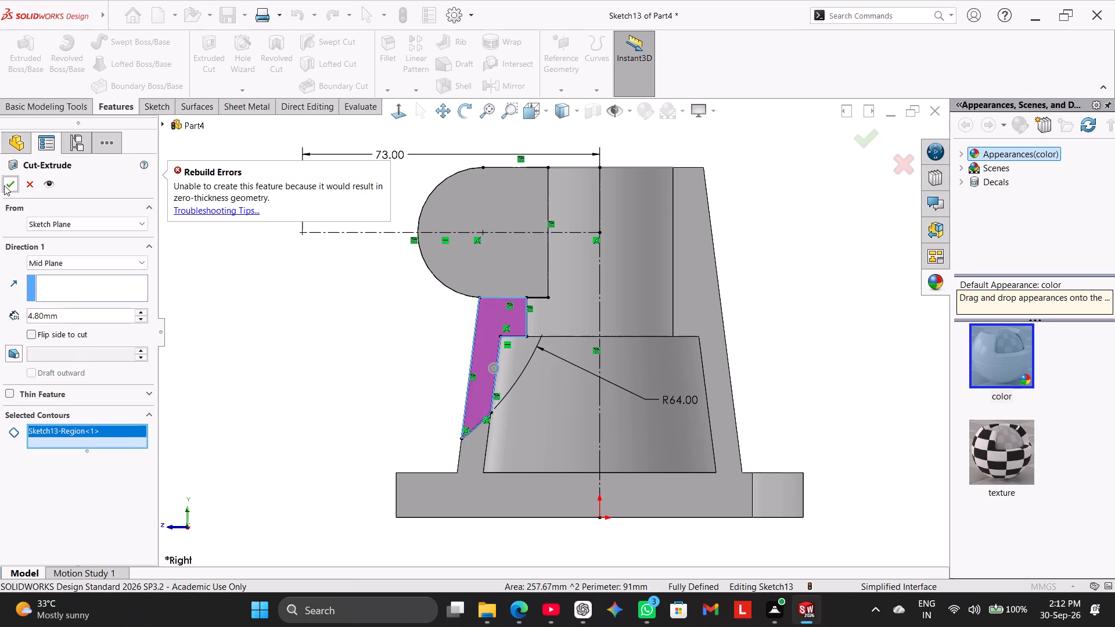
{"action": "left_click", "coordinate": [325, 343]}
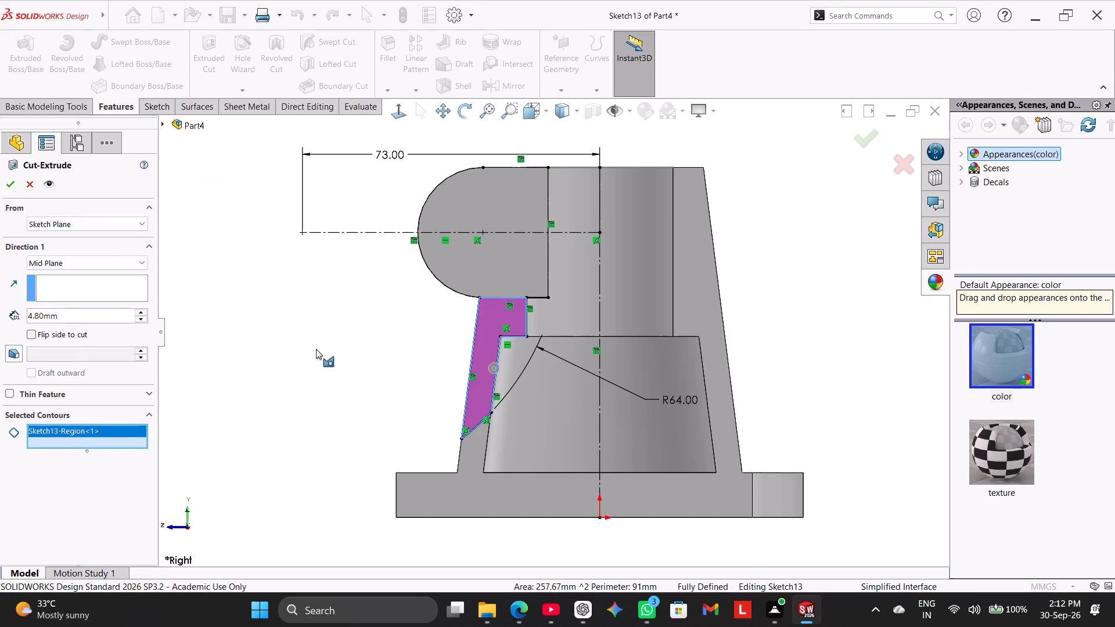
Examine the selected cut region against the boss wall and the lug's underside from several angles.
{"action": "middle_click_drag", "start_coordinate": [316, 351], "coordinate": [377, 383]}
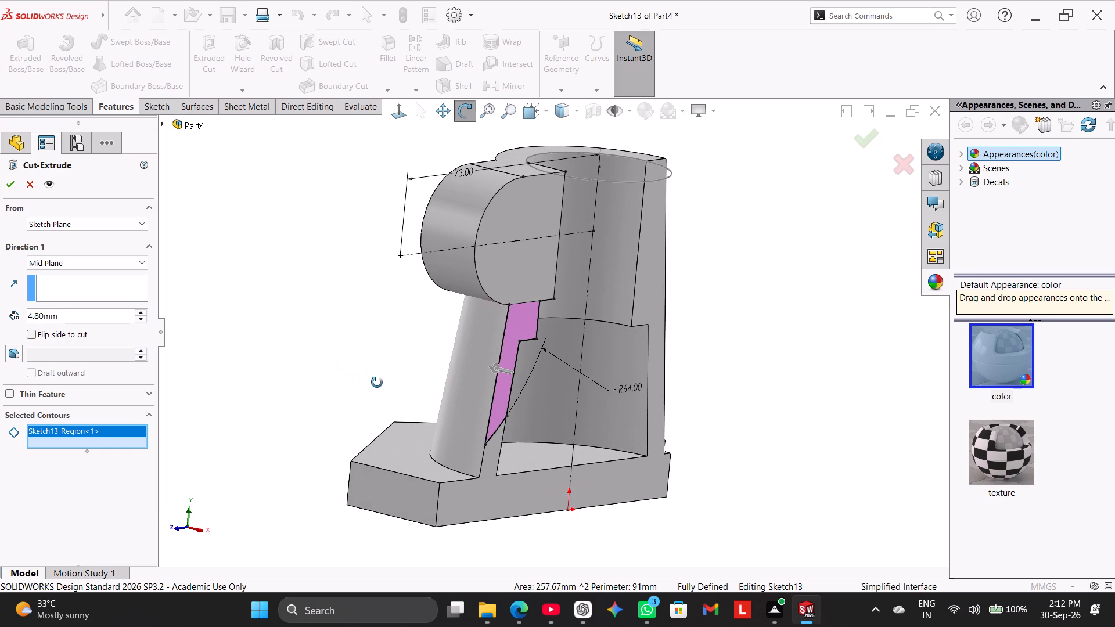
{"action": "middle_click_drag", "start_coordinate": [377, 383], "coordinate": [384, 387]}
{"action": "middle_click", "coordinate": [384, 387]}
{"action": "middle_click", "coordinate": [384, 387]}
{"action": "middle_click", "coordinate": [384, 387]}
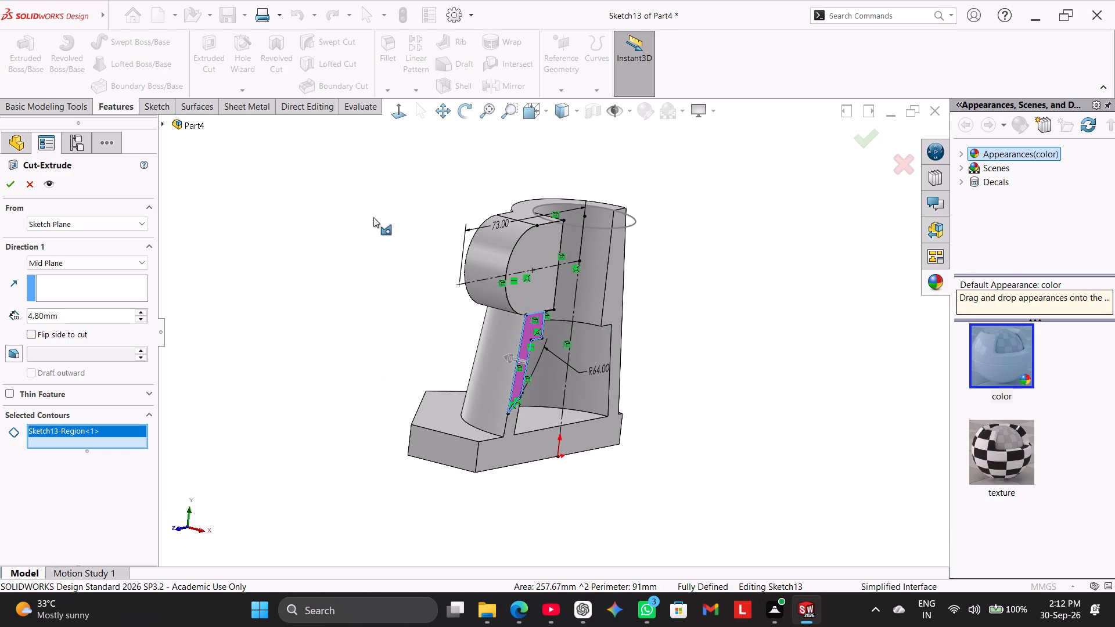
{"action": "left_click", "coordinate": [392, 116]}
{"action": "middle_click_drag", "start_coordinate": [379, 351], "coordinate": [446, 392]}
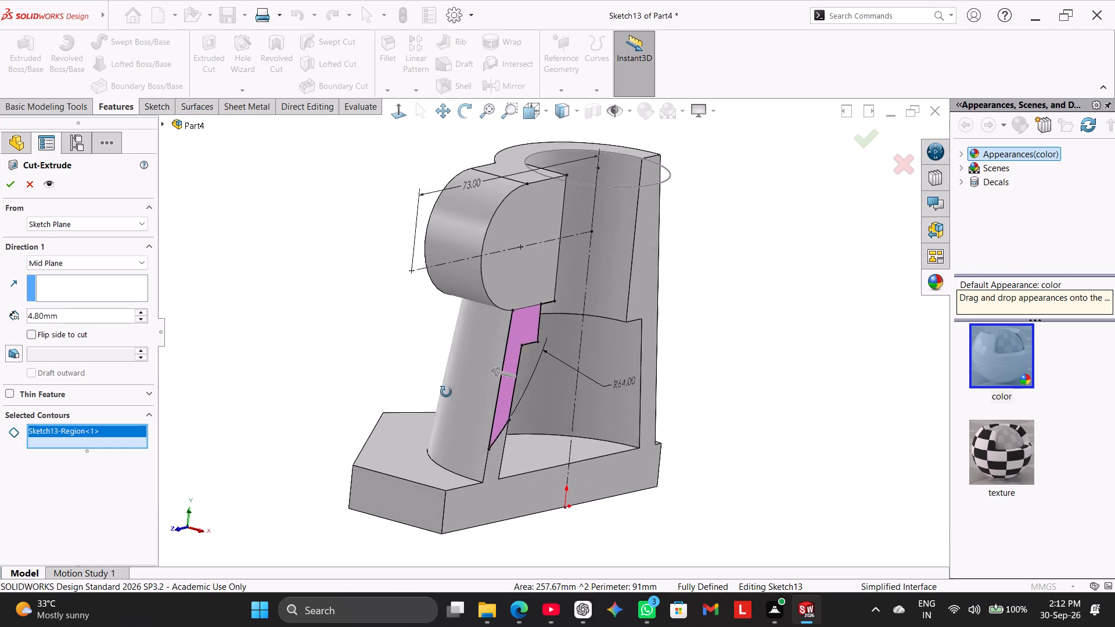
{"action": "middle_click_drag", "start_coordinate": [446, 392], "coordinate": [447, 392]}
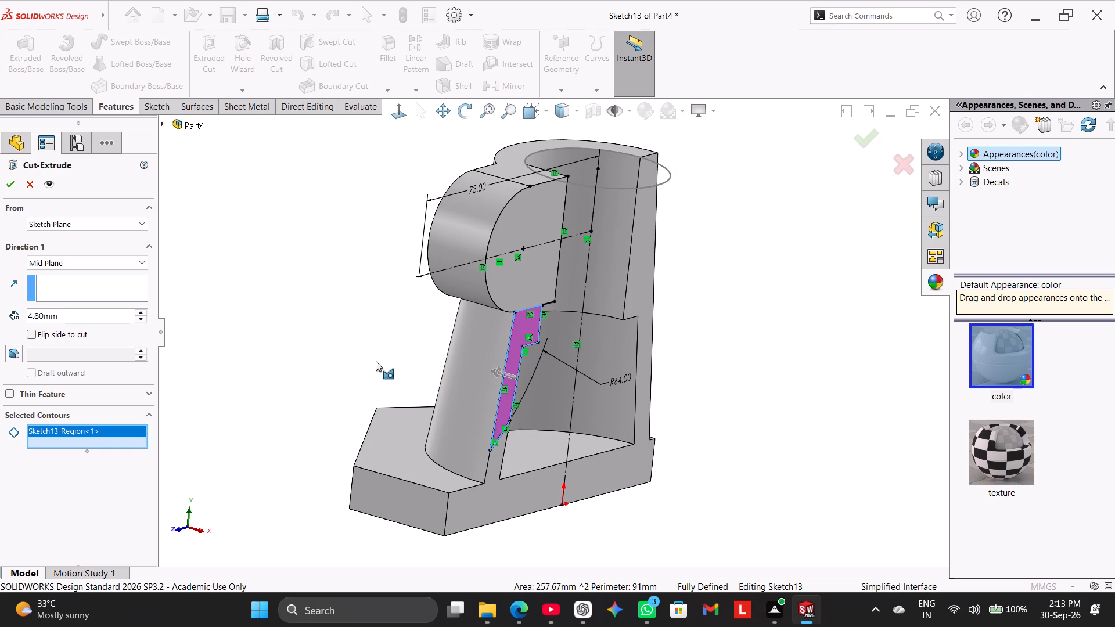
{"action": "middle_click_drag", "start_coordinate": [376, 361], "coordinate": [341, 338]}
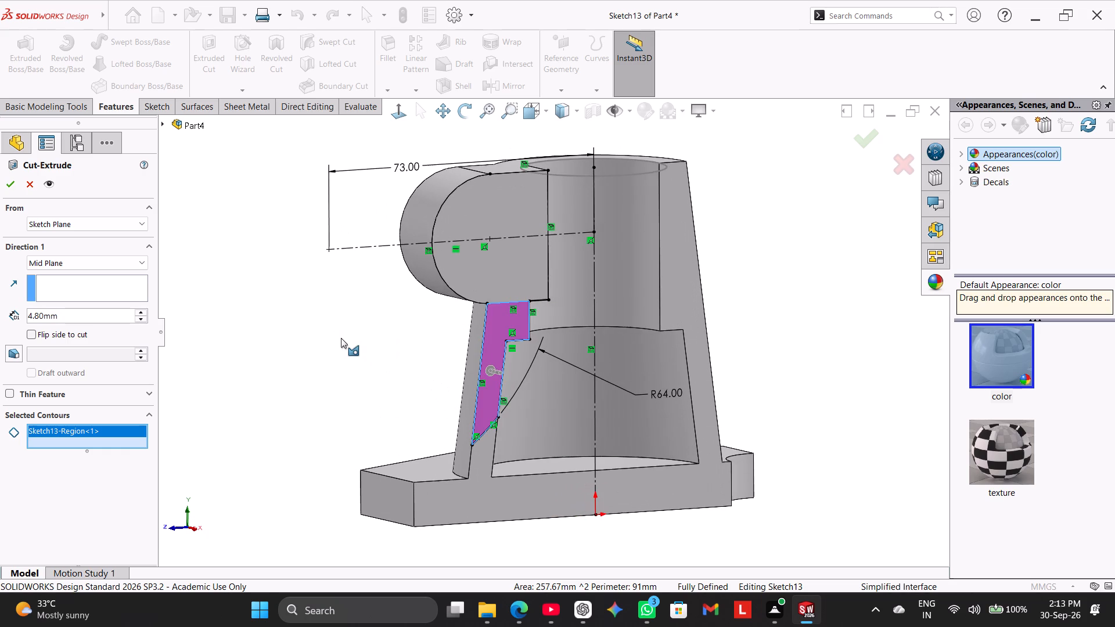
{"action": "middle_click_drag", "start_coordinate": [348, 340], "coordinate": [410, 359]}
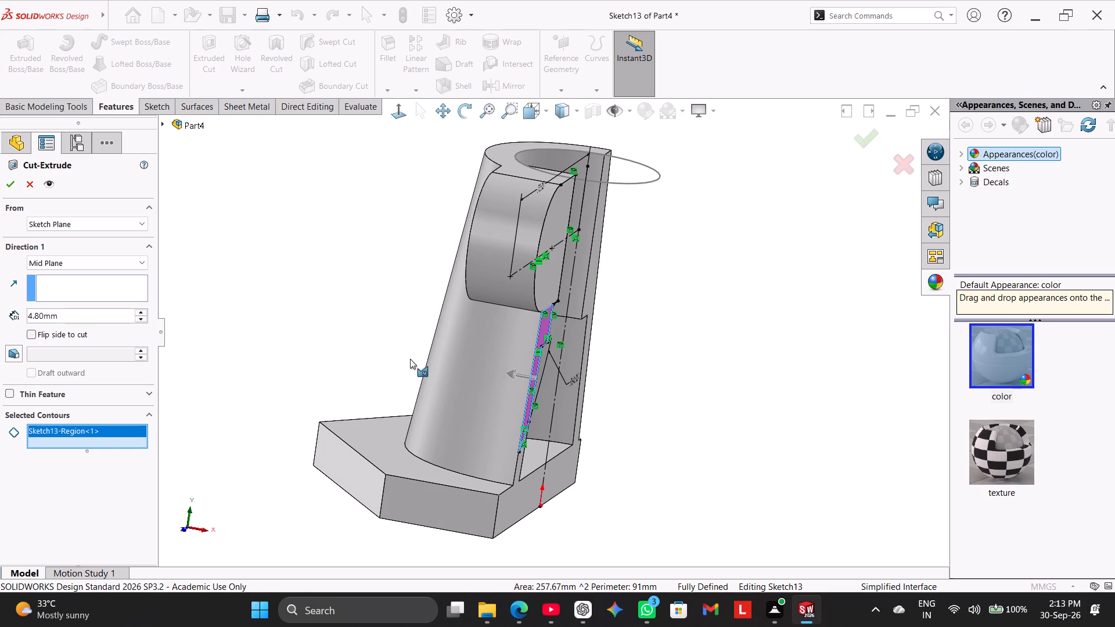
Abandon the pending extruded cut and return to editing Sketch13, facing the right view.
{"action": "middle_click_drag", "start_coordinate": [410, 359], "coordinate": [347, 359]}
{"action": "left_click", "coordinate": [395, 108]}
{"action": "left_click", "coordinate": [272, 258]}
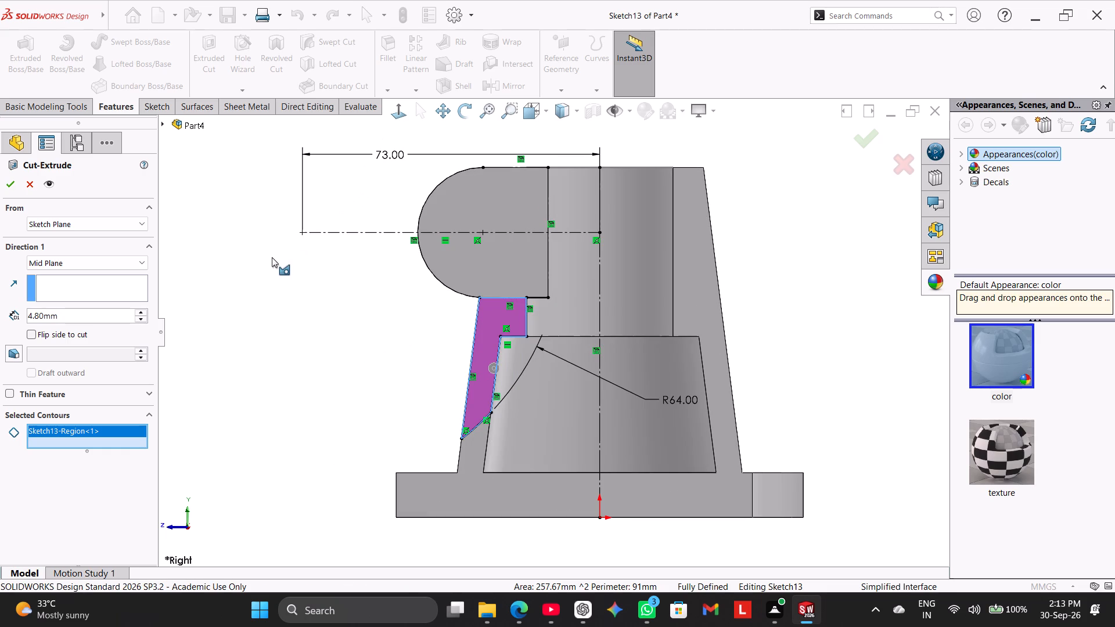
{"action": "left_click", "coordinate": [28, 183]}
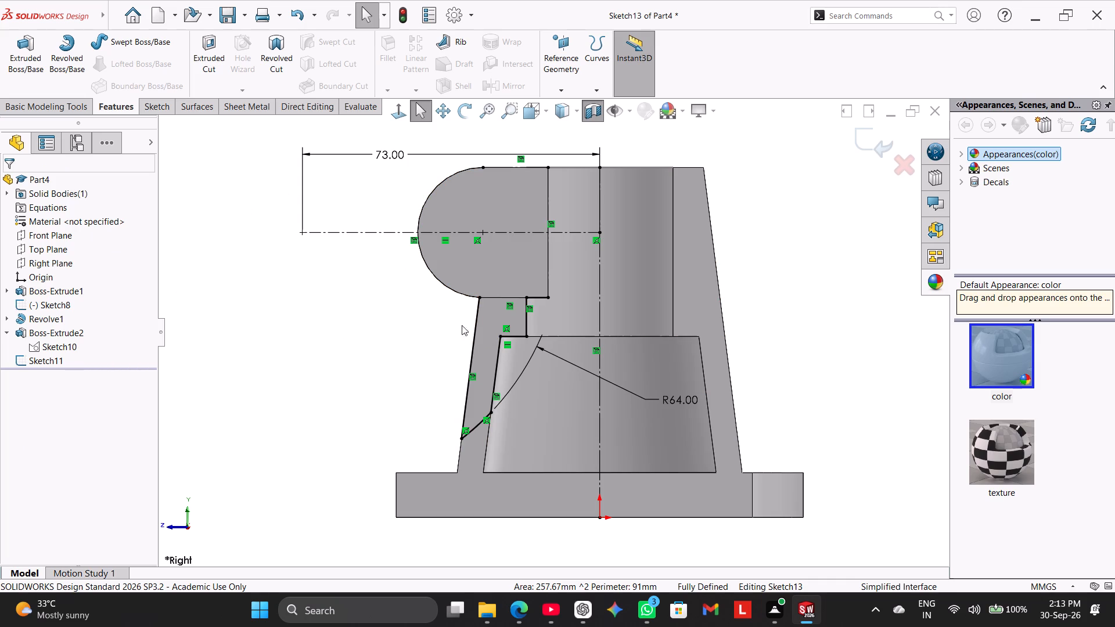
Delete the coincident relation at the lower end of the slanted line on the boss's outer wall.
{"action": "left_click_drag", "start_coordinate": [475, 337], "coordinate": [452, 337]}
{"action": "left_click", "coordinate": [398, 313]}
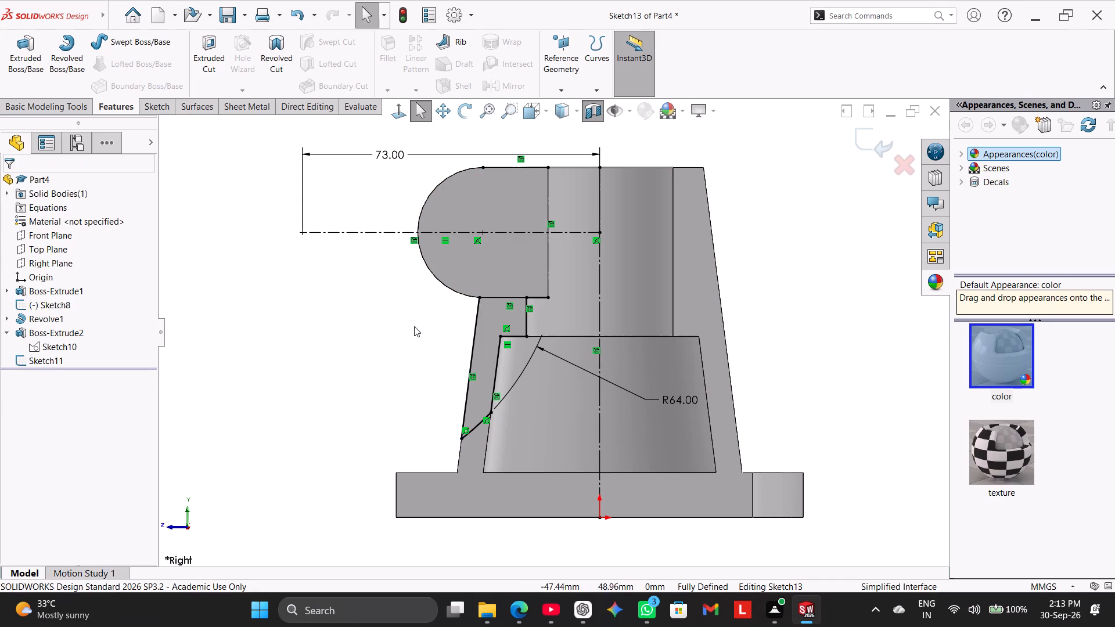
{"action": "right_click", "coordinate": [466, 432]}
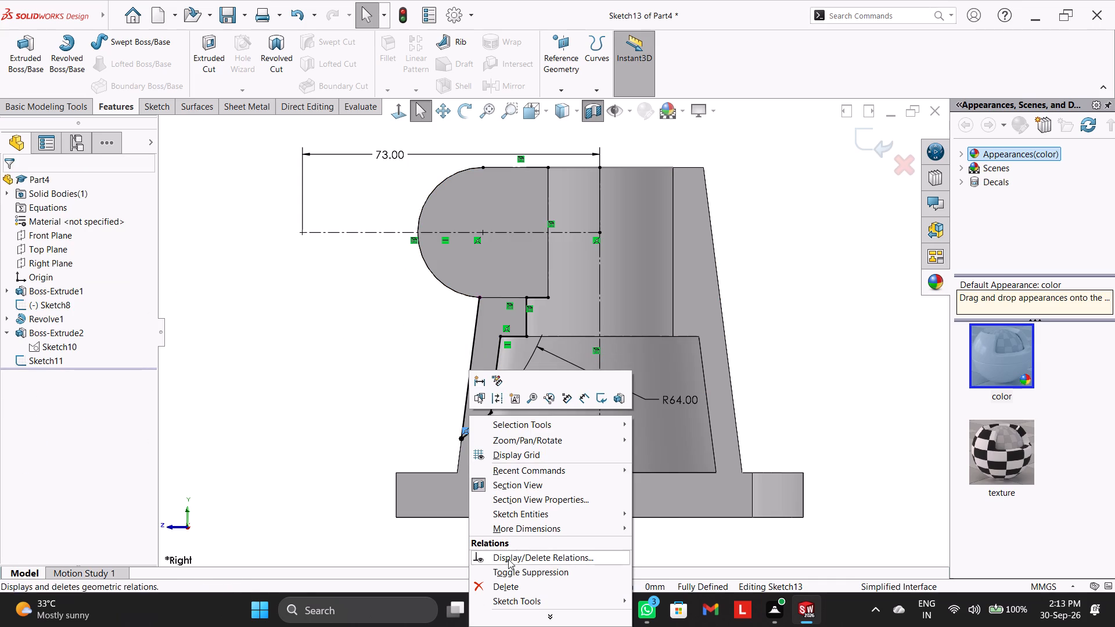
{"action": "left_click", "coordinate": [516, 589]}
Delete the slanted sketch line that follows the boss's outer wall.
{"action": "left_click_drag", "start_coordinate": [469, 394], "coordinate": [455, 393]}
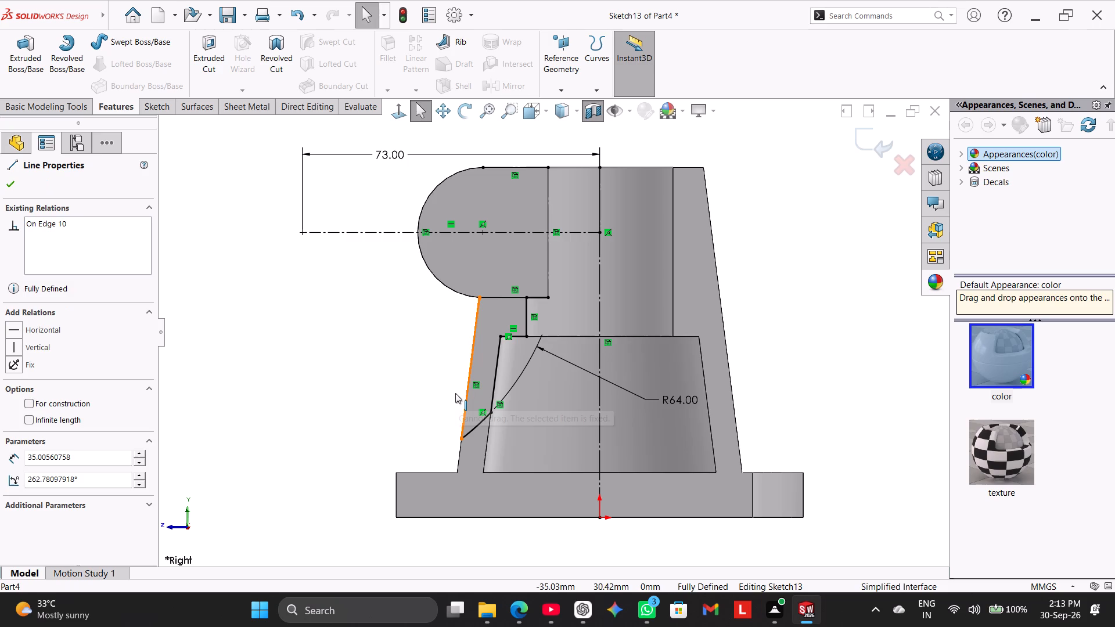
{"action": "left_click_drag", "start_coordinate": [455, 393], "coordinate": [455, 393]}
{"action": "left_click", "coordinate": [381, 393]}
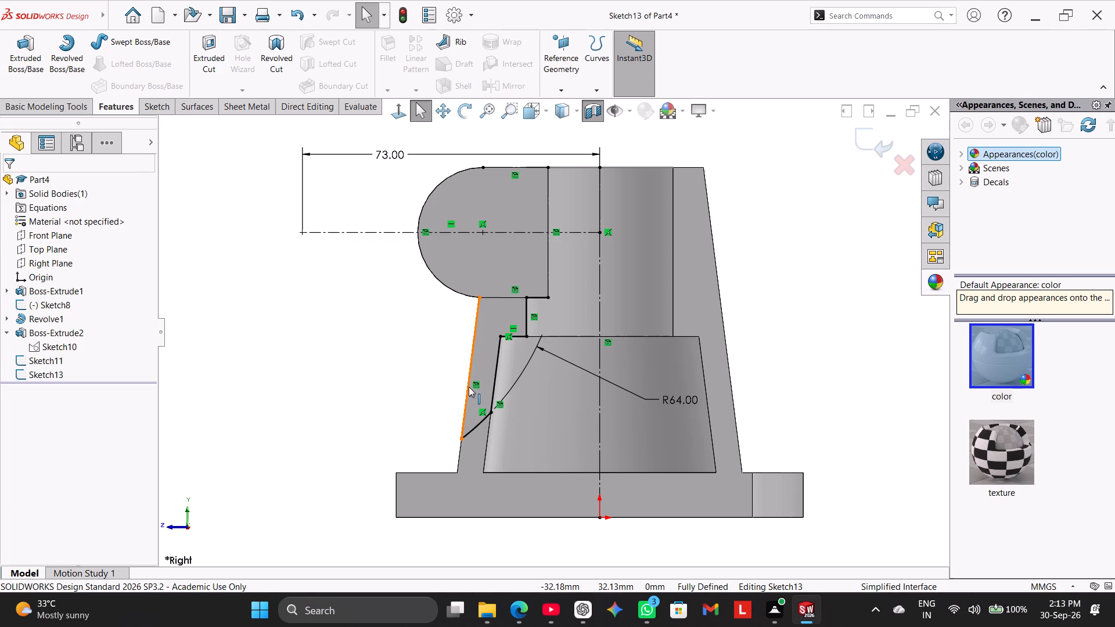
{"action": "right_click", "coordinate": [469, 387]}
{"action": "left_click", "coordinate": [507, 572]}
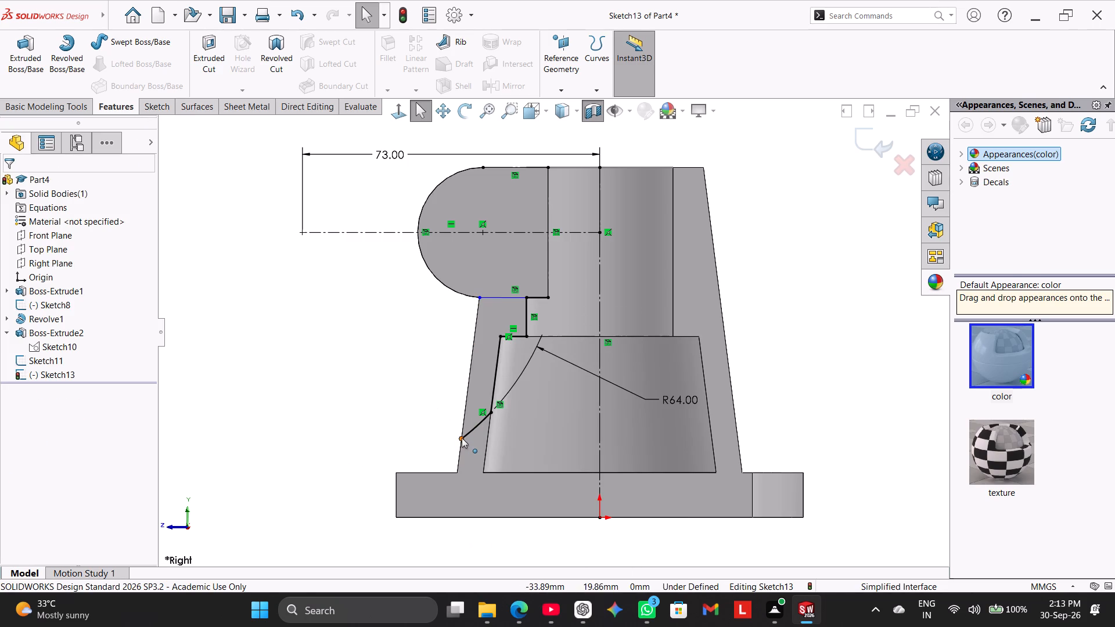
Extend the lower end of the R64 arc segment beyond the boss's outer wall, to about X -37.6, Y 16.7 mm.
{"action": "left_click_drag", "start_coordinate": [462, 438], "coordinate": [444, 446]}
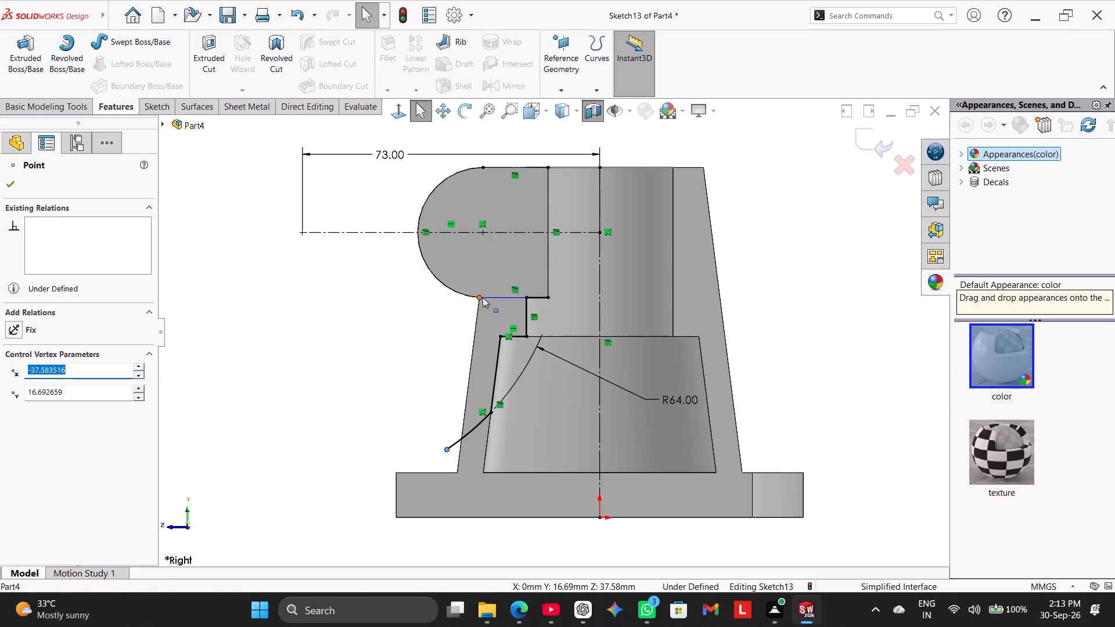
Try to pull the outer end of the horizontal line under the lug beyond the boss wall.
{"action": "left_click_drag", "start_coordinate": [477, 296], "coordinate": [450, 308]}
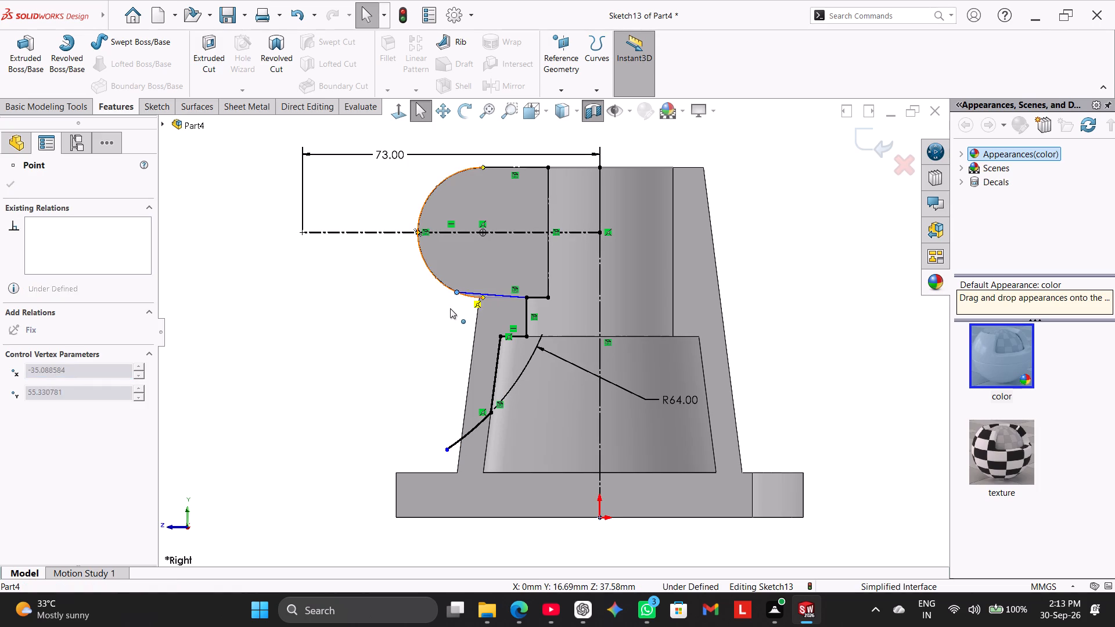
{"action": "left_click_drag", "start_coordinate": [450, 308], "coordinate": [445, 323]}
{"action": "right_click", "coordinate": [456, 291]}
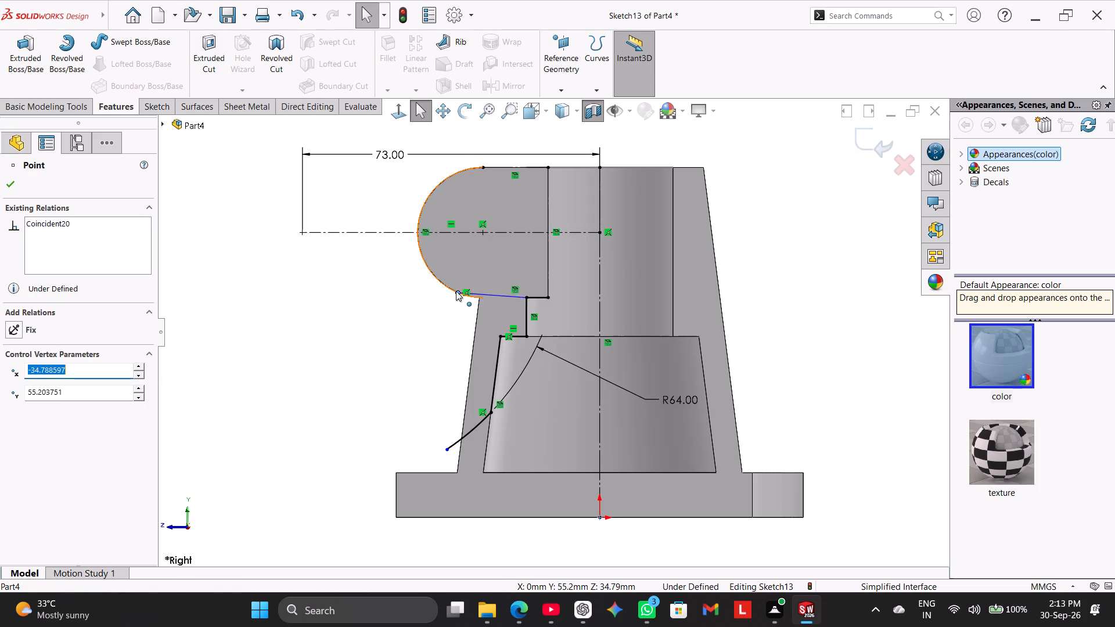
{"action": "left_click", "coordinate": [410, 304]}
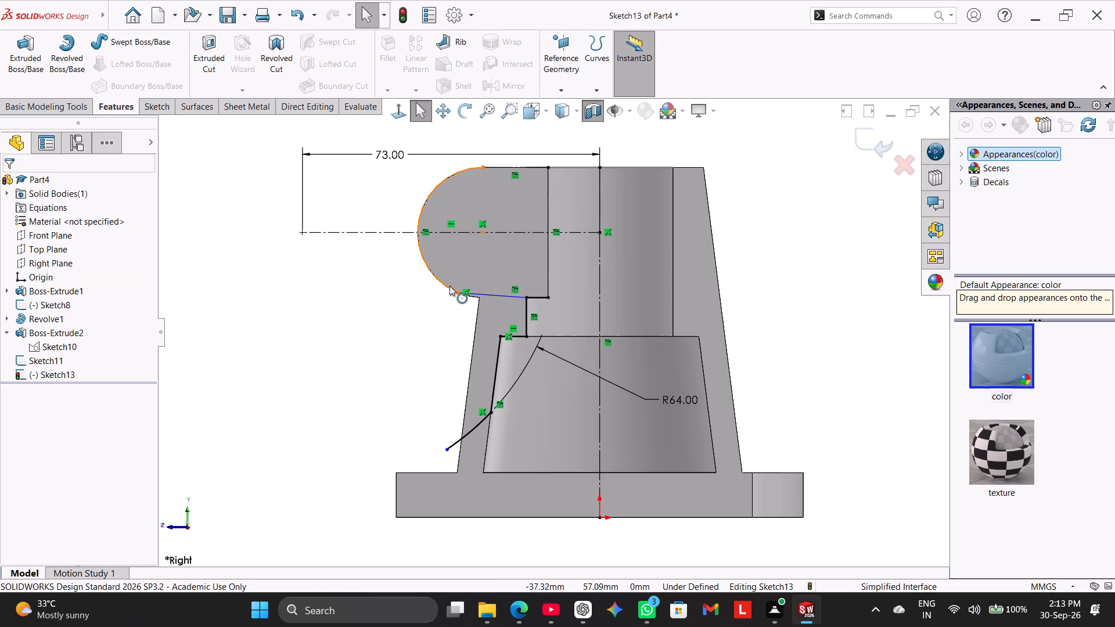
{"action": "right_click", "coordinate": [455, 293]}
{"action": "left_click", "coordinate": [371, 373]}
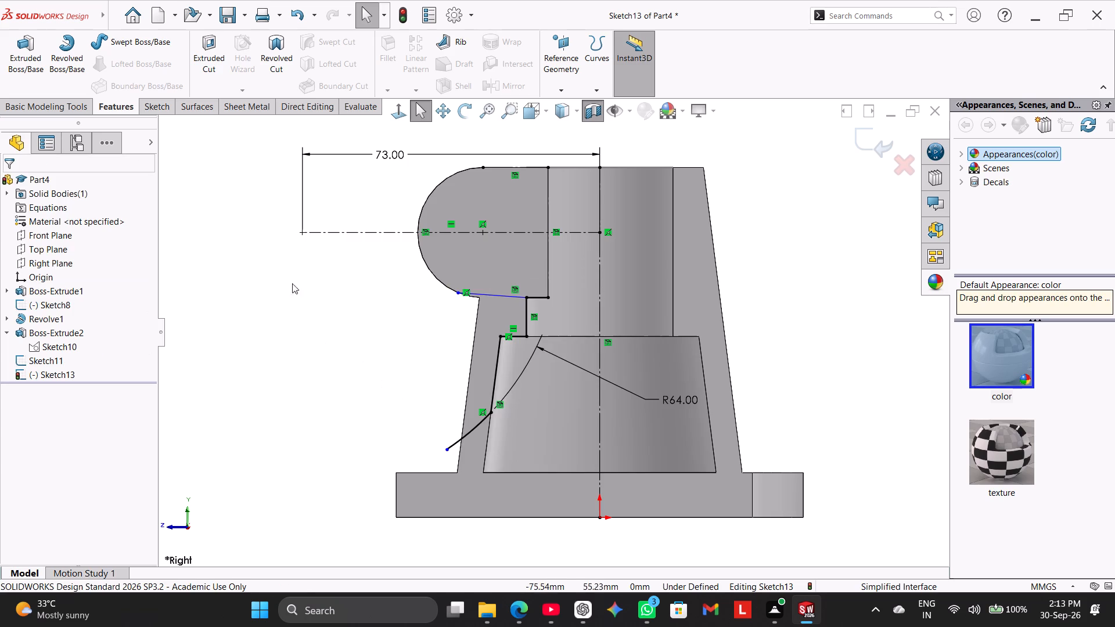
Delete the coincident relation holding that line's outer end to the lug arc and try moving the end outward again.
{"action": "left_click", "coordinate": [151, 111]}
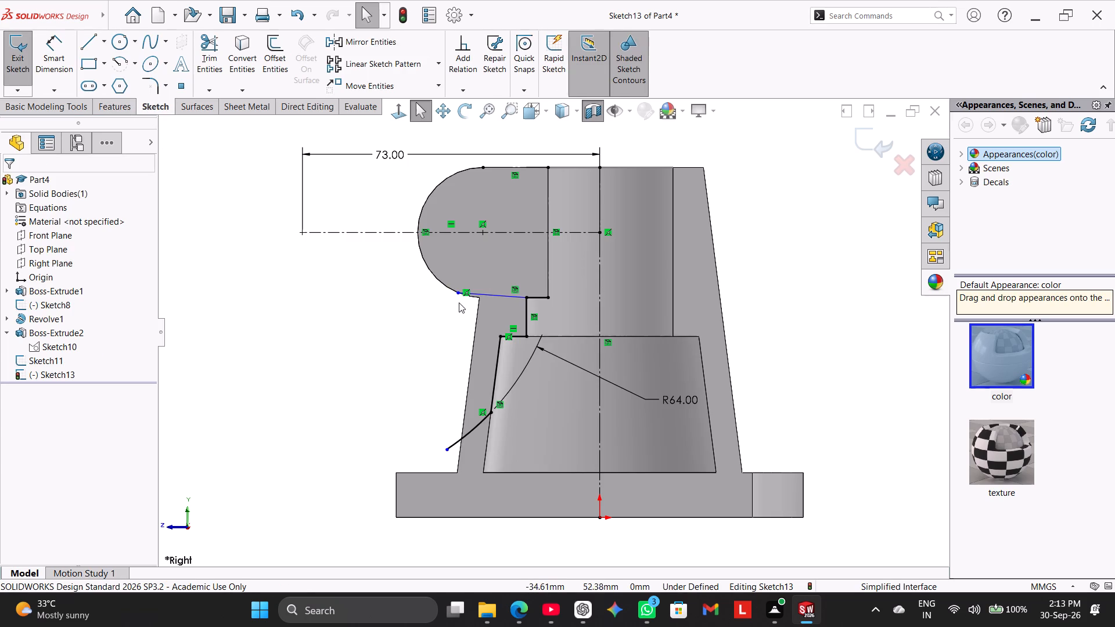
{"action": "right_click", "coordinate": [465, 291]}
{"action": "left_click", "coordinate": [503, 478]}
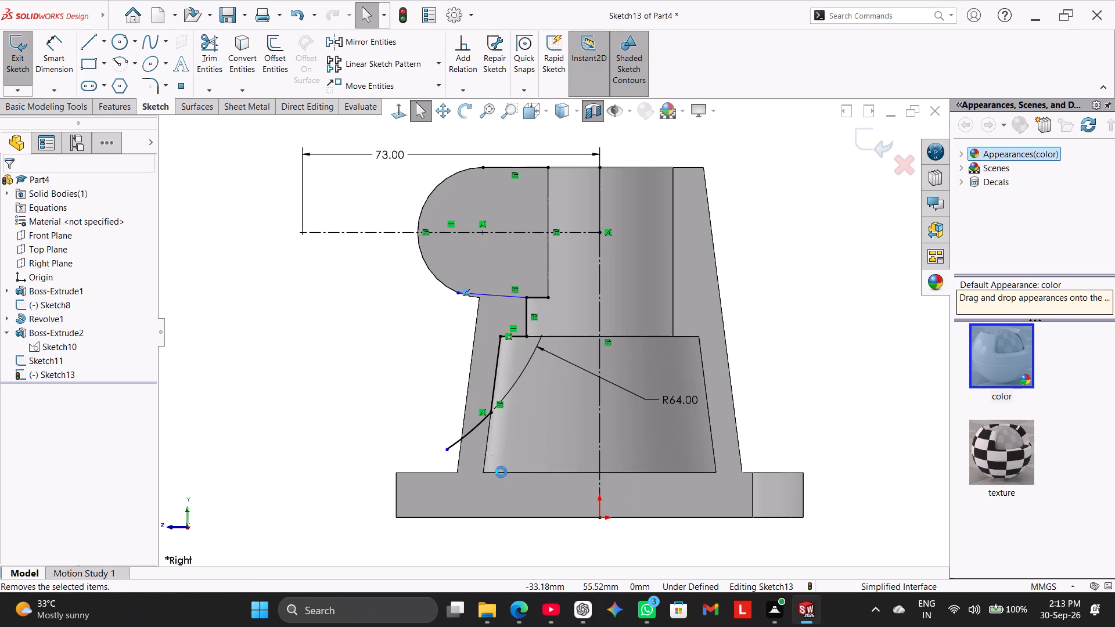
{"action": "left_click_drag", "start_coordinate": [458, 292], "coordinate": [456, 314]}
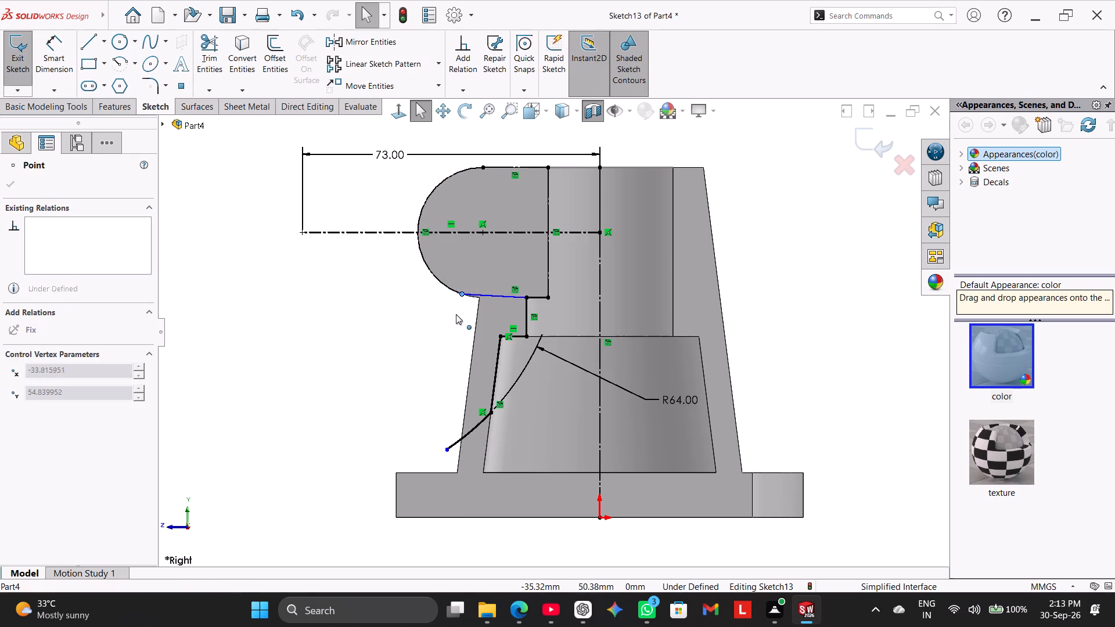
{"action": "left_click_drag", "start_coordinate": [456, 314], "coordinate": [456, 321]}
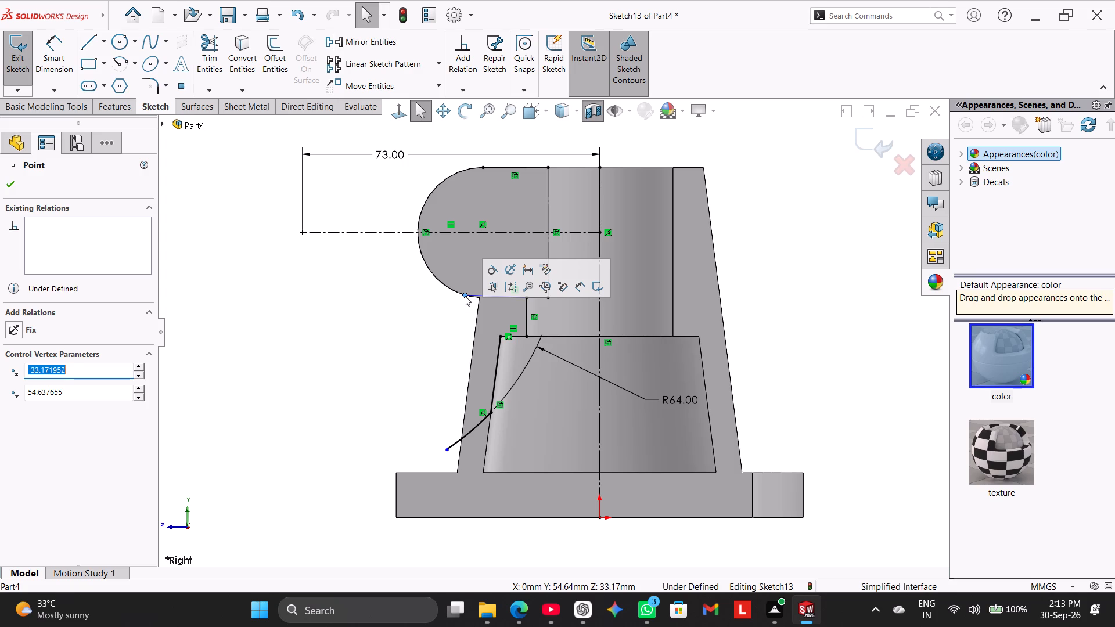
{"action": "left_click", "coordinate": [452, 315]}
Delete the slightly tilted line beneath the lug.
{"action": "right_click", "coordinate": [492, 293]}
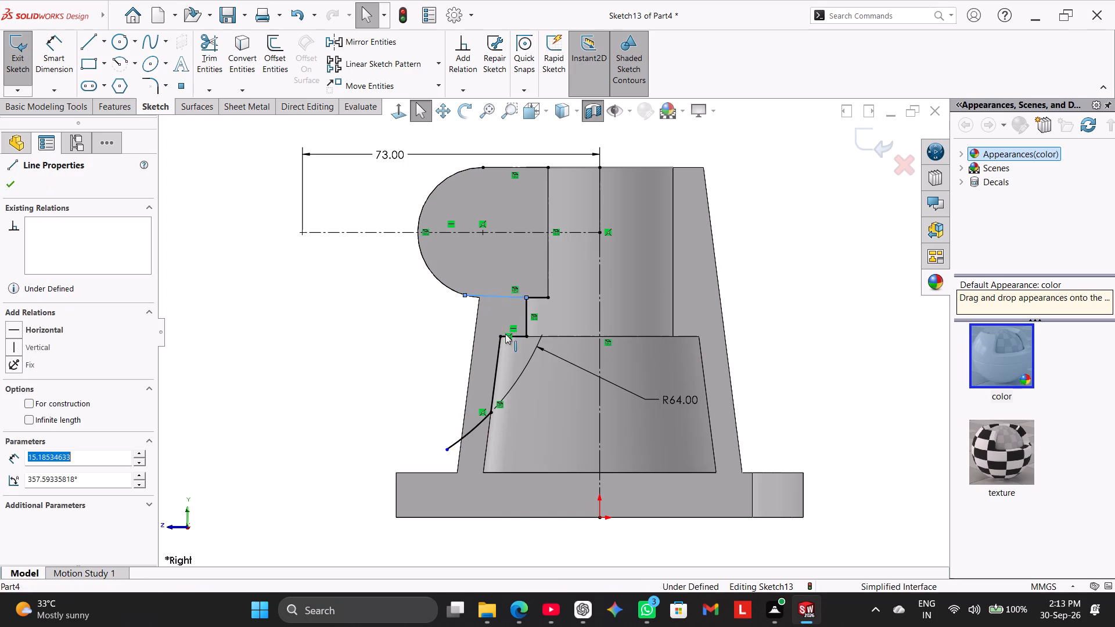
{"action": "left_click", "coordinate": [533, 509]}
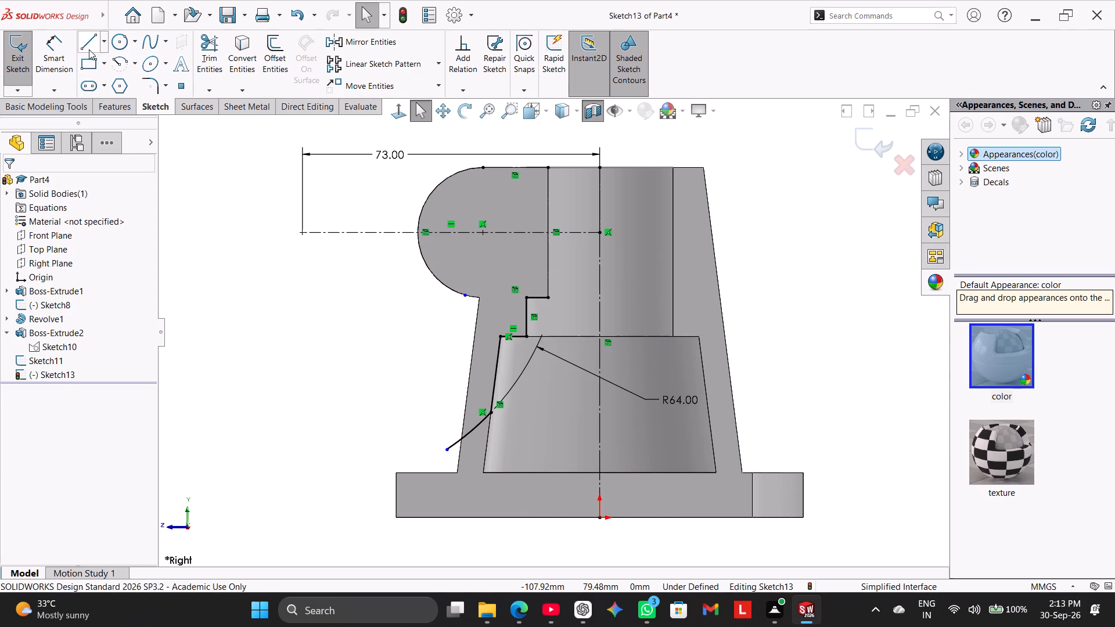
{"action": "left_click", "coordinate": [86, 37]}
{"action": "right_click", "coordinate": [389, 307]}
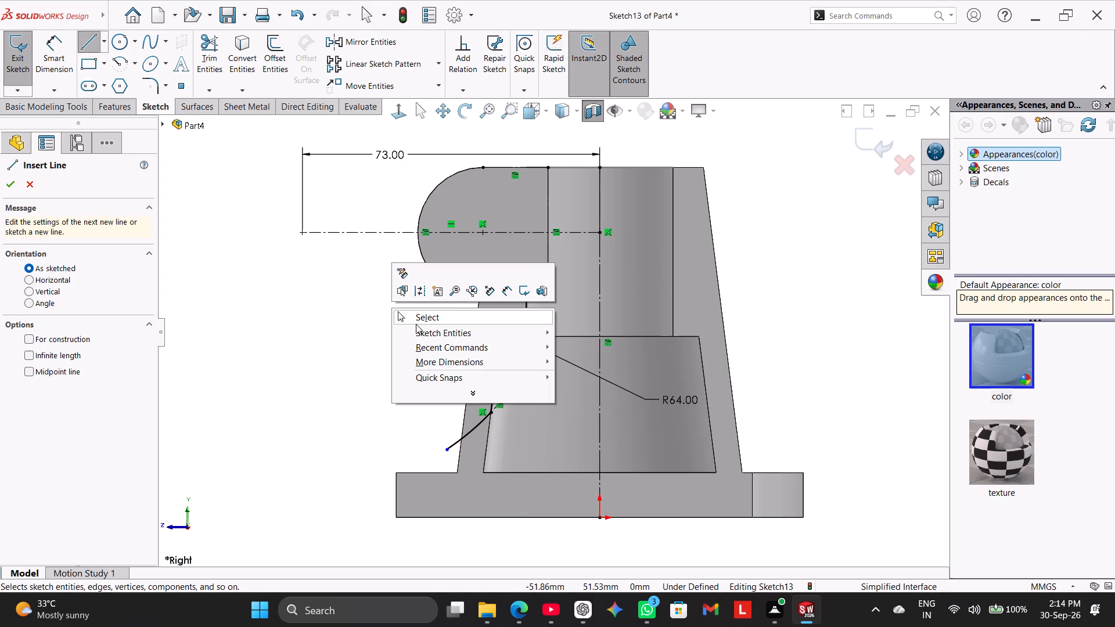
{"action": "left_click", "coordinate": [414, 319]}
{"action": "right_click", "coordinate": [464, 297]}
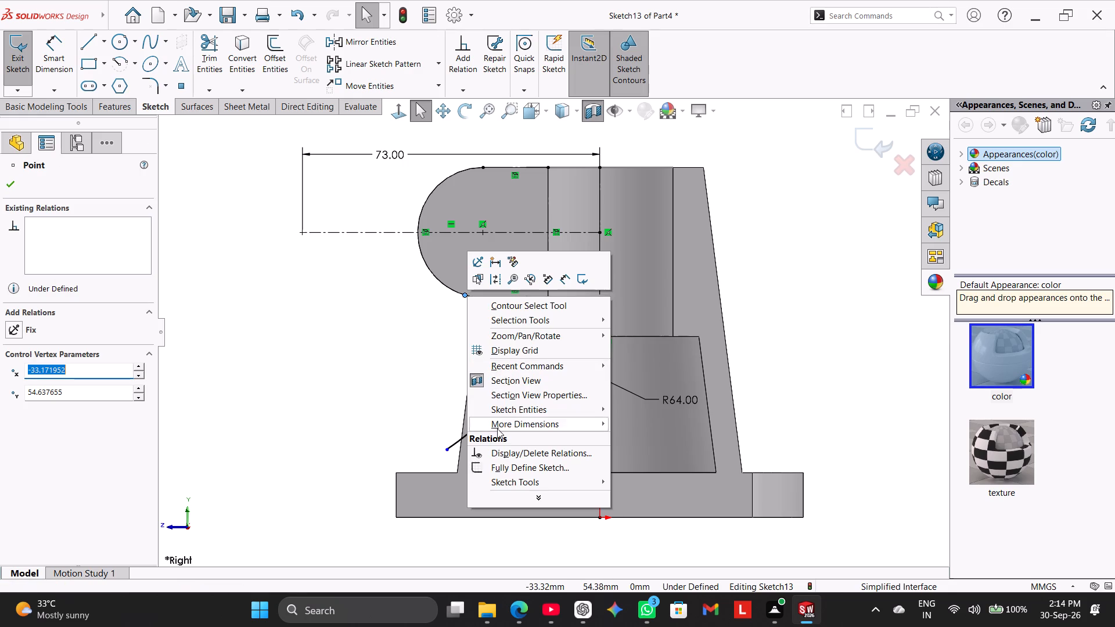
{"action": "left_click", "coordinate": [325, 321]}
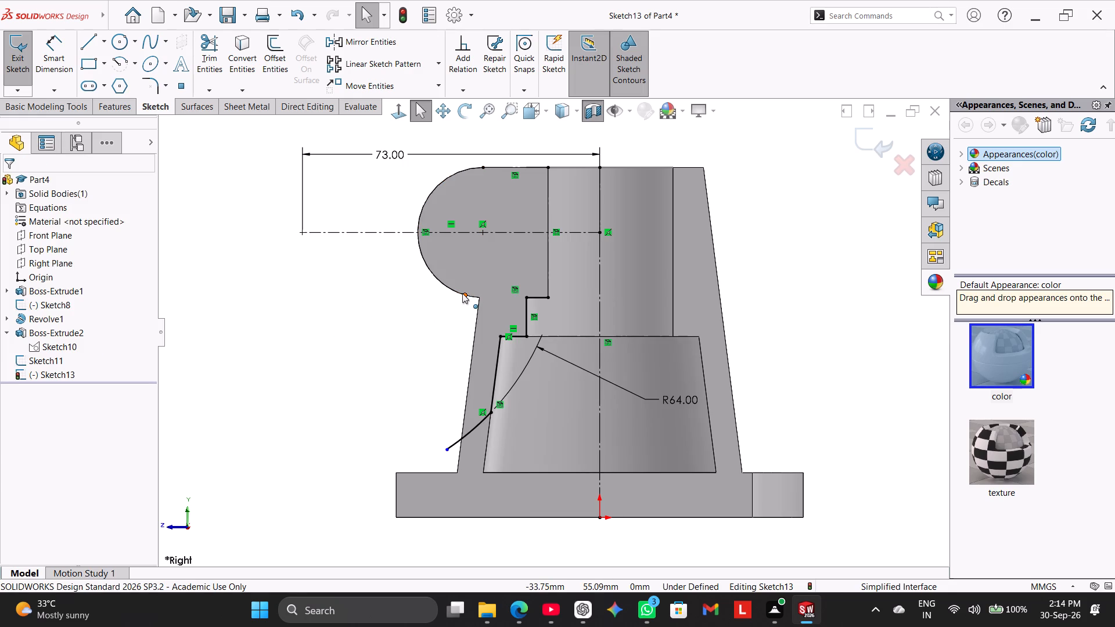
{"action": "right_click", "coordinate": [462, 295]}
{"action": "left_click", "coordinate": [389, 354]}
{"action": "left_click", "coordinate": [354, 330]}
Draw a horizontal line about 28 mm long from the top of the short vertical line outward past the boss wall.
{"action": "left_click", "coordinate": [85, 44]}
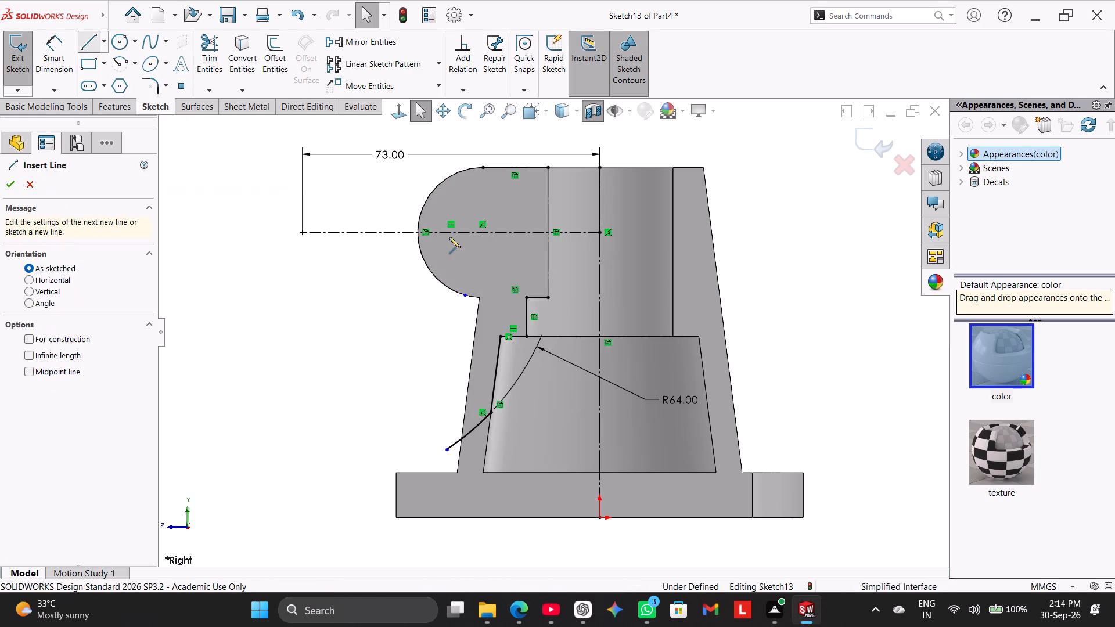
{"action": "left_click", "coordinate": [526, 298]}
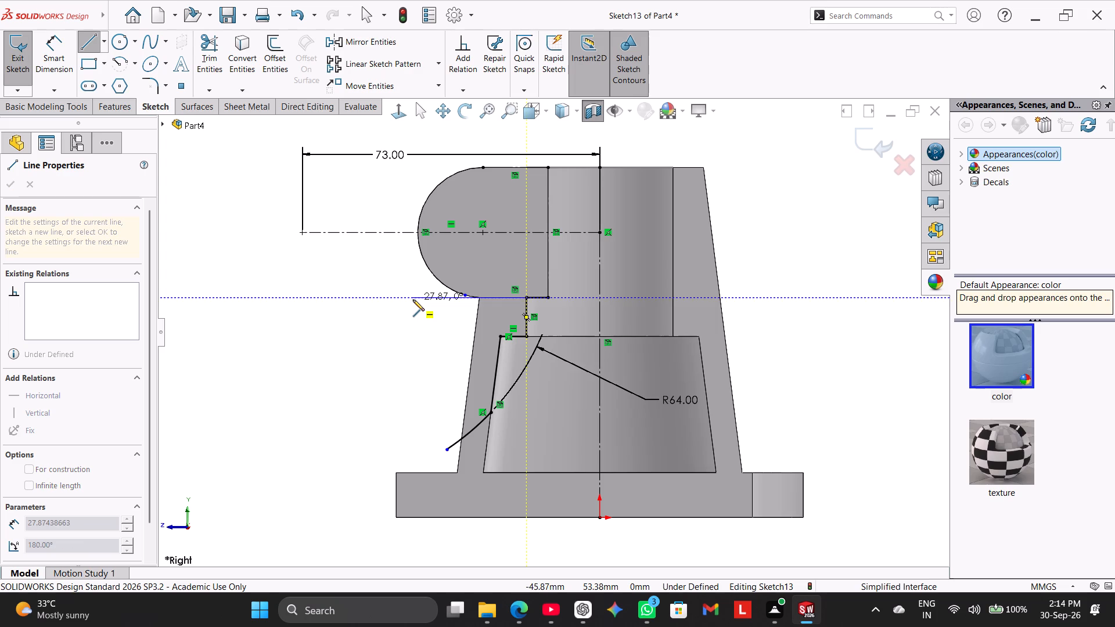
{"action": "left_click", "coordinate": [413, 300]}
{"action": "right_click", "coordinate": [336, 266]}
{"action": "left_click", "coordinate": [358, 277]}
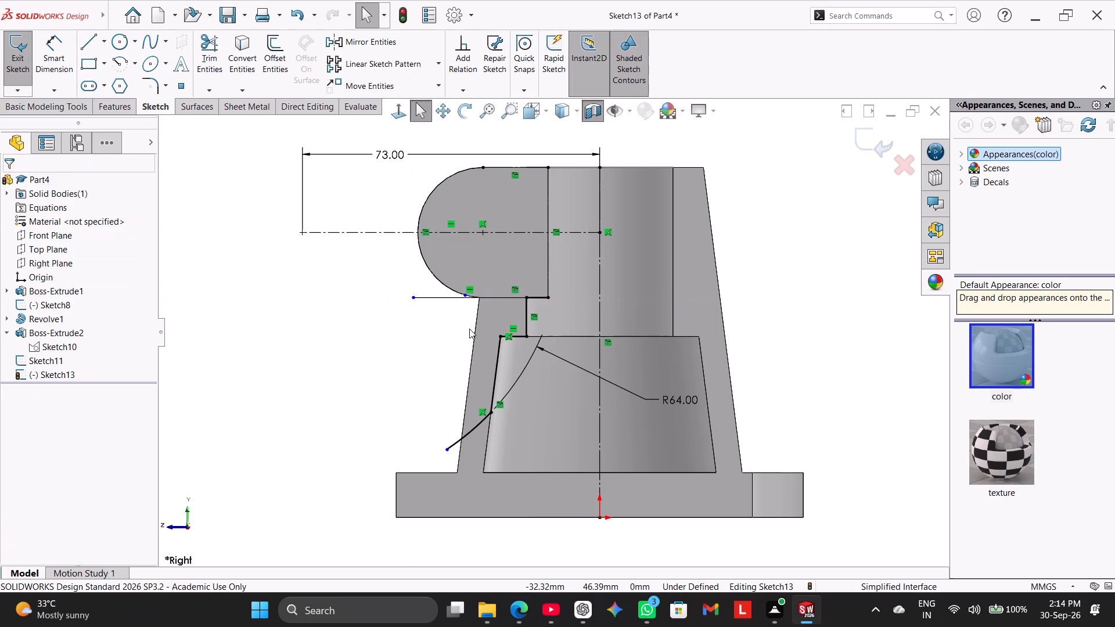
Delete the construction arc that follows the lug's rounded end.
{"action": "scroll", "coordinate": [468, 322], "scroll_direction": "down", "scroll_amount": 12}
{"action": "scroll", "coordinate": [569, 241], "scroll_direction": "down", "scroll_amount": 3}
{"action": "scroll", "coordinate": [570, 241], "scroll_direction": "up", "scroll_amount": 14}
{"action": "scroll", "coordinate": [580, 264], "scroll_direction": "down", "scroll_amount": 6}
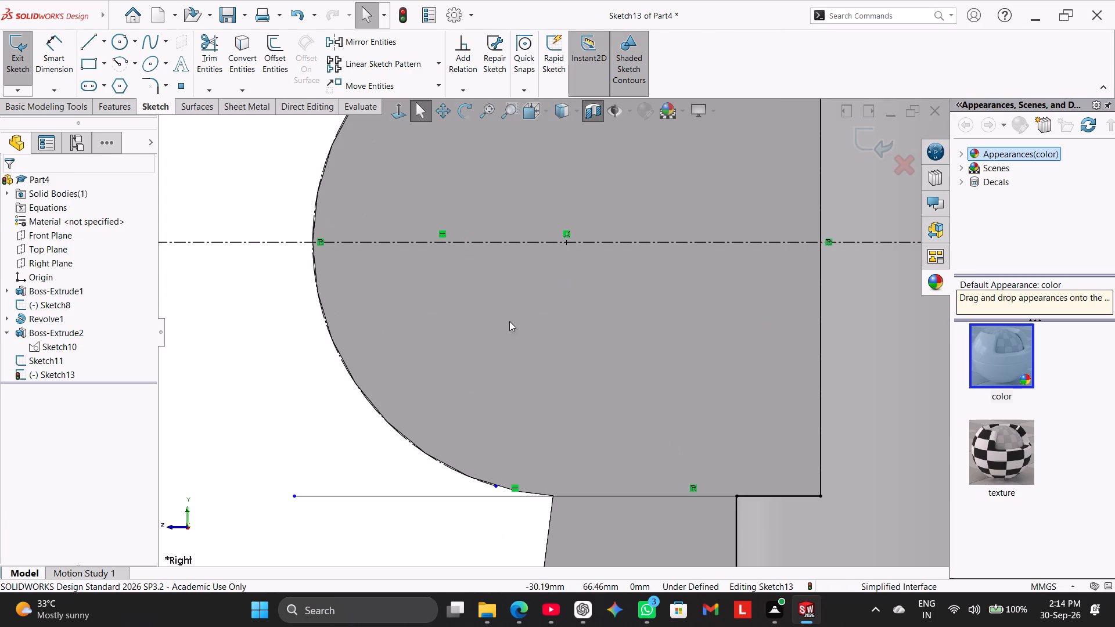
{"action": "right_click", "coordinate": [370, 405]}
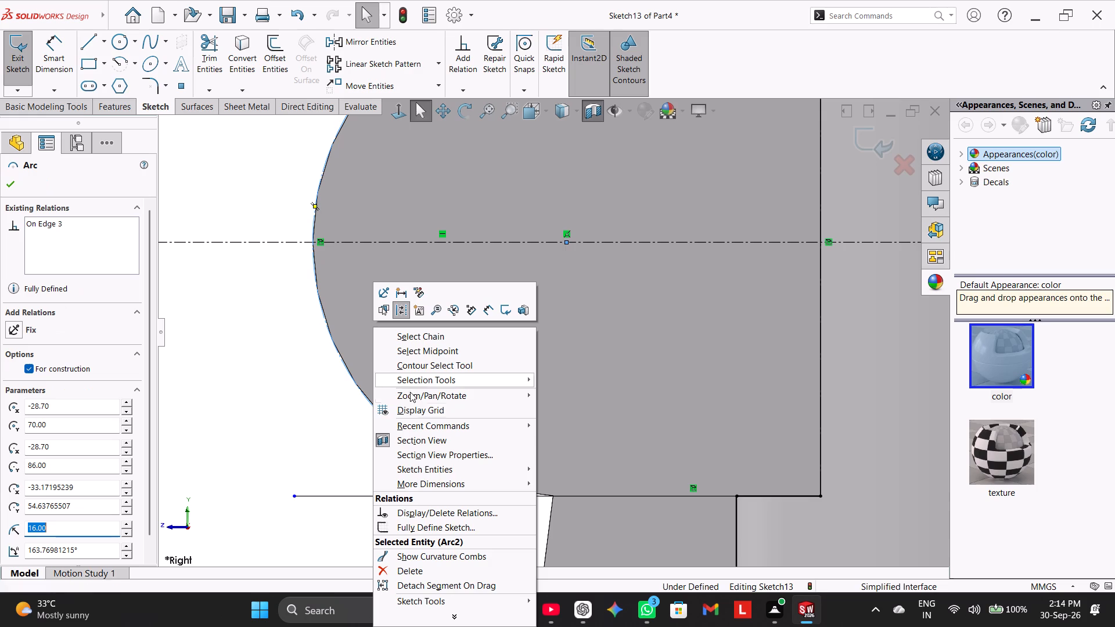
{"action": "left_click", "coordinate": [419, 572]}
{"action": "scroll", "coordinate": [348, 477], "scroll_direction": "up", "scroll_amount": 6}
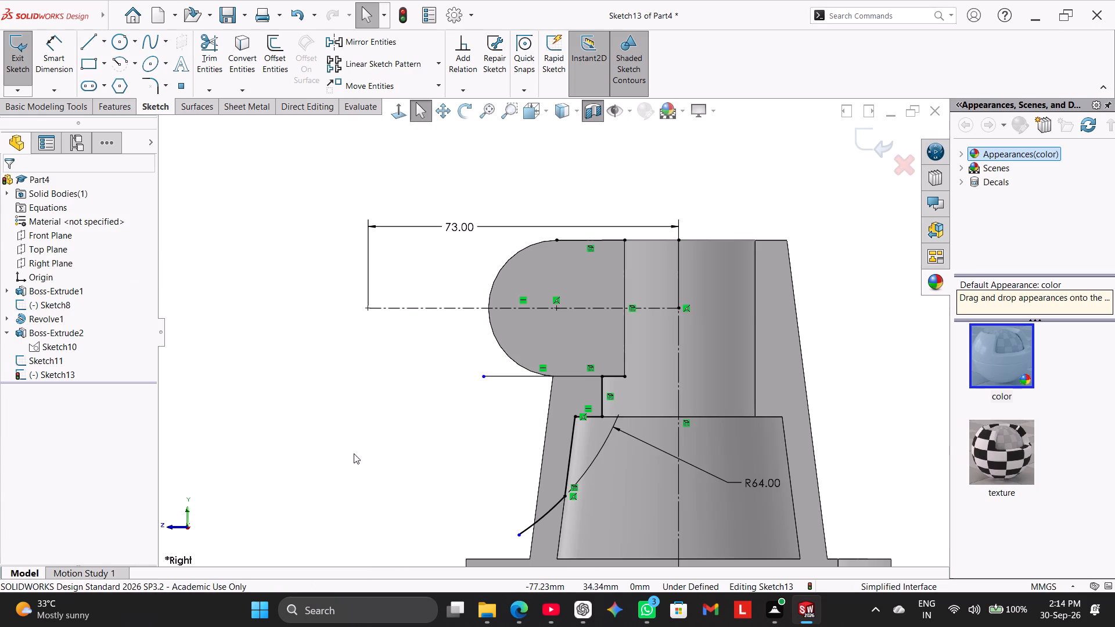
{"action": "left_click", "coordinate": [403, 411]}
Draw a line about 38 mm long from the horizontal line's outer end to the R64 arc segment's lower end, closing the profile.
{"action": "scroll", "coordinate": [517, 436], "scroll_direction": "down", "scroll_amount": 1}
{"action": "scroll", "coordinate": [517, 436], "scroll_direction": "up", "scroll_amount": 1}
{"action": "scroll", "coordinate": [517, 436], "scroll_direction": "down", "scroll_amount": 1}
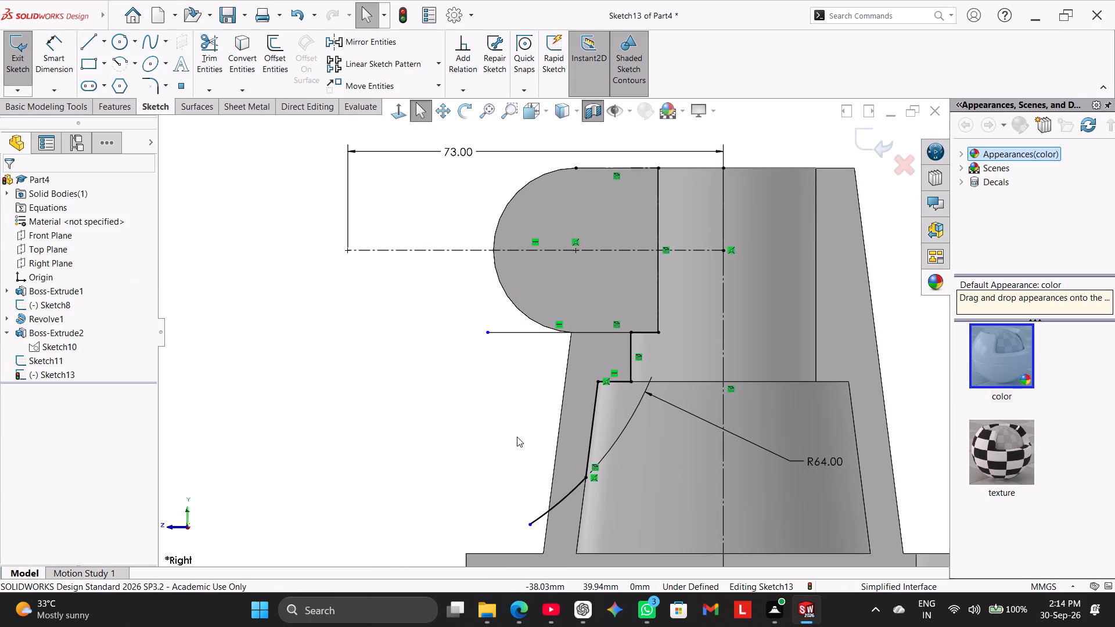
{"action": "scroll", "coordinate": [513, 438], "scroll_direction": "up", "scroll_amount": 2}
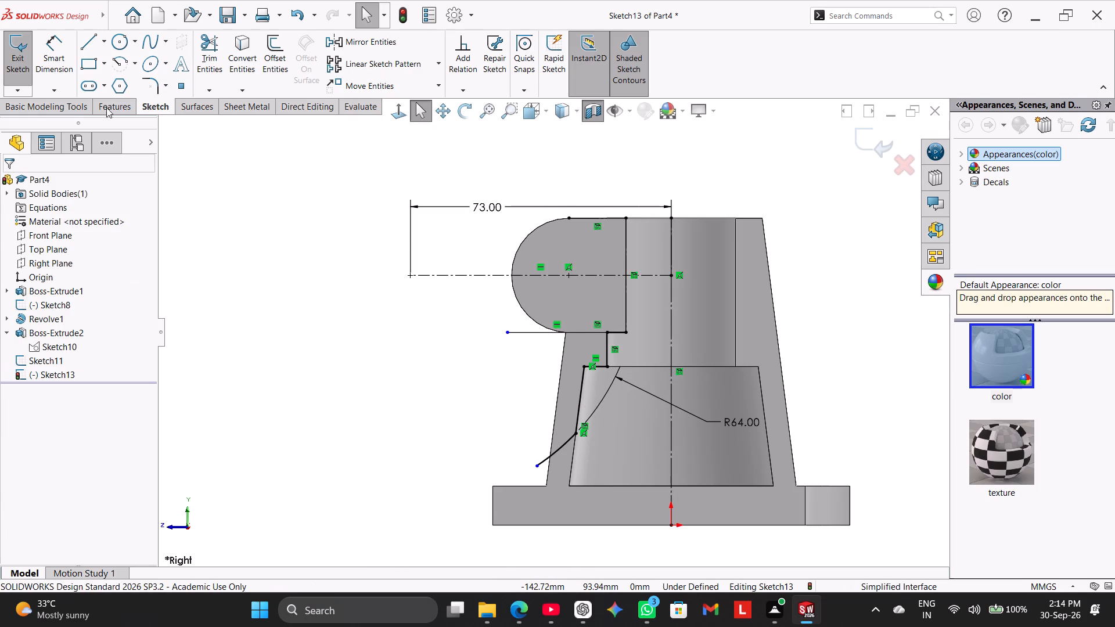
{"action": "left_click", "coordinate": [92, 41]}
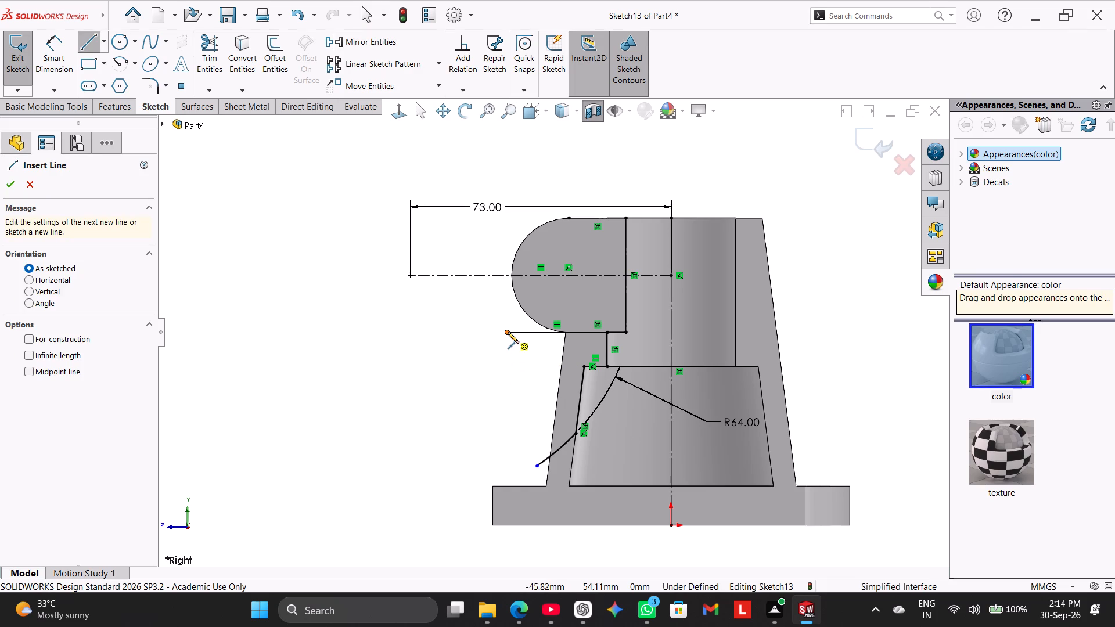
{"action": "left_click", "coordinate": [508, 332]}
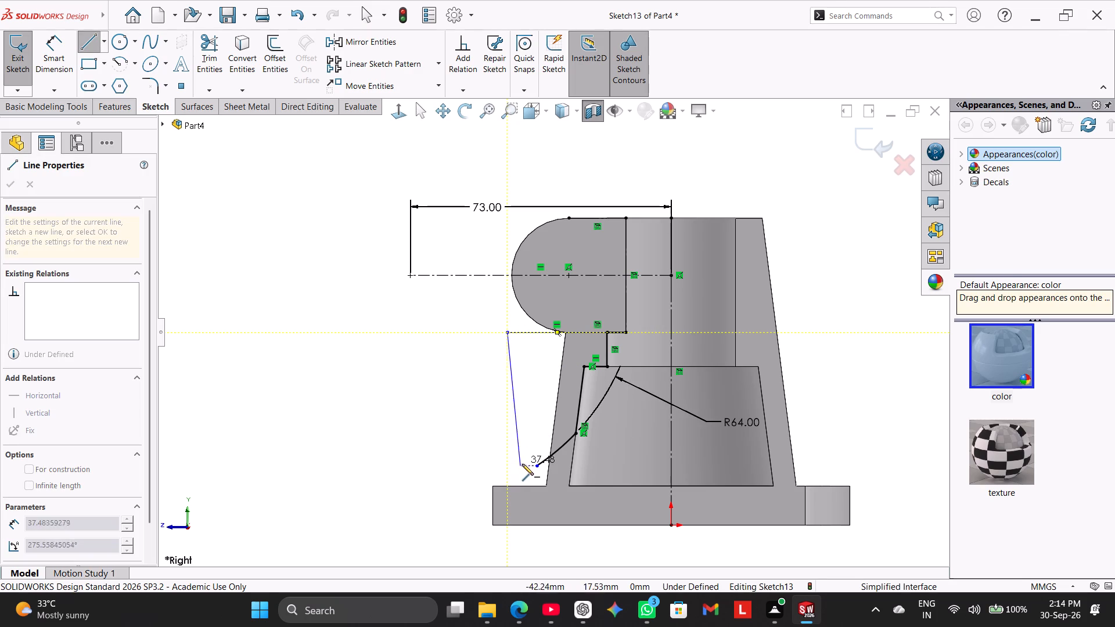
{"action": "left_click", "coordinate": [538, 468]}
{"action": "right_click", "coordinate": [351, 379]}
{"action": "left_click", "coordinate": [391, 388]}
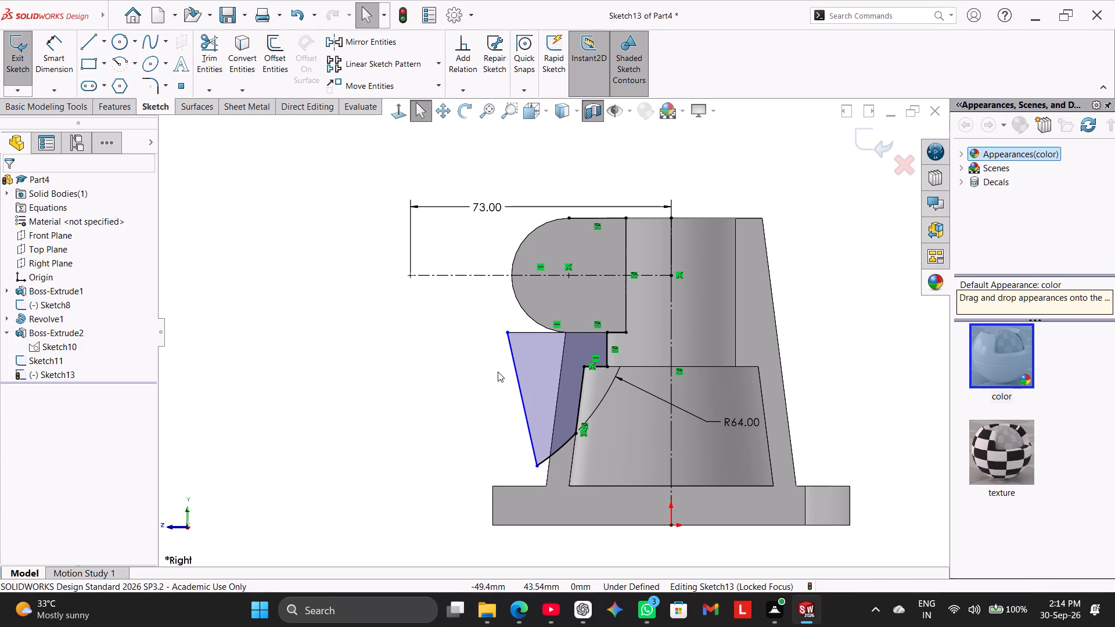
Apply a vertical relation to the outer closing line of the profile.
{"action": "right_click", "coordinate": [517, 381]}
{"action": "left_click", "coordinate": [547, 308]}
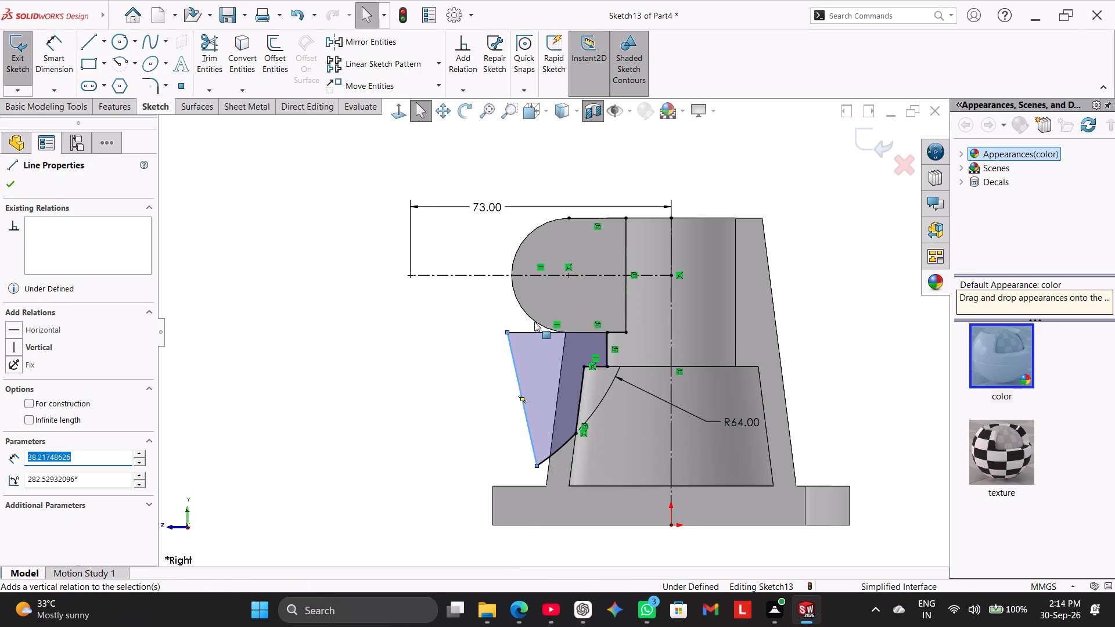
{"action": "left_click", "coordinate": [382, 372]}
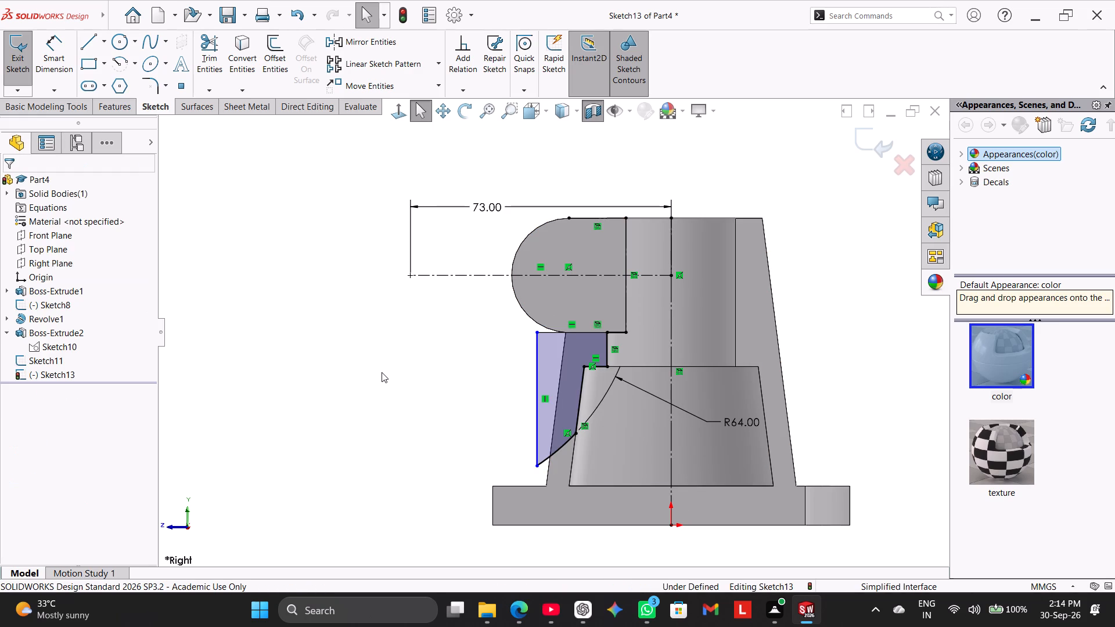
Run Fully Define Sketch on the profile's outer vertical line with calculated relations and dimensions.
{"action": "left_click", "coordinate": [461, 88]}
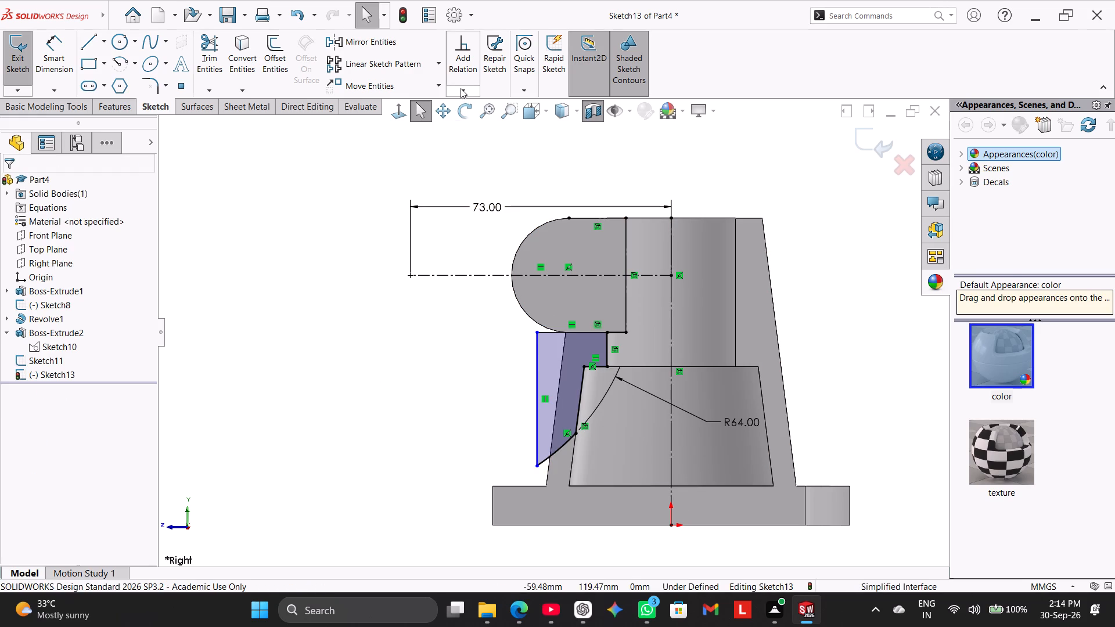
{"action": "left_click", "coordinate": [487, 129]}
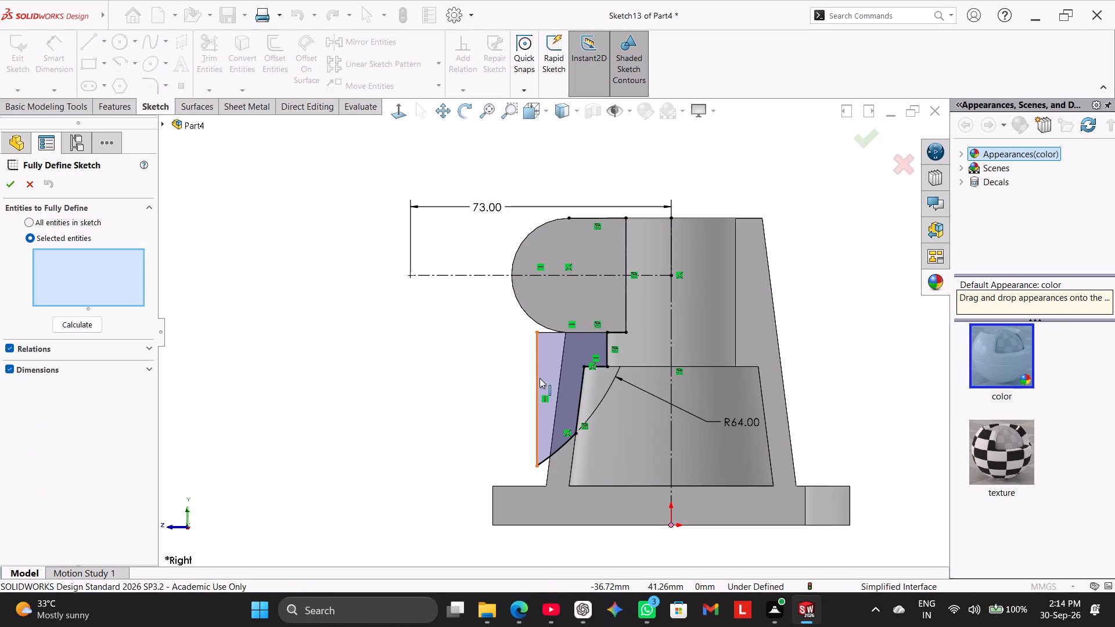
{"action": "left_click", "coordinate": [539, 378]}
{"action": "left_click", "coordinate": [78, 326]}
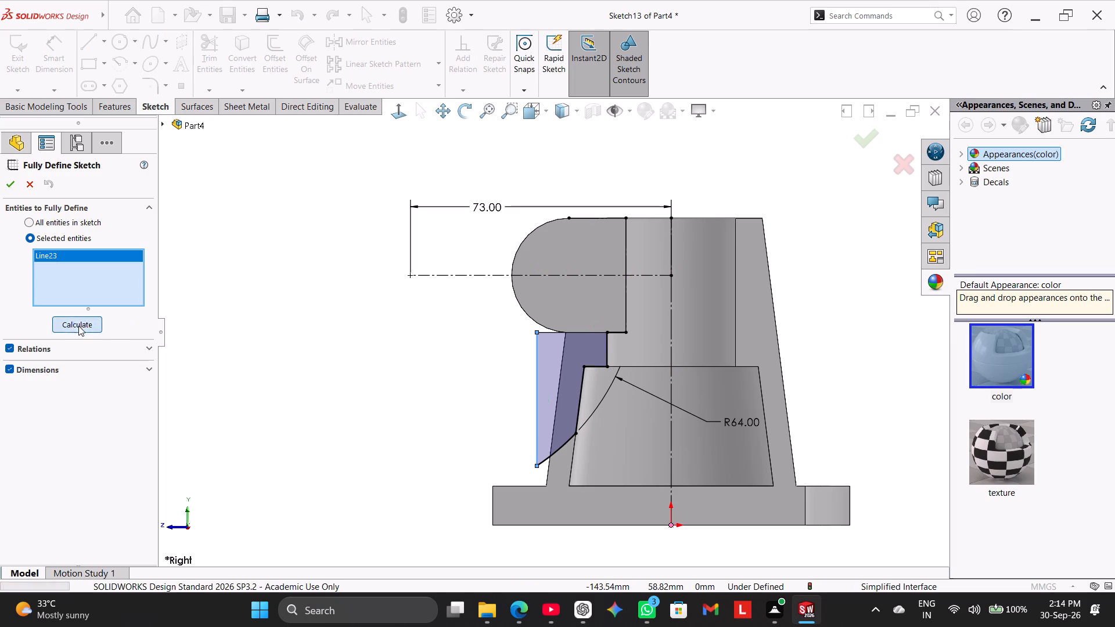
{"action": "left_click", "coordinate": [254, 317]}
{"action": "left_click", "coordinate": [9, 182]}
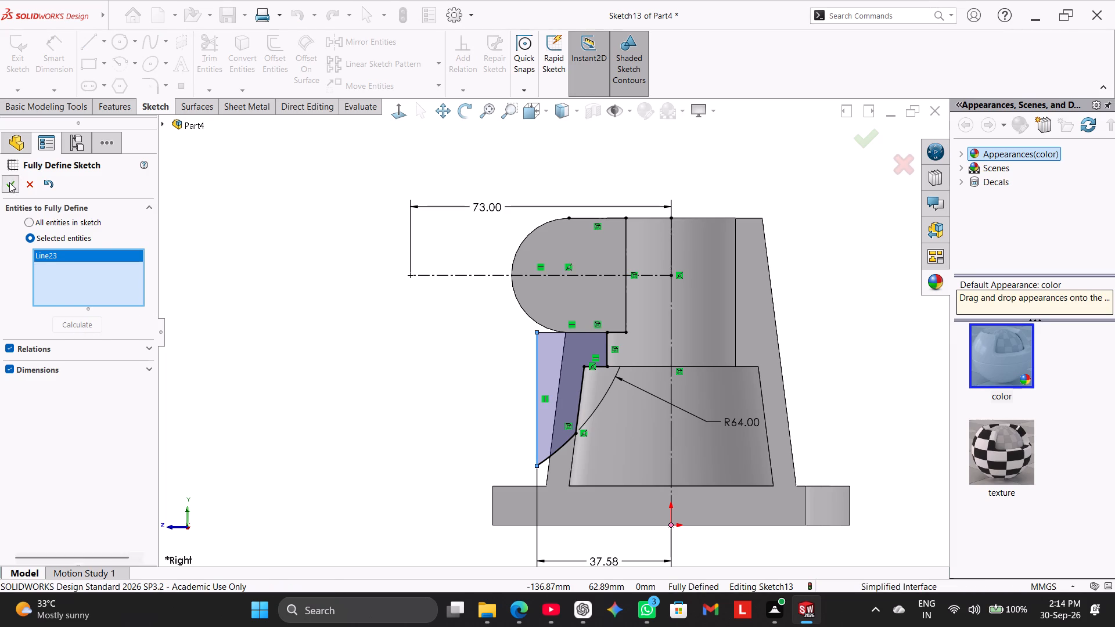
{"action": "left_click", "coordinate": [243, 284]}
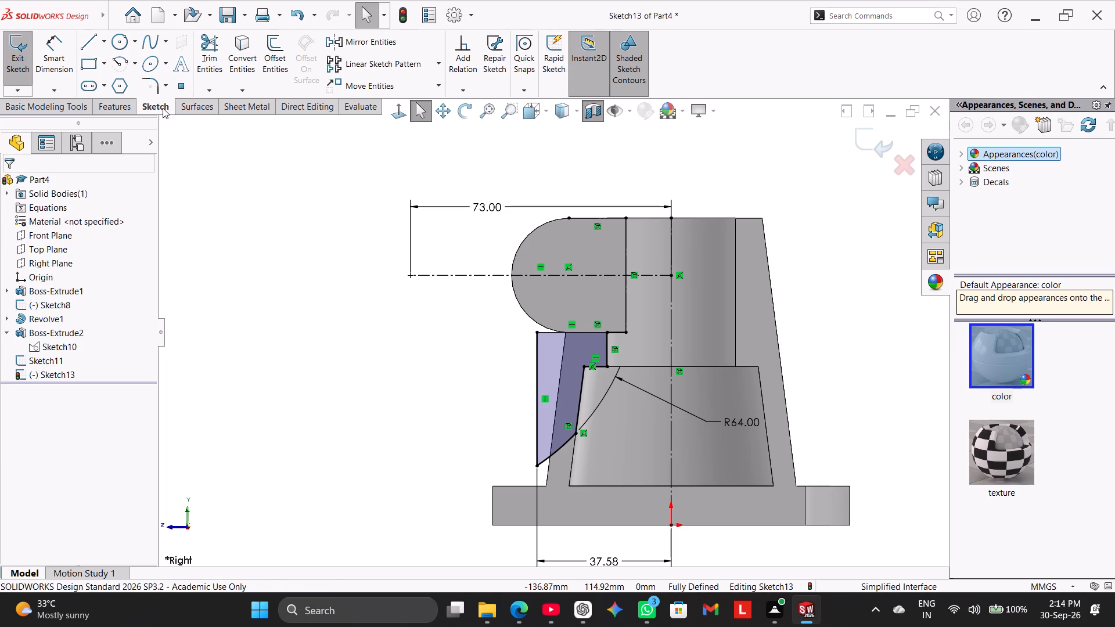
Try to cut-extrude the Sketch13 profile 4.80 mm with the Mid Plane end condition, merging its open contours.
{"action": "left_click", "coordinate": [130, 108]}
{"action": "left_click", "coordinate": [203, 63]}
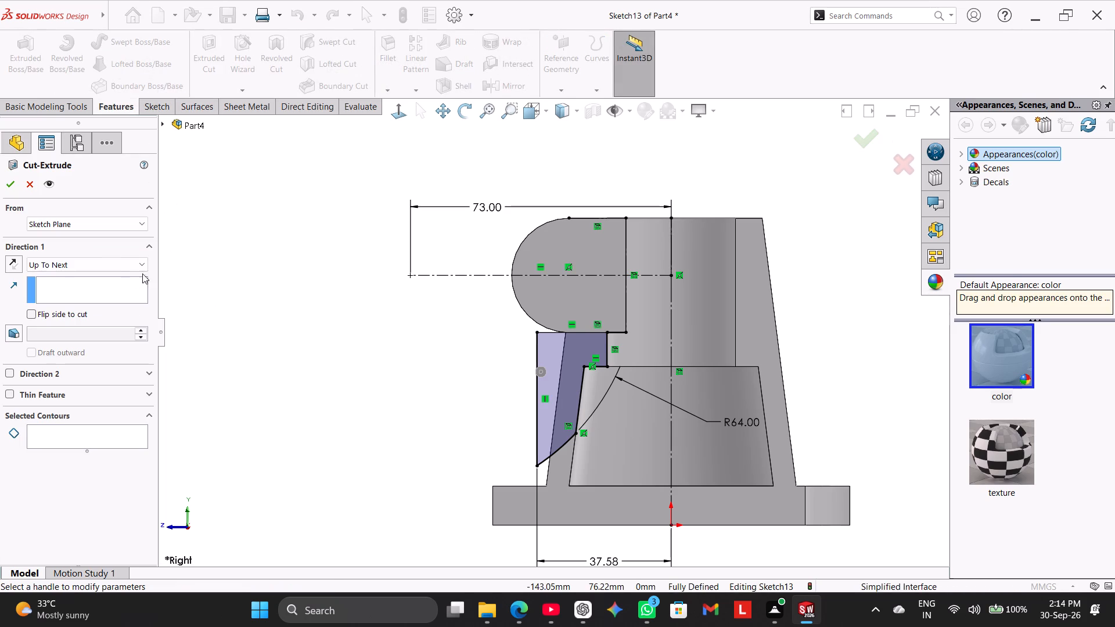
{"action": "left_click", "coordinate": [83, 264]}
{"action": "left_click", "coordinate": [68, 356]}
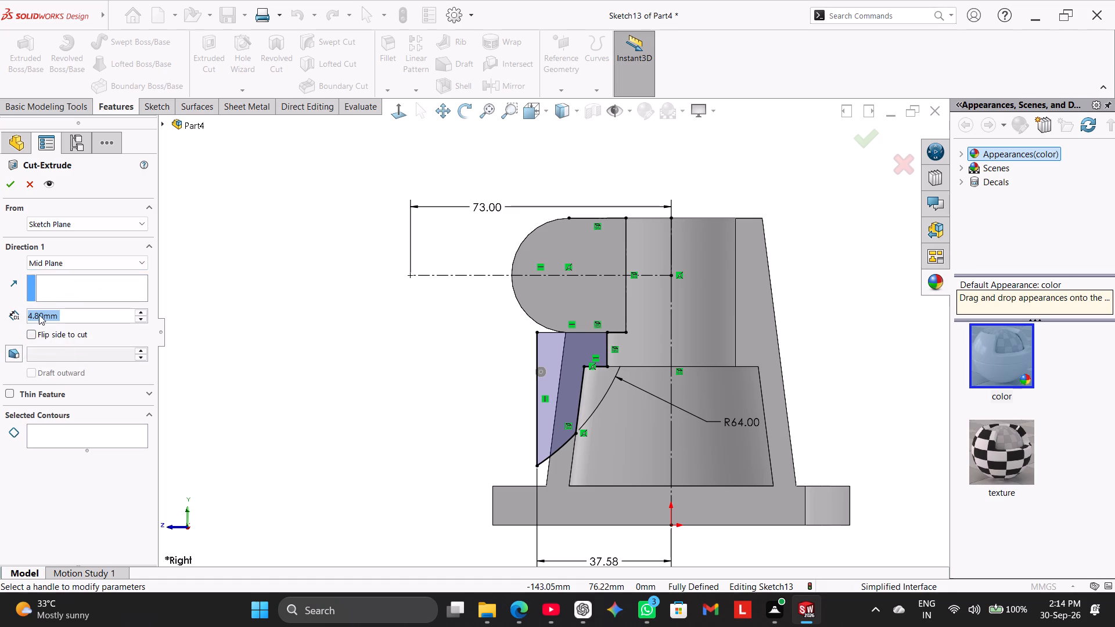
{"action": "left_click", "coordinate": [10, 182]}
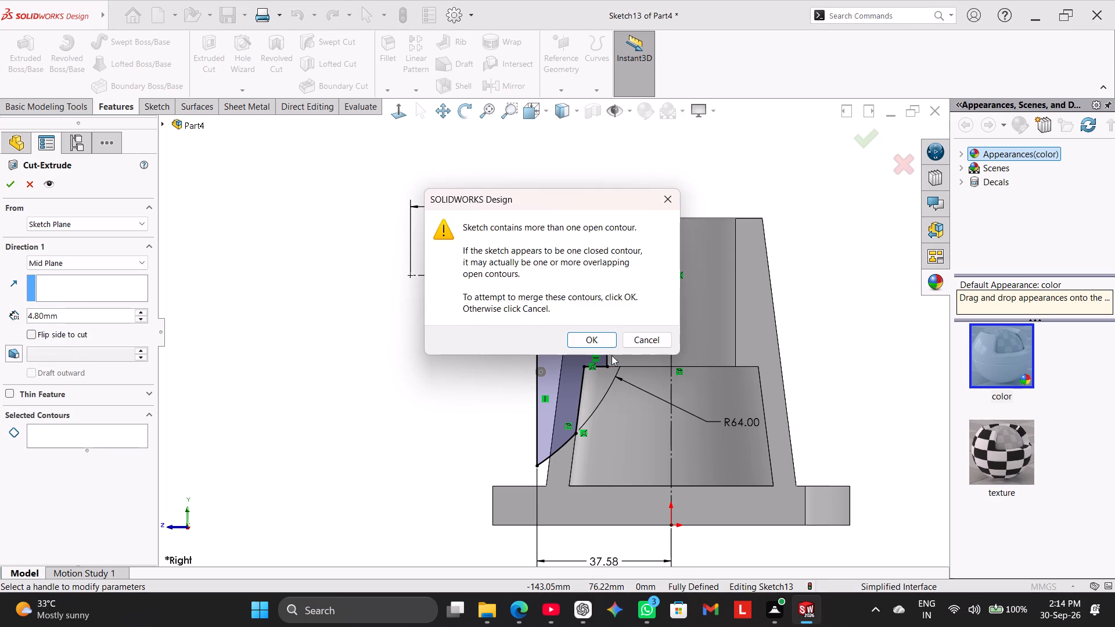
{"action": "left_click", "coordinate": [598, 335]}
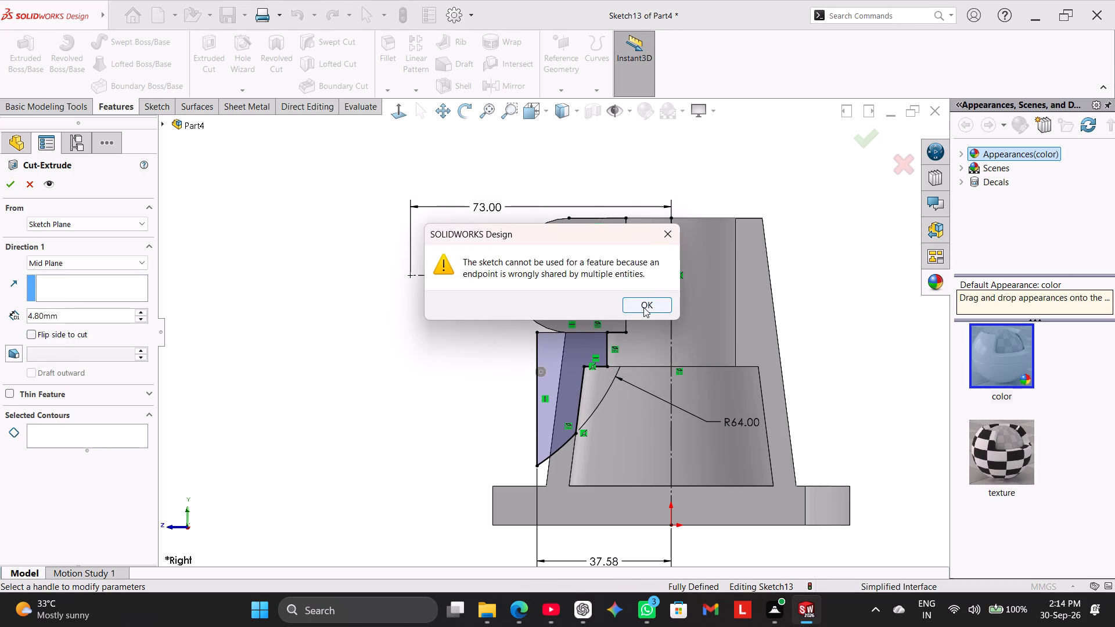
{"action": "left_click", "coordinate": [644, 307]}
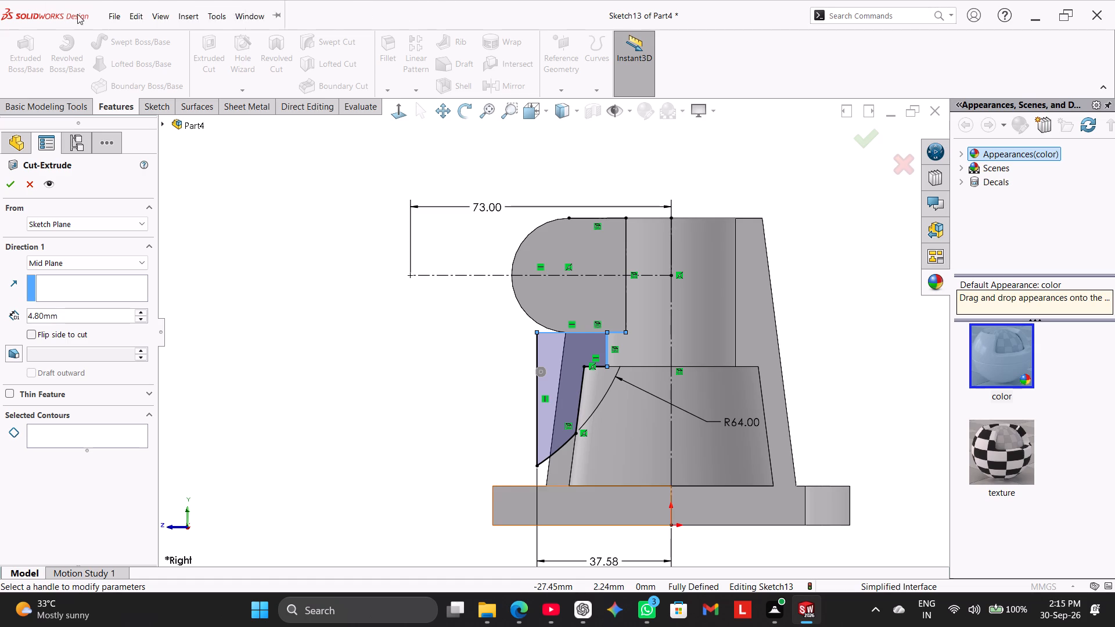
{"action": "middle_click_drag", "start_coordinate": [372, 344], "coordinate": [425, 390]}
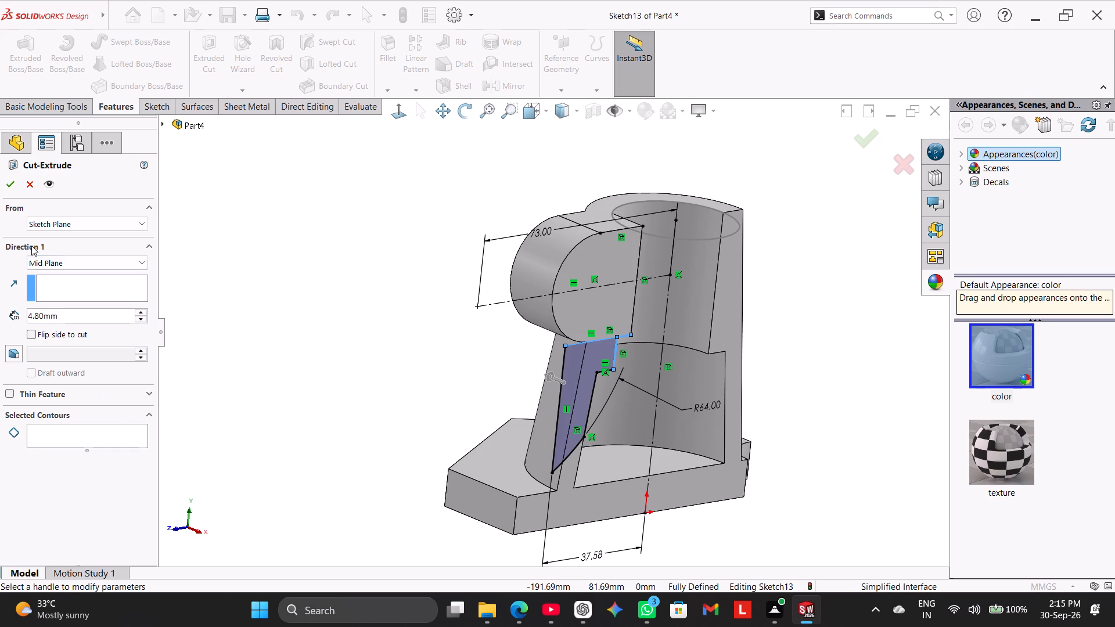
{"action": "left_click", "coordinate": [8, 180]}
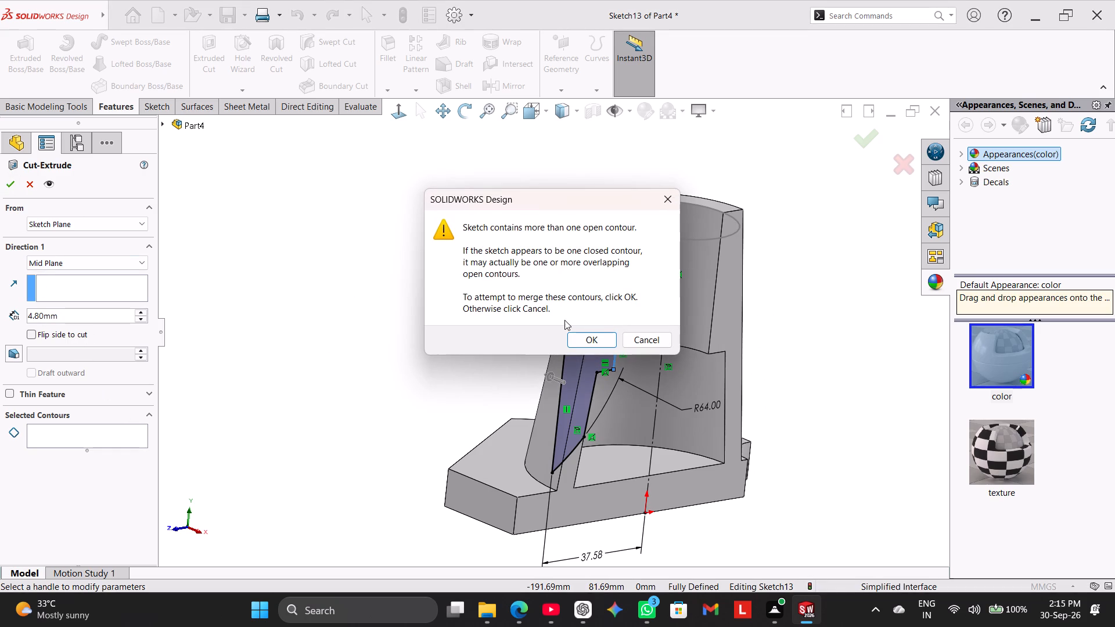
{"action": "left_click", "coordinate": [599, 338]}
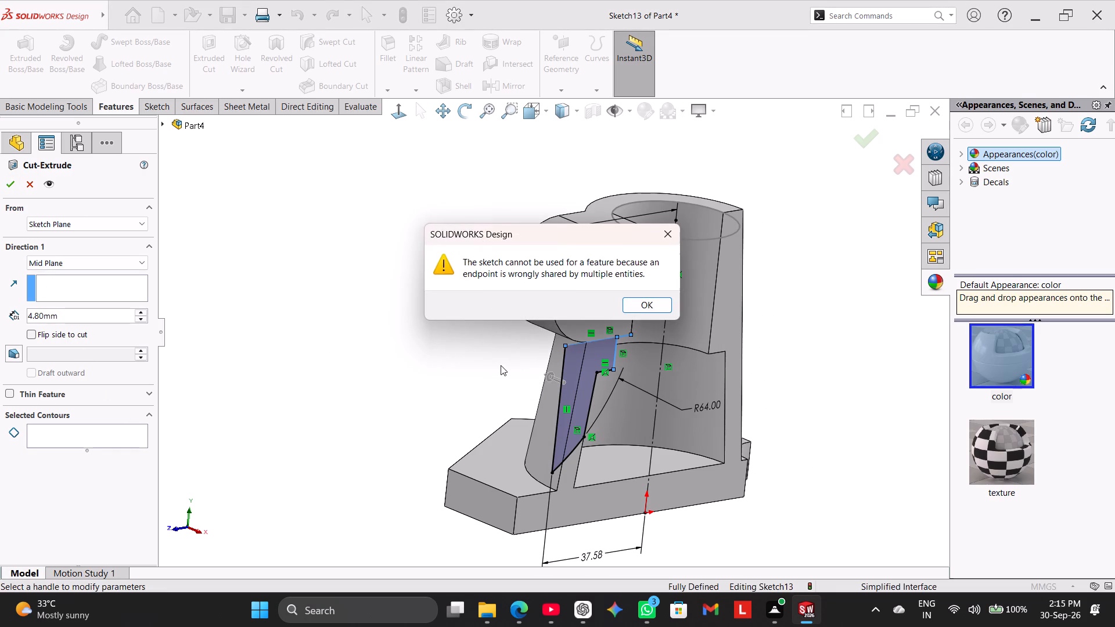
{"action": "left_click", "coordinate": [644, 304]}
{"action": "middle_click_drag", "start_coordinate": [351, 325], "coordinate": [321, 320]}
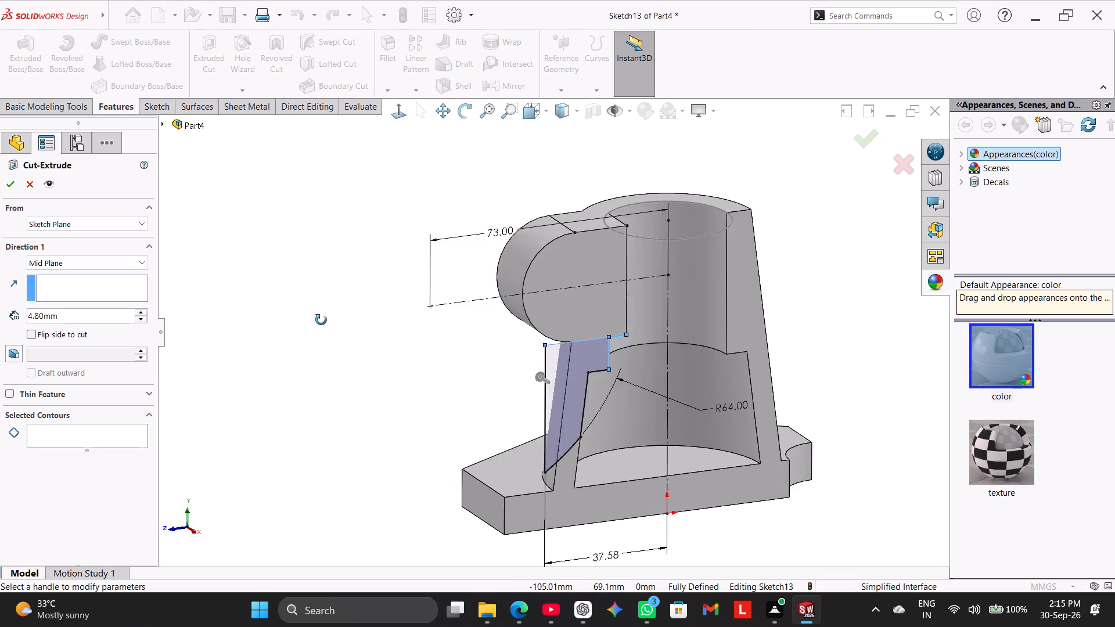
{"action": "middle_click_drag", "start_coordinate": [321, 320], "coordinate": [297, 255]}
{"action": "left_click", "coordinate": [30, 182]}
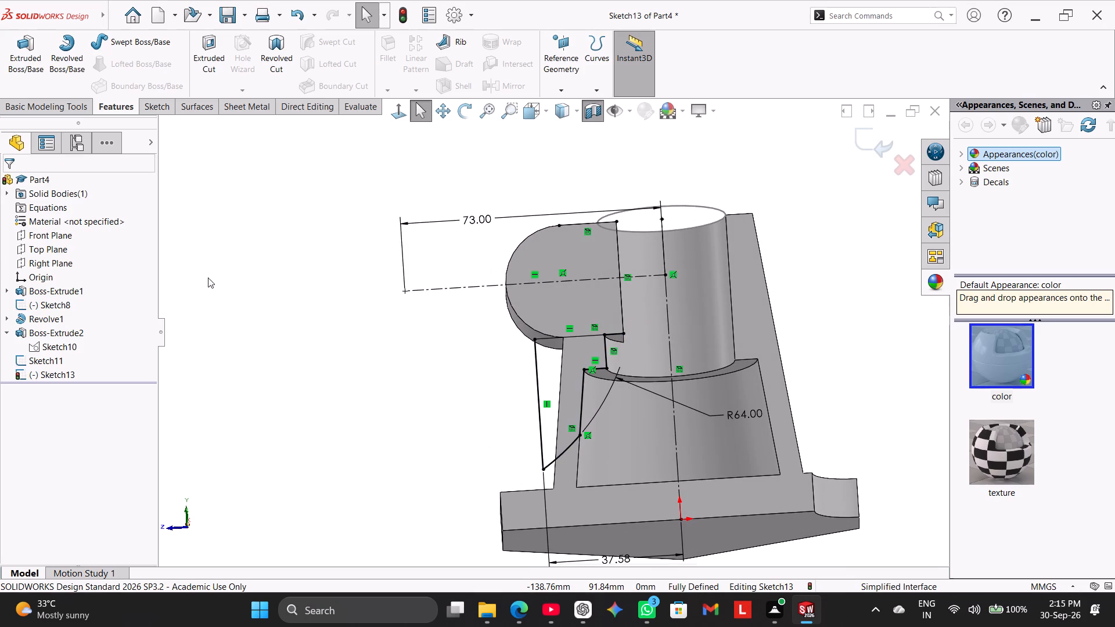
Delete the horizontal line joining the outer vertical line's top to the top of the short vertical line.
{"action": "left_click", "coordinate": [358, 315]}
{"action": "scroll", "coordinate": [364, 320], "scroll_direction": "down", "scroll_amount": 2}
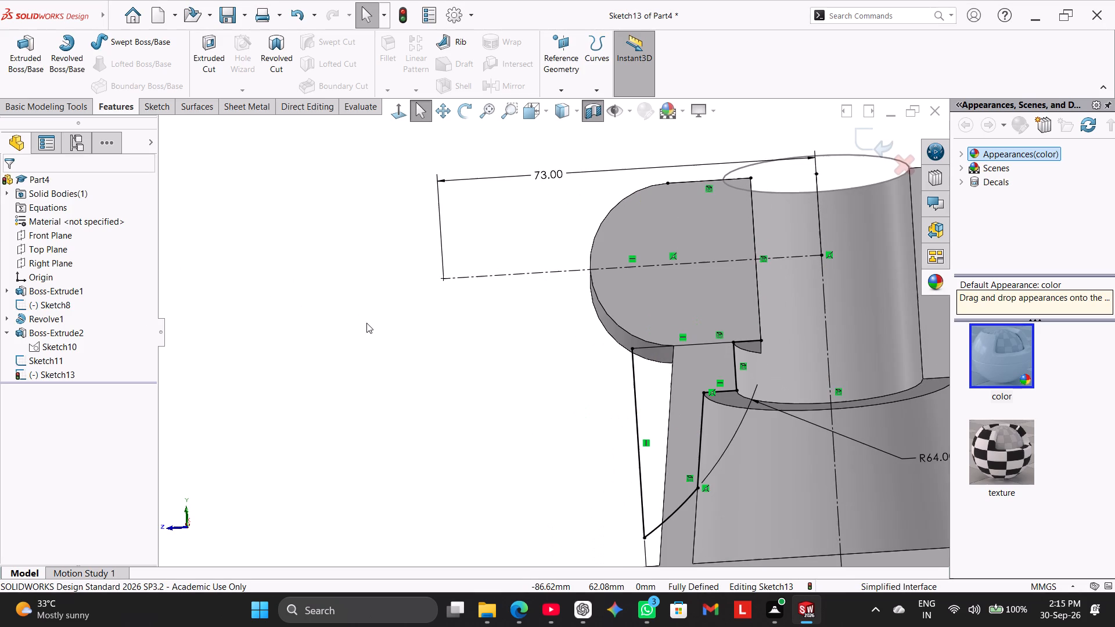
{"action": "right_click", "coordinate": [706, 342]}
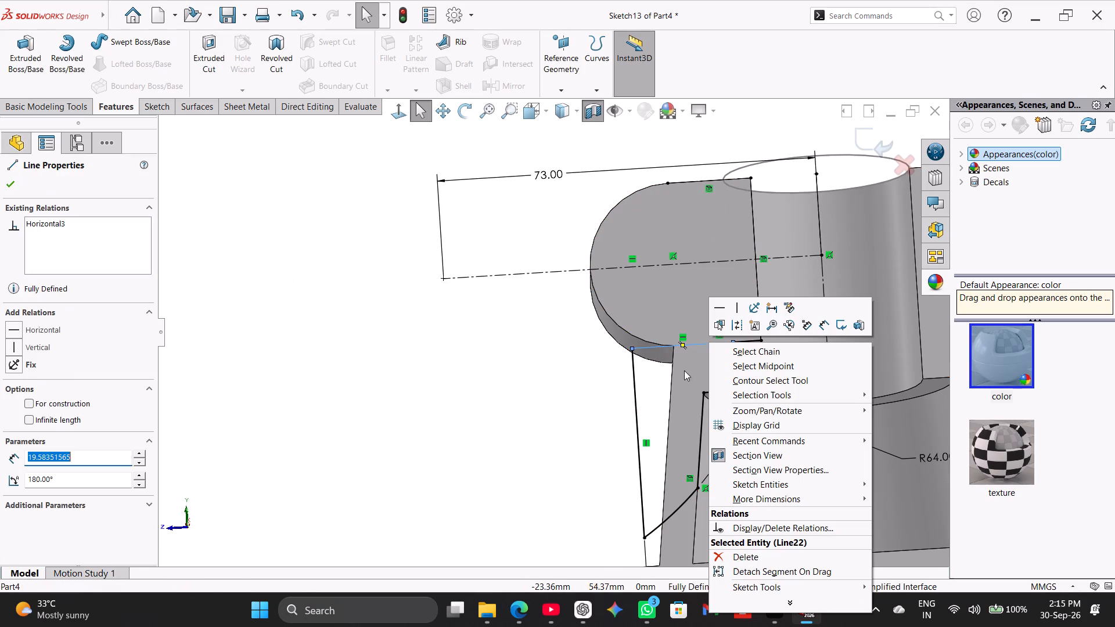
{"action": "left_click", "coordinate": [739, 555]}
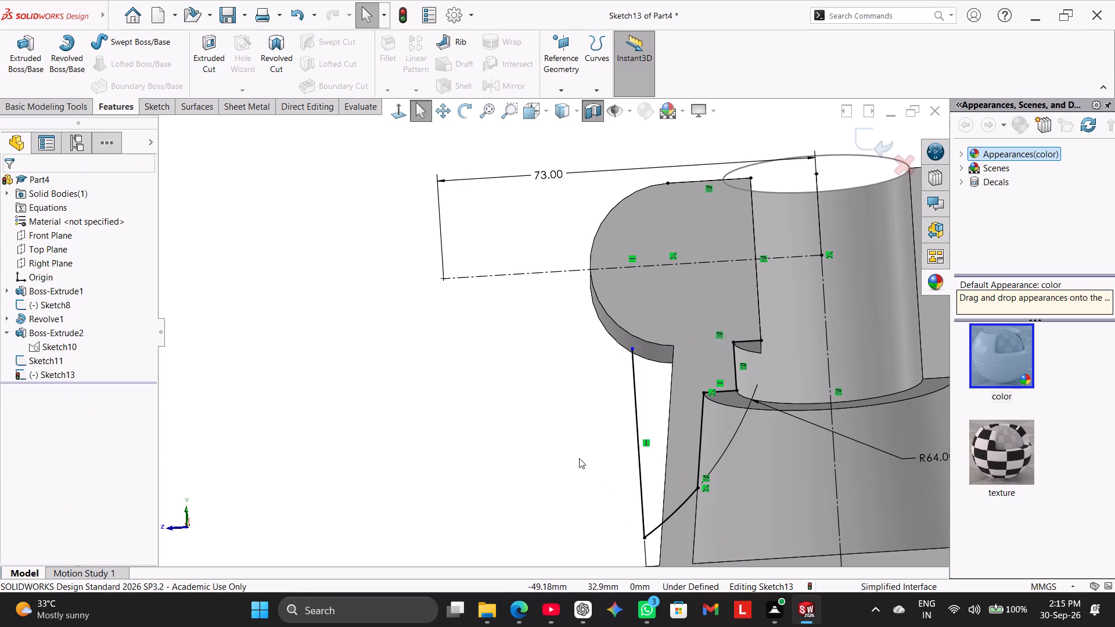
Delete the sloped line along the boss's tapered inner wall and the short horizontal line at its top.
{"action": "scroll", "coordinate": [579, 458], "scroll_direction": "up", "scroll_amount": 2}
{"action": "scroll", "coordinate": [604, 457], "scroll_direction": "down", "scroll_amount": 1}
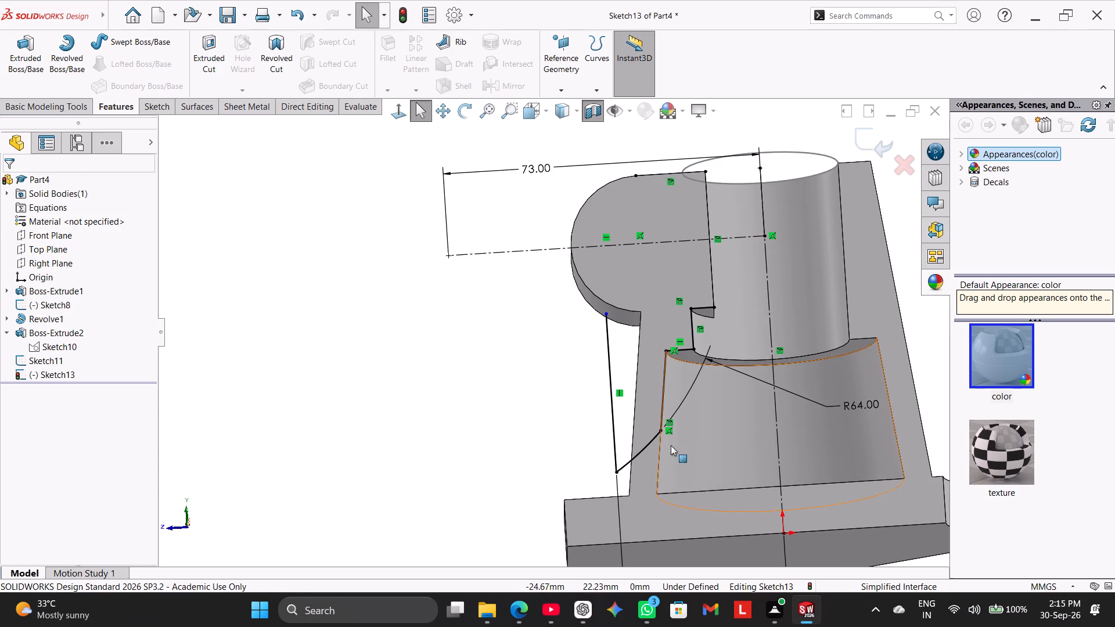
{"action": "scroll", "coordinate": [671, 445], "scroll_direction": "down", "scroll_amount": 6}
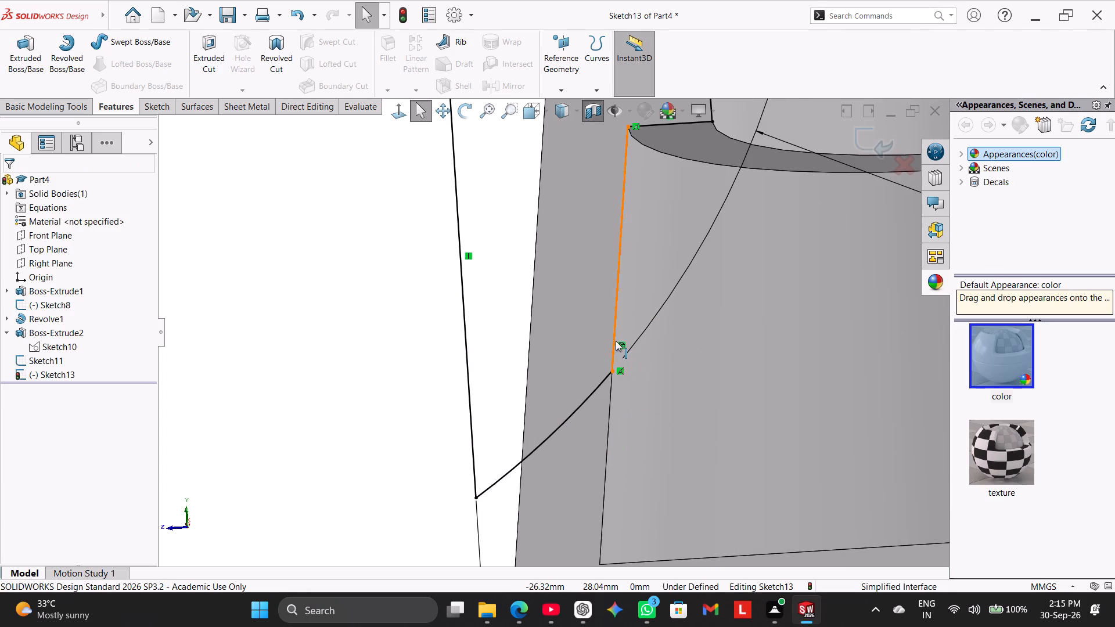
{"action": "scroll", "coordinate": [593, 397], "scroll_direction": "up", "scroll_amount": 3}
{"action": "left_click", "coordinate": [400, 118]}
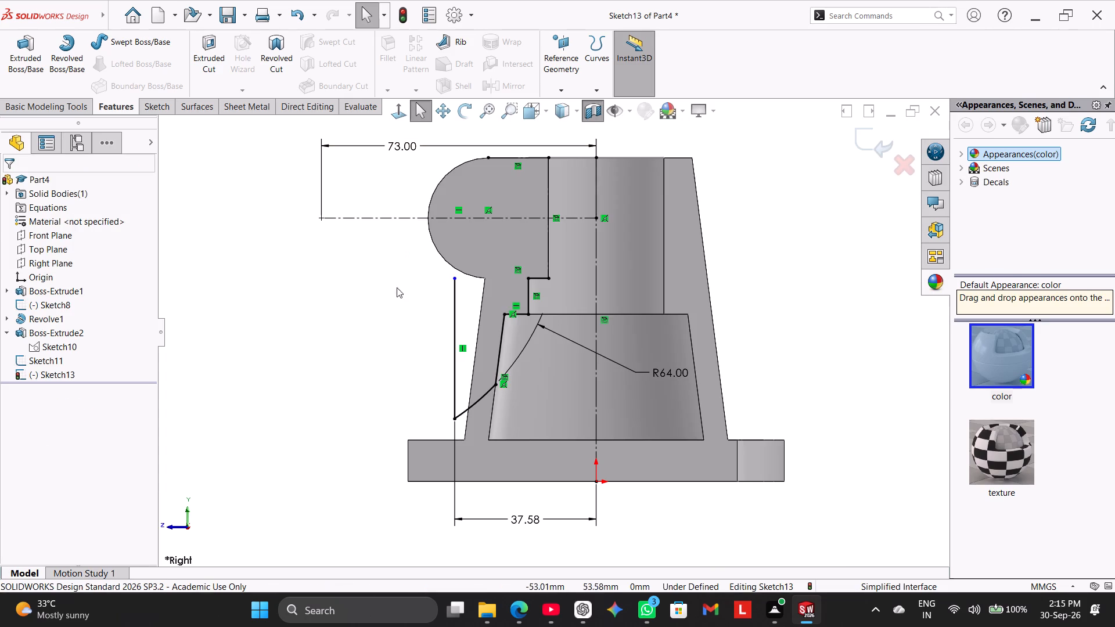
{"action": "right_click", "coordinate": [501, 354]}
{"action": "left_click", "coordinate": [551, 567]}
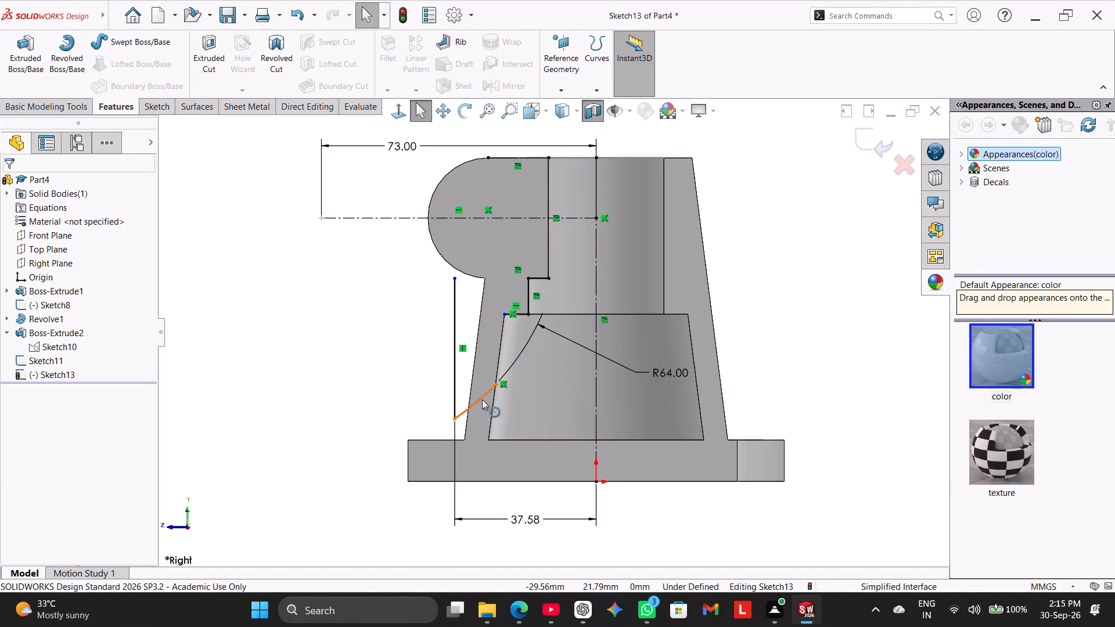
{"action": "right_click", "coordinate": [521, 312]}
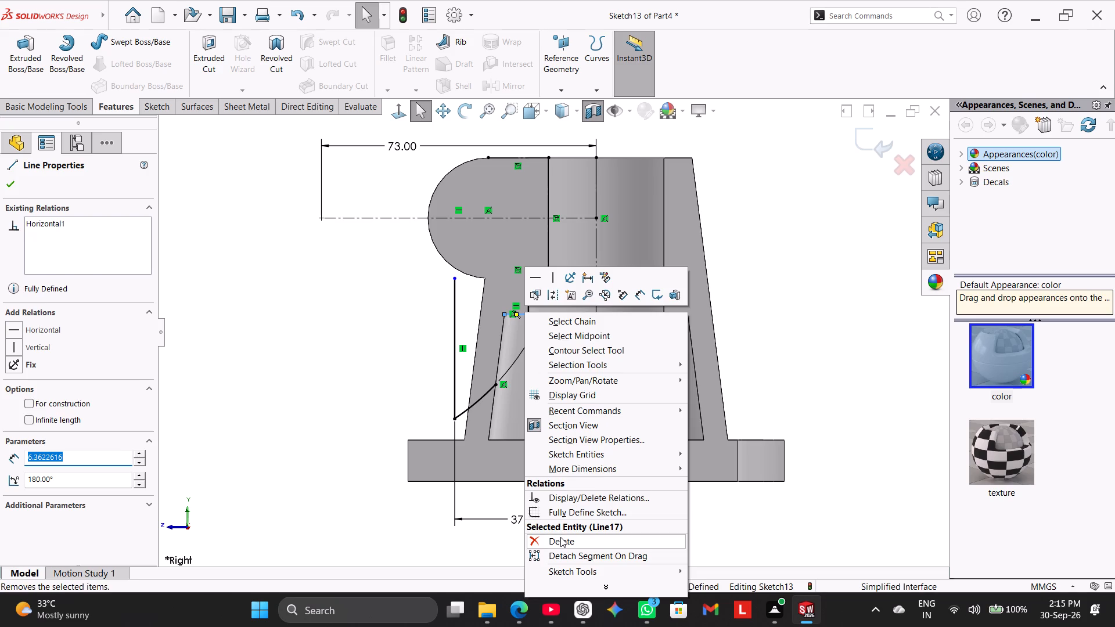
{"action": "left_click", "coordinate": [560, 537]}
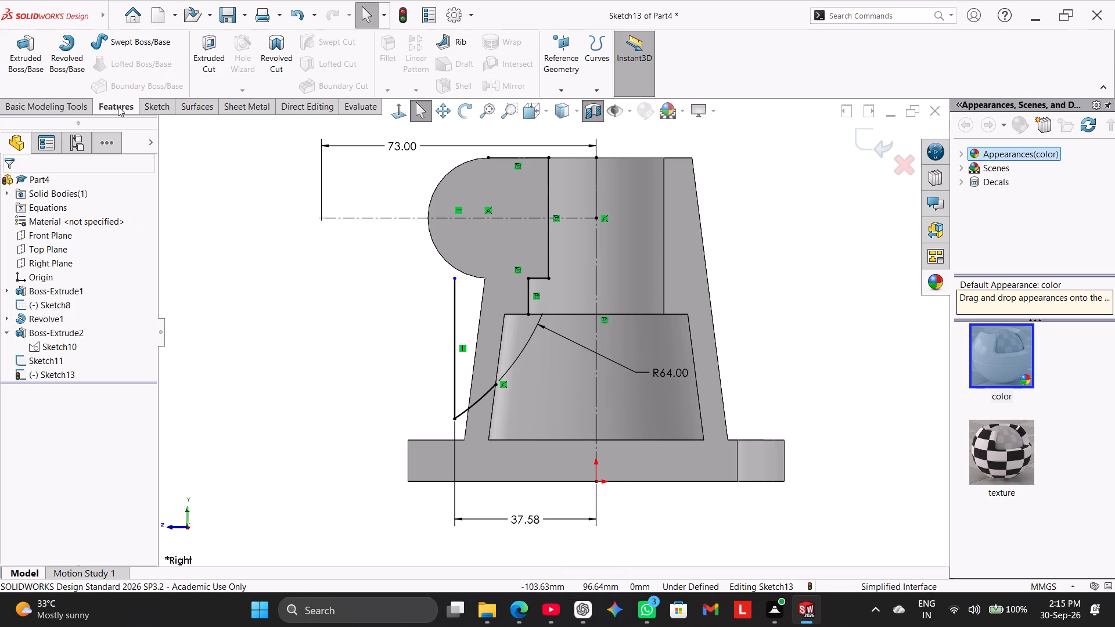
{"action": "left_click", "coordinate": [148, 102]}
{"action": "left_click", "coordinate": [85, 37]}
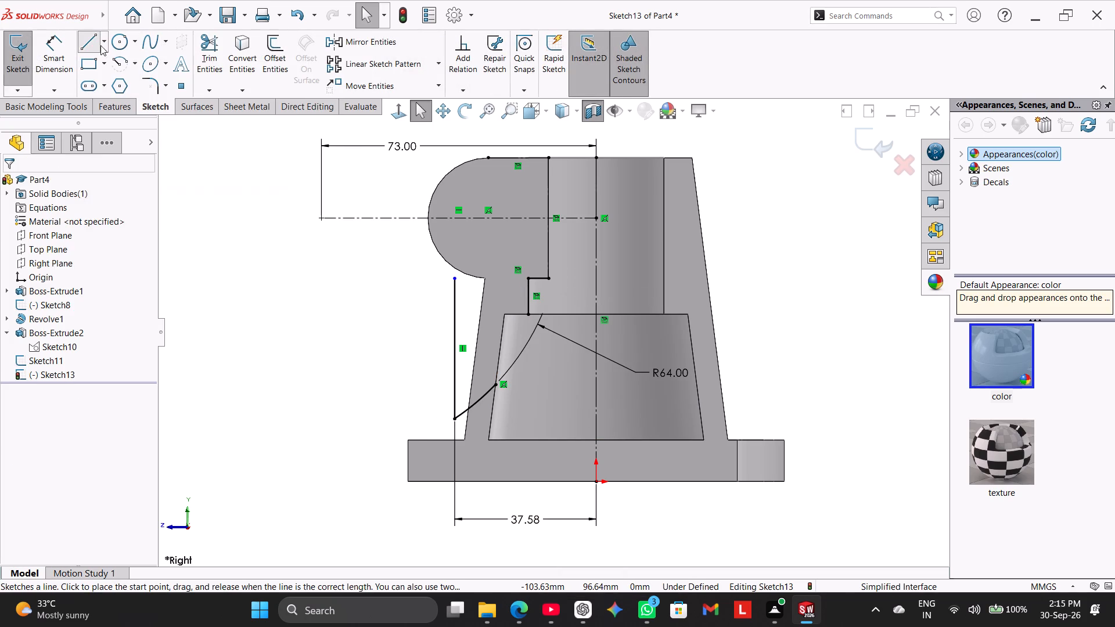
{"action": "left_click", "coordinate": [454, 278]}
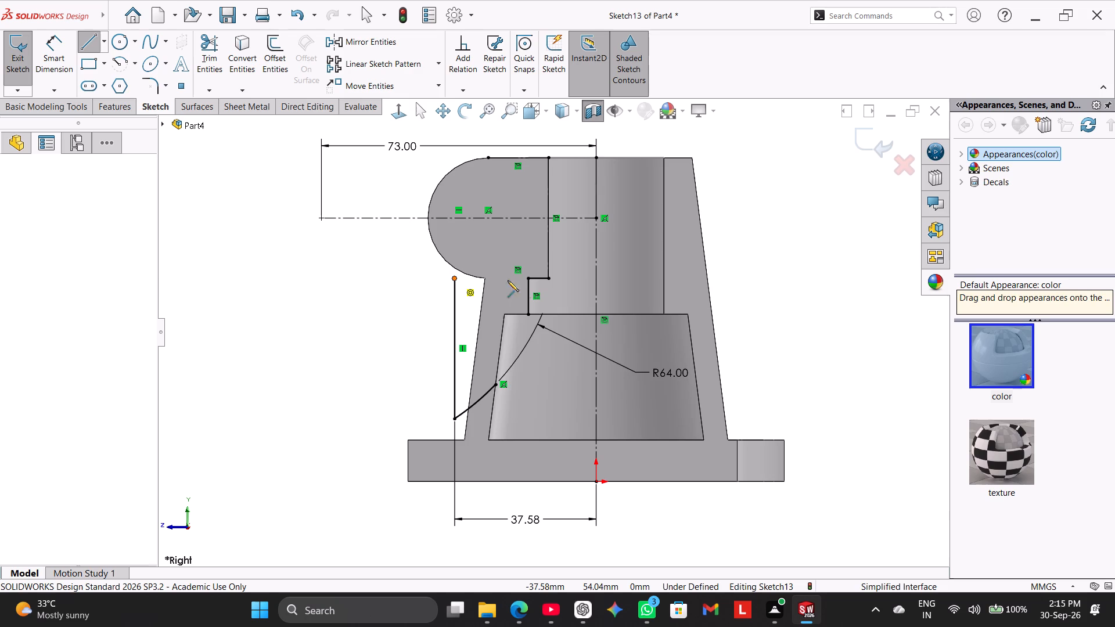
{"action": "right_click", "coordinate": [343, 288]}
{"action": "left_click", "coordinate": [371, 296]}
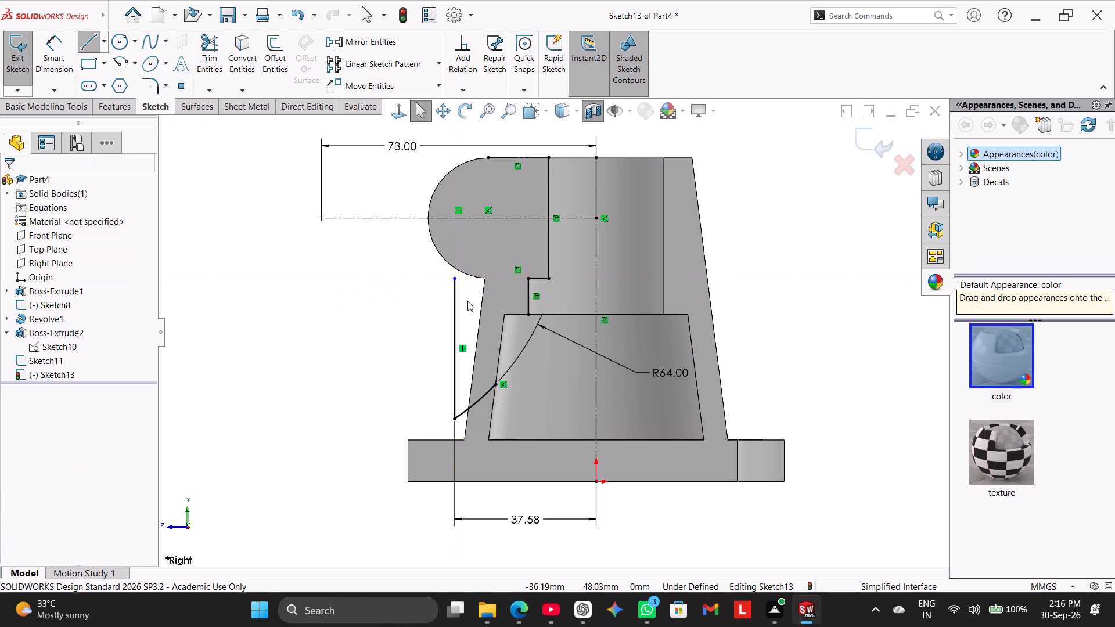
Delete the 5.30 mm horizontal line between the short vertical line's top and the lug's lower inner corner.
{"action": "scroll", "coordinate": [510, 294], "scroll_direction": "down", "scroll_amount": 4}
{"action": "right_click", "coordinate": [578, 269]}
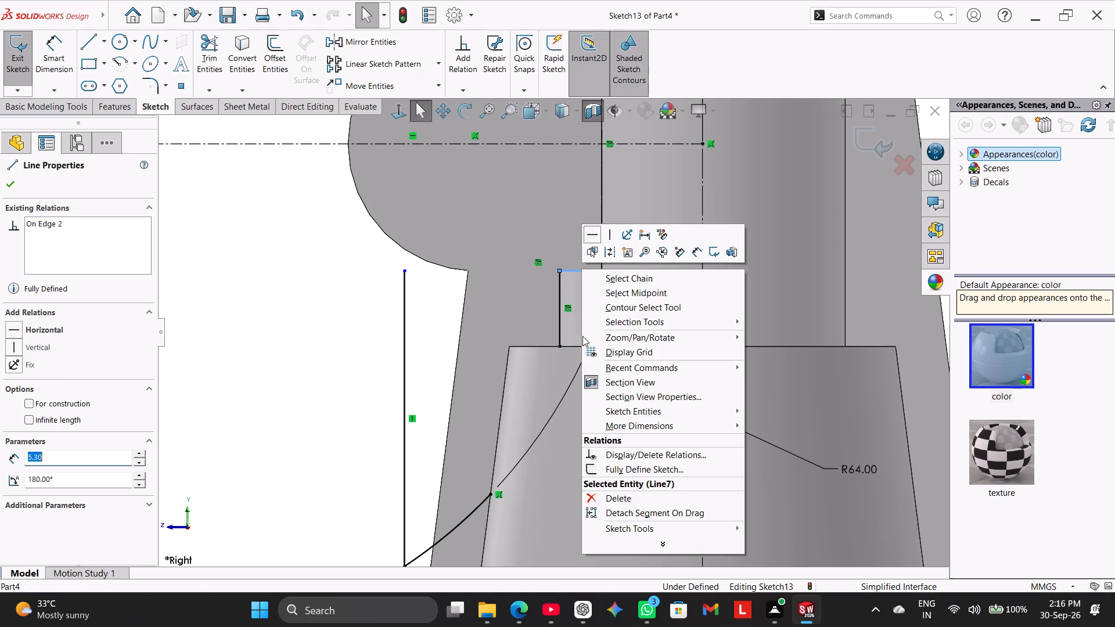
{"action": "left_click", "coordinate": [624, 496]}
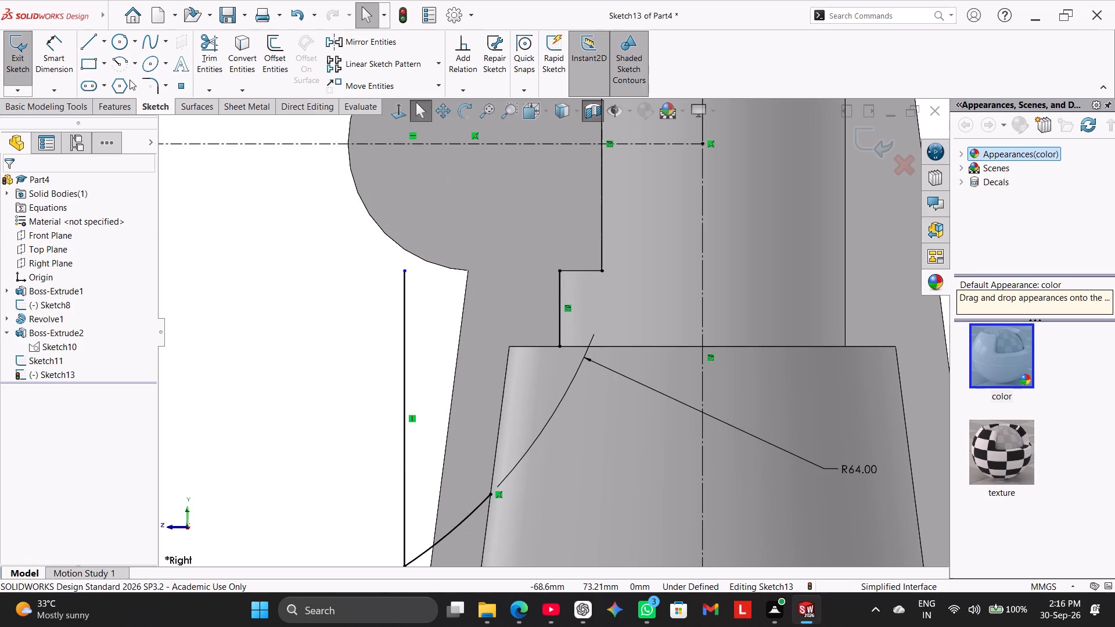
Draw a horizontal line about 25 mm long from the outer vertical line's top to the lug's lower inner corner.
{"action": "left_click", "coordinate": [83, 40]}
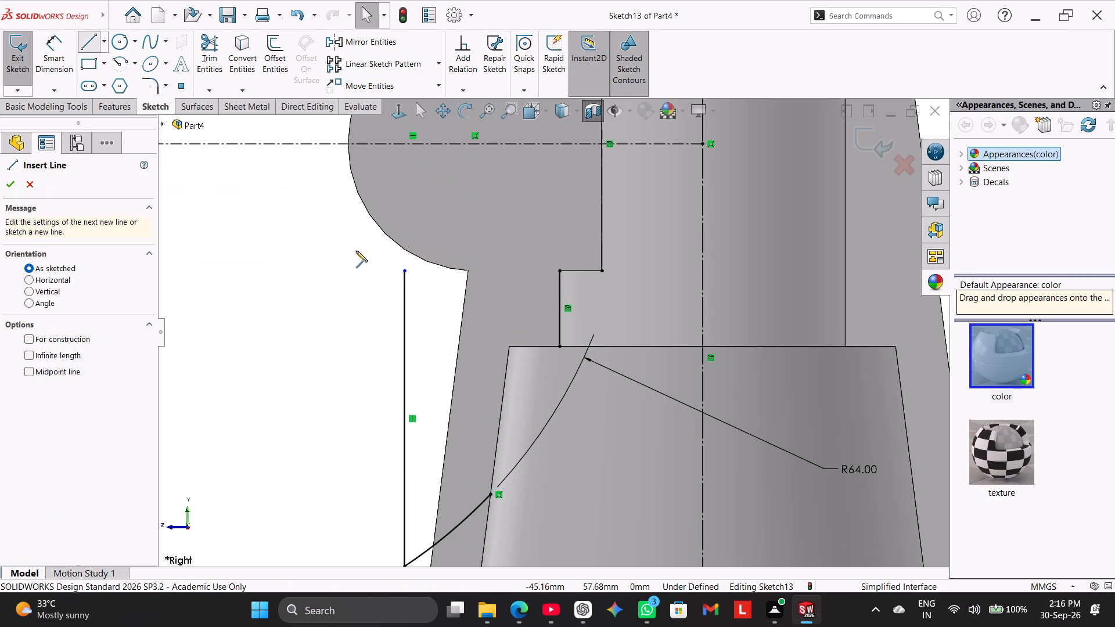
{"action": "left_click", "coordinate": [402, 272]}
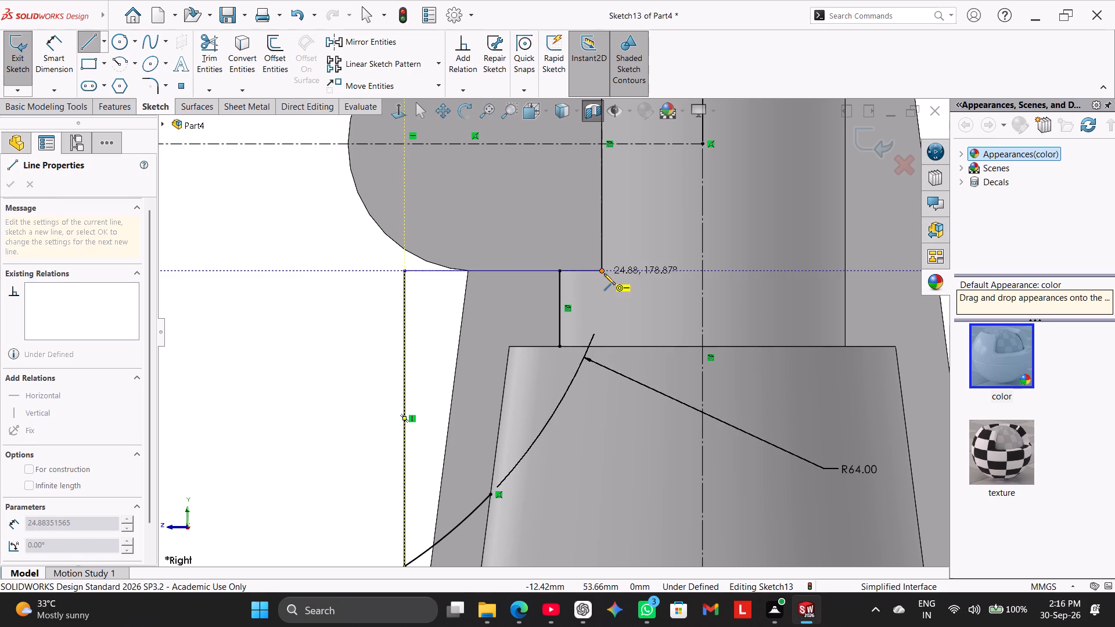
{"action": "left_click", "coordinate": [604, 273]}
{"action": "right_click", "coordinate": [256, 294]}
{"action": "left_click", "coordinate": [303, 301]}
{"action": "scroll", "coordinate": [346, 344], "scroll_direction": "up", "scroll_amount": 2}
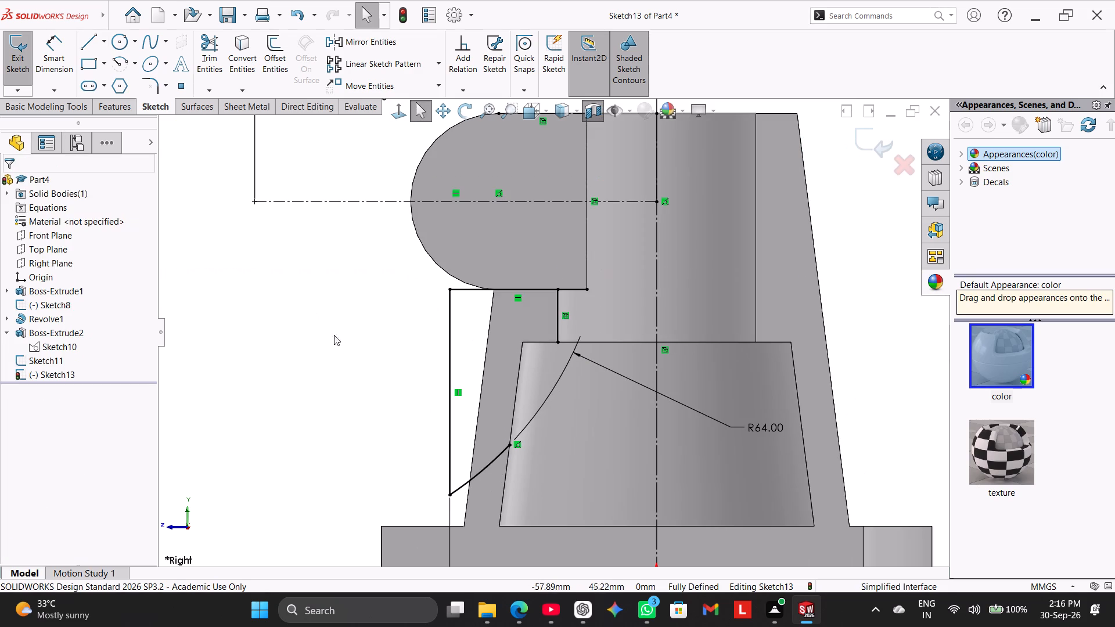
Draw a slanted line about 20.6 mm long from the arc segment's upper end to the short vertical line's bottom.
{"action": "left_click", "coordinate": [82, 45]}
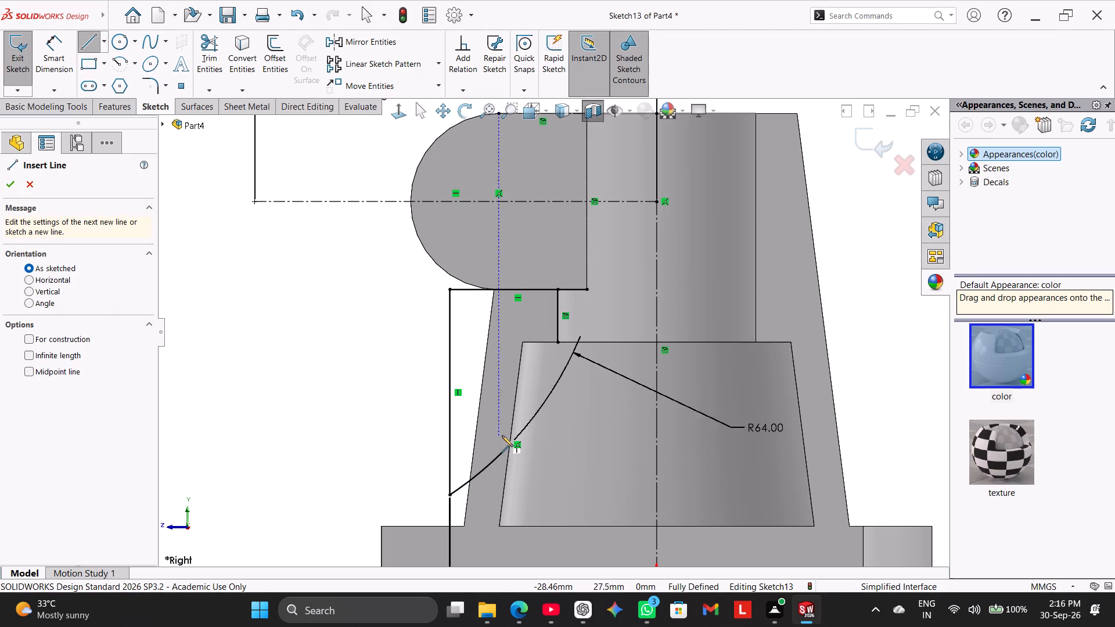
{"action": "left_click", "coordinate": [509, 445]}
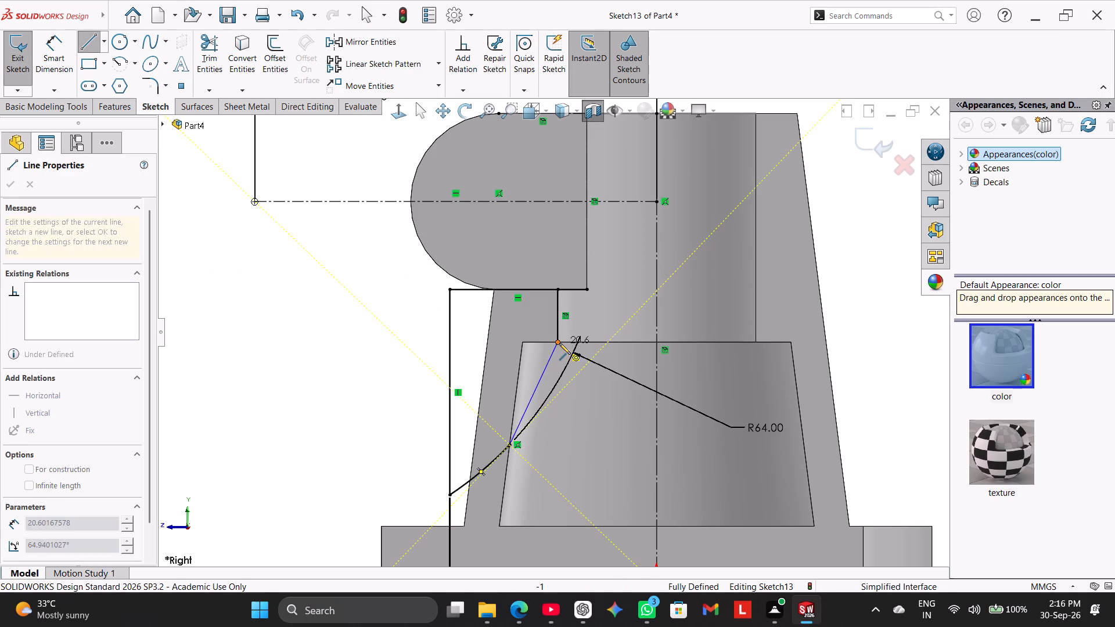
{"action": "left_click", "coordinate": [559, 343]}
{"action": "right_click", "coordinate": [273, 355]}
{"action": "left_click", "coordinate": [305, 365]}
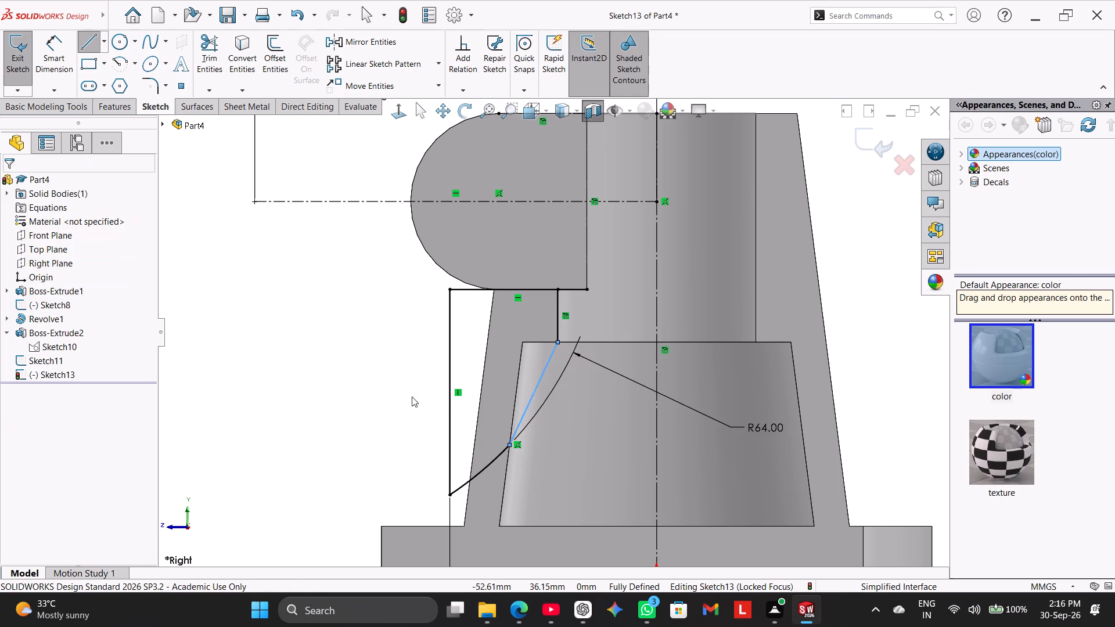
Trim the horizontal line's overhang between the short vertical line's top and the lug's lower inner corner.
{"action": "scroll", "coordinate": [312, 382], "scroll_direction": "up", "scroll_amount": 3}
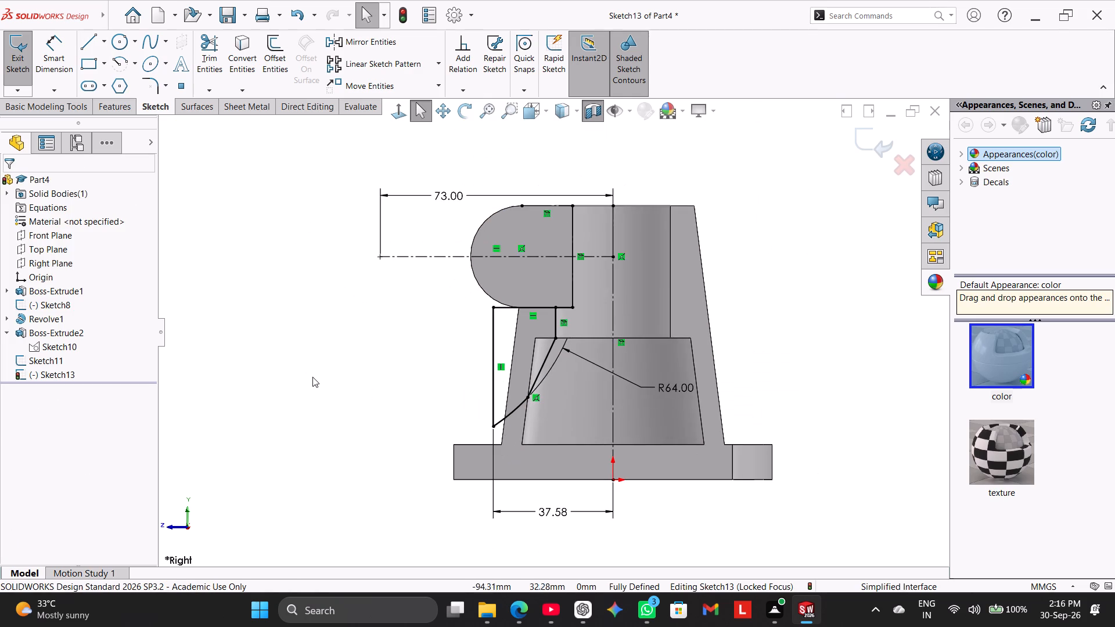
{"action": "middle_click_drag", "start_coordinate": [312, 377], "coordinate": [318, 396]}
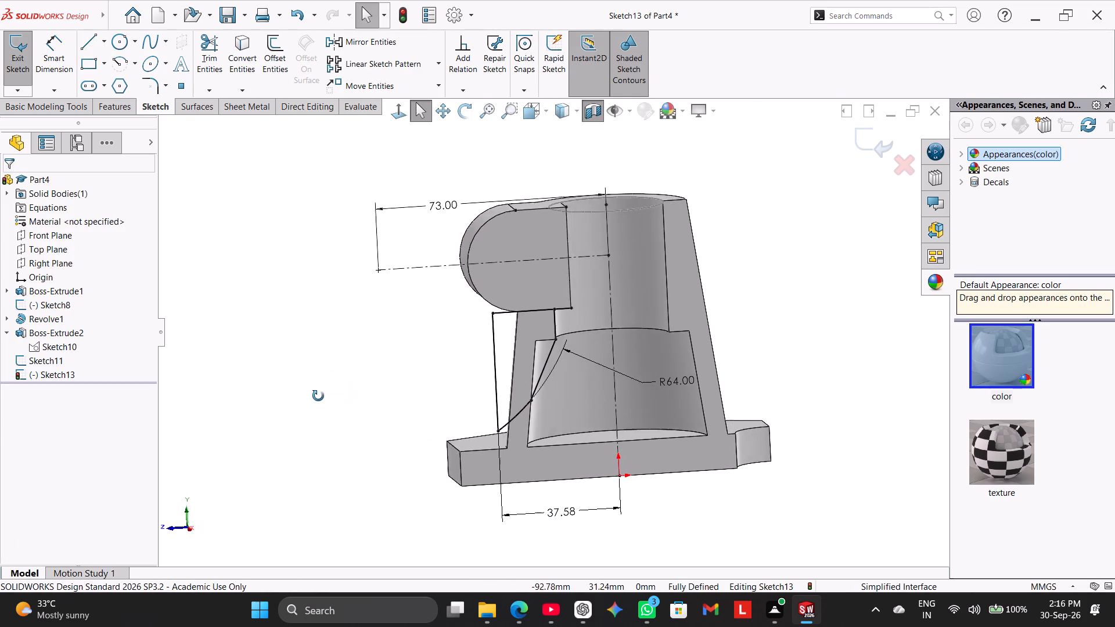
{"action": "middle_click_drag", "start_coordinate": [318, 396], "coordinate": [314, 394]}
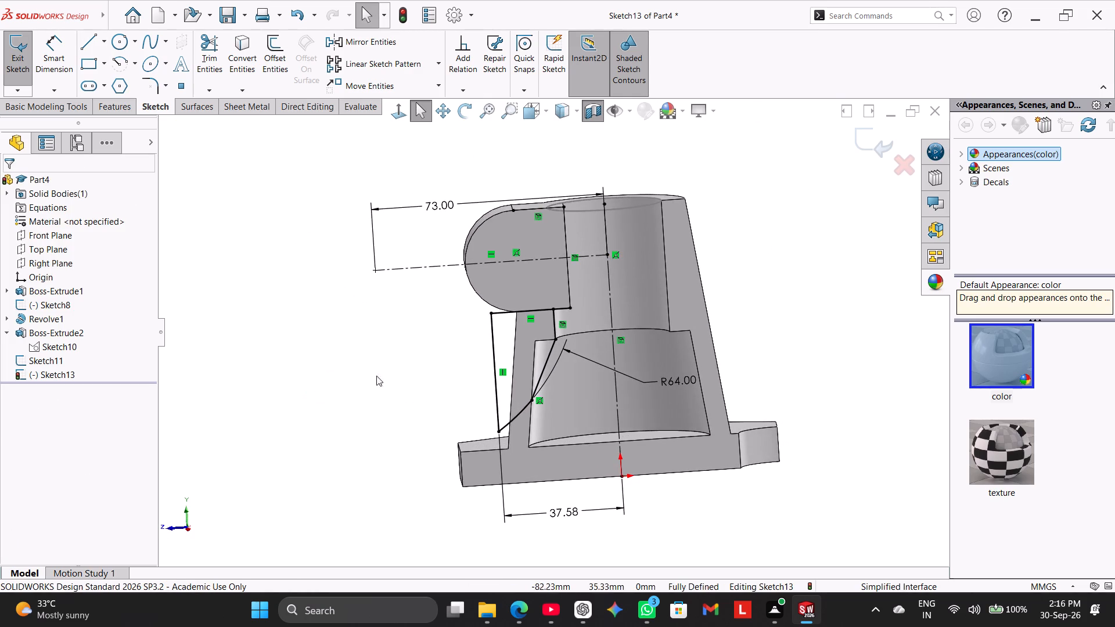
{"action": "scroll", "coordinate": [548, 300], "scroll_direction": "down", "scroll_amount": 7}
{"action": "left_click", "coordinate": [204, 48]}
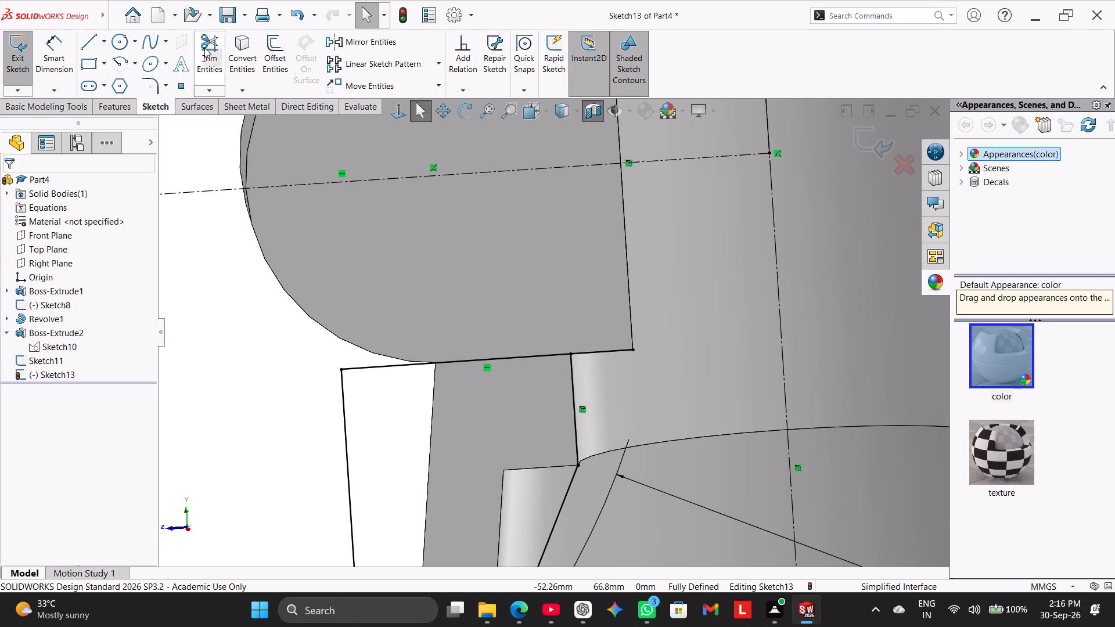
{"action": "left_click", "coordinate": [588, 352]}
{"action": "scroll", "coordinate": [272, 419], "scroll_direction": "up", "scroll_amount": 3}
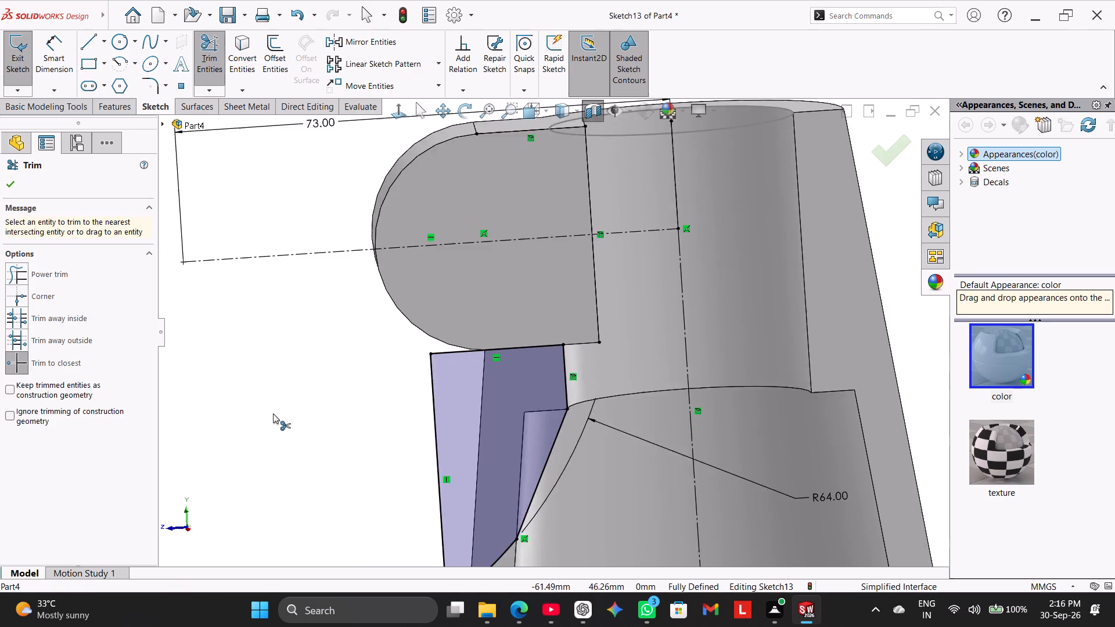
{"action": "scroll", "coordinate": [273, 413], "scroll_direction": "up", "scroll_amount": 2}
{"action": "right_click", "coordinate": [207, 369]}
{"action": "left_click", "coordinate": [257, 406]}
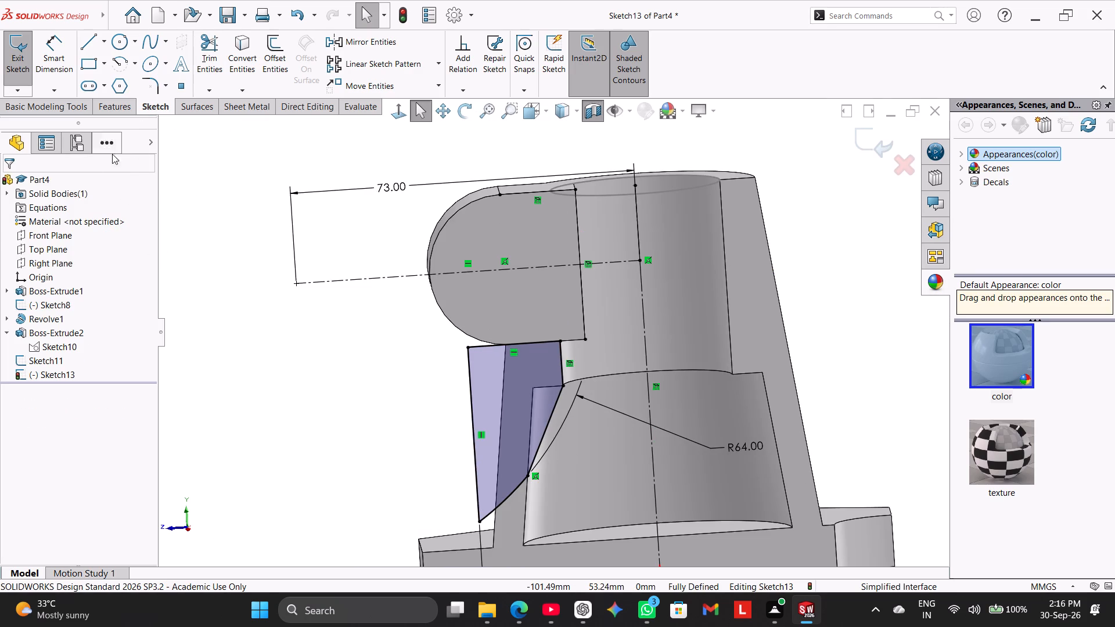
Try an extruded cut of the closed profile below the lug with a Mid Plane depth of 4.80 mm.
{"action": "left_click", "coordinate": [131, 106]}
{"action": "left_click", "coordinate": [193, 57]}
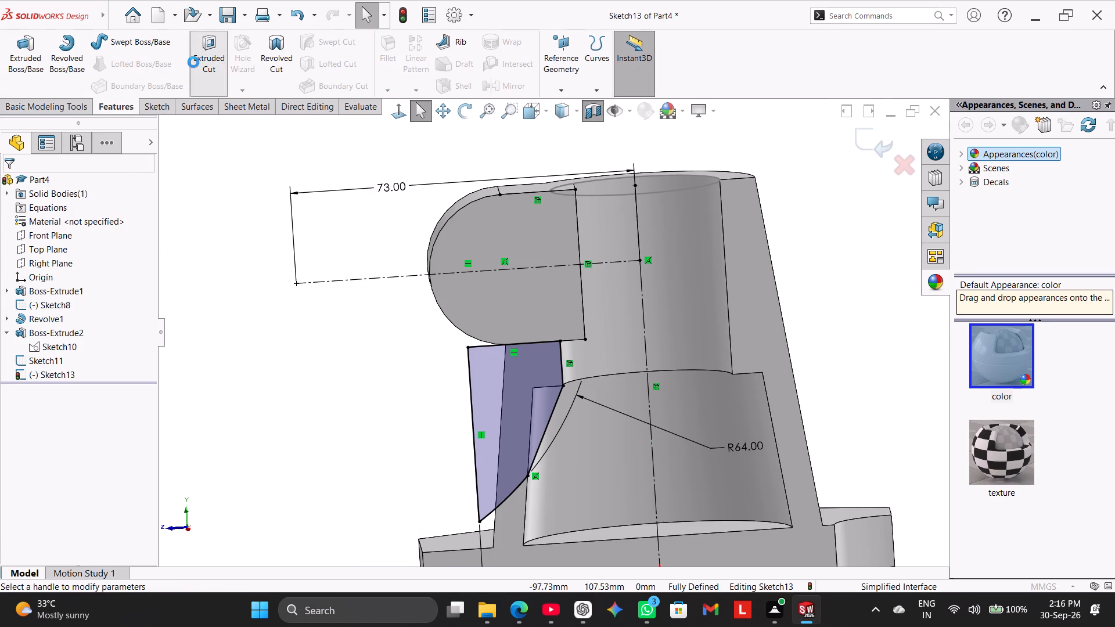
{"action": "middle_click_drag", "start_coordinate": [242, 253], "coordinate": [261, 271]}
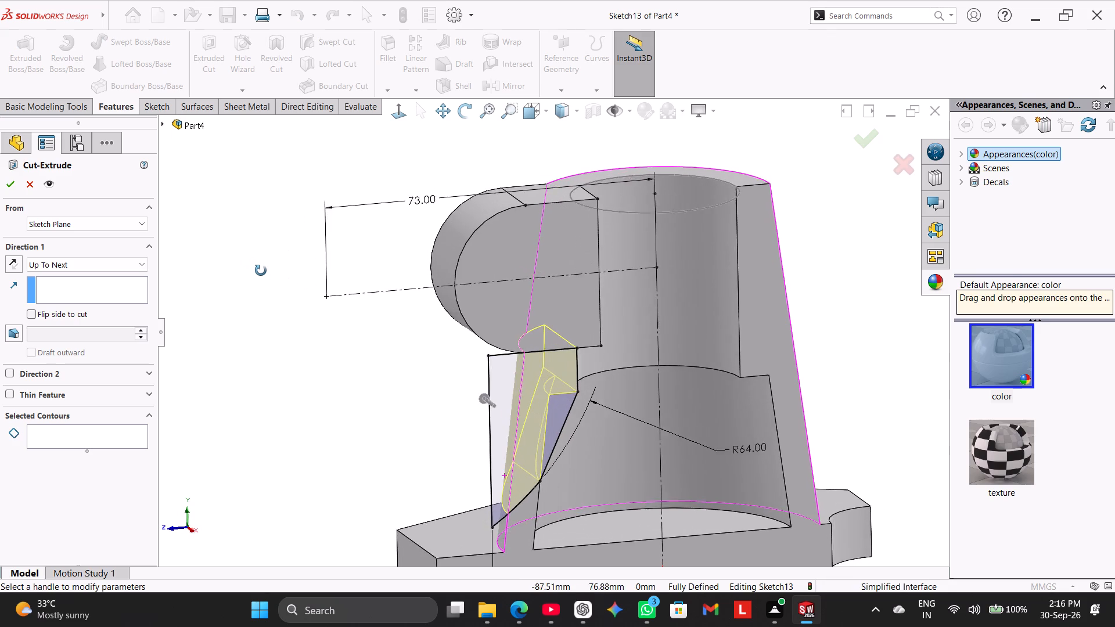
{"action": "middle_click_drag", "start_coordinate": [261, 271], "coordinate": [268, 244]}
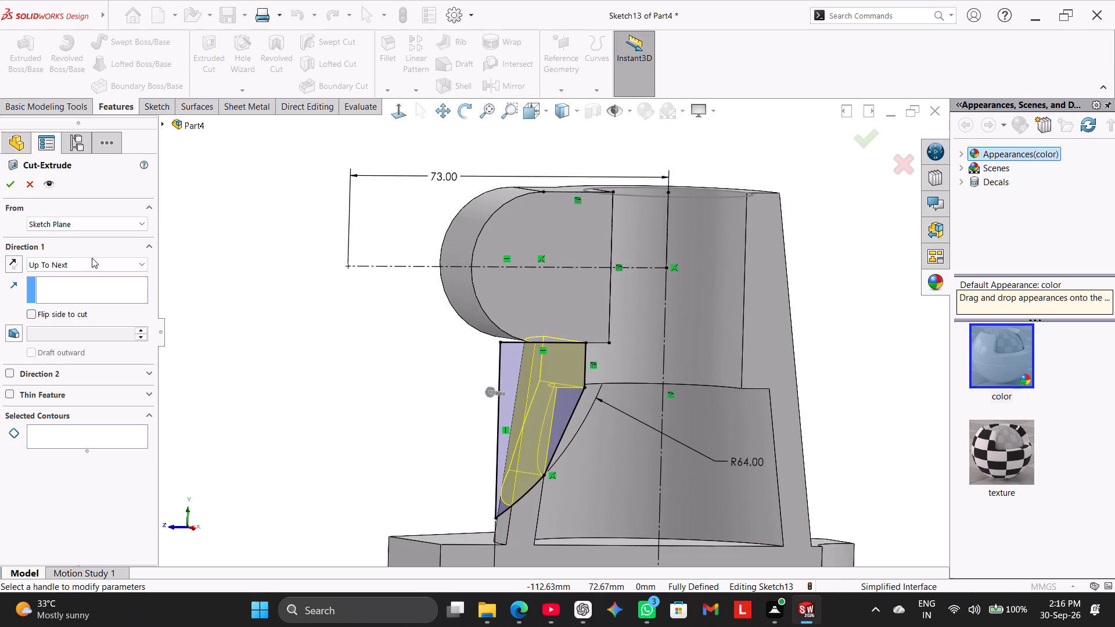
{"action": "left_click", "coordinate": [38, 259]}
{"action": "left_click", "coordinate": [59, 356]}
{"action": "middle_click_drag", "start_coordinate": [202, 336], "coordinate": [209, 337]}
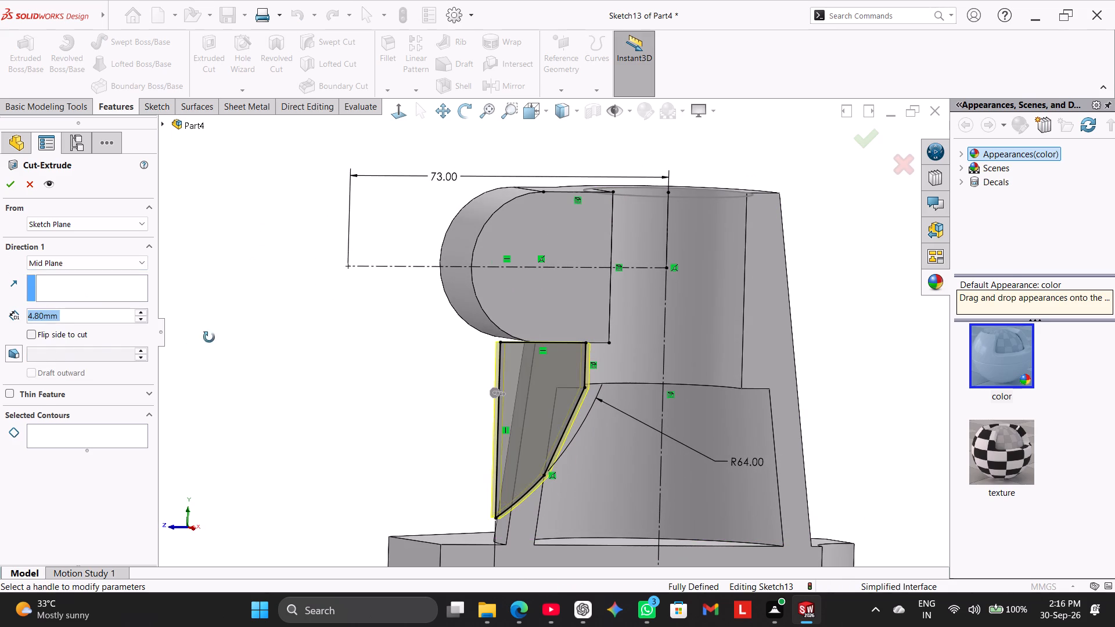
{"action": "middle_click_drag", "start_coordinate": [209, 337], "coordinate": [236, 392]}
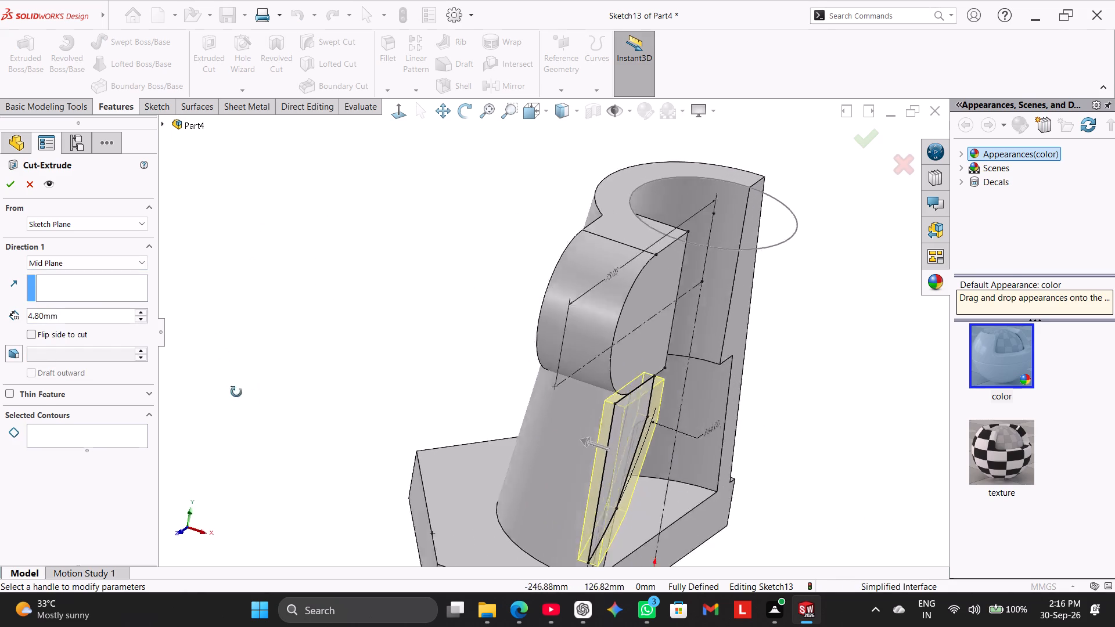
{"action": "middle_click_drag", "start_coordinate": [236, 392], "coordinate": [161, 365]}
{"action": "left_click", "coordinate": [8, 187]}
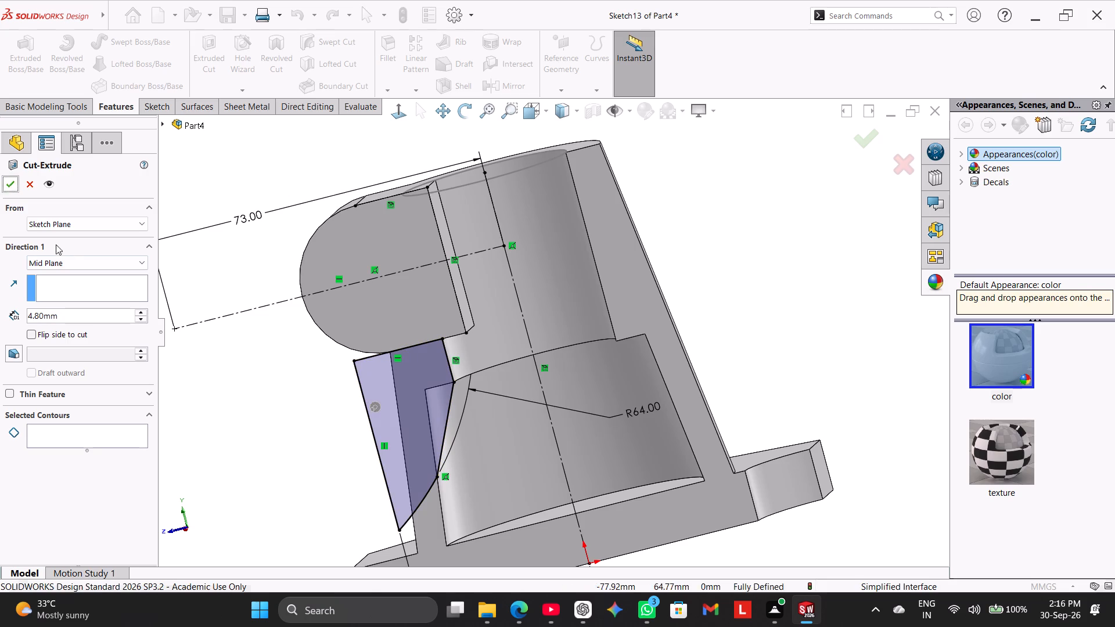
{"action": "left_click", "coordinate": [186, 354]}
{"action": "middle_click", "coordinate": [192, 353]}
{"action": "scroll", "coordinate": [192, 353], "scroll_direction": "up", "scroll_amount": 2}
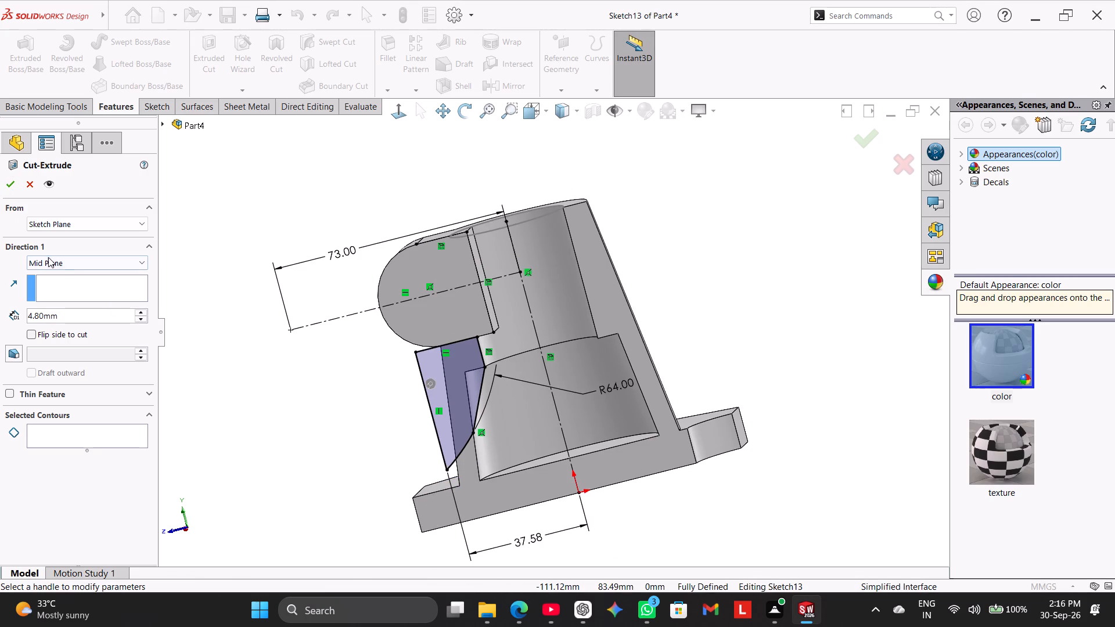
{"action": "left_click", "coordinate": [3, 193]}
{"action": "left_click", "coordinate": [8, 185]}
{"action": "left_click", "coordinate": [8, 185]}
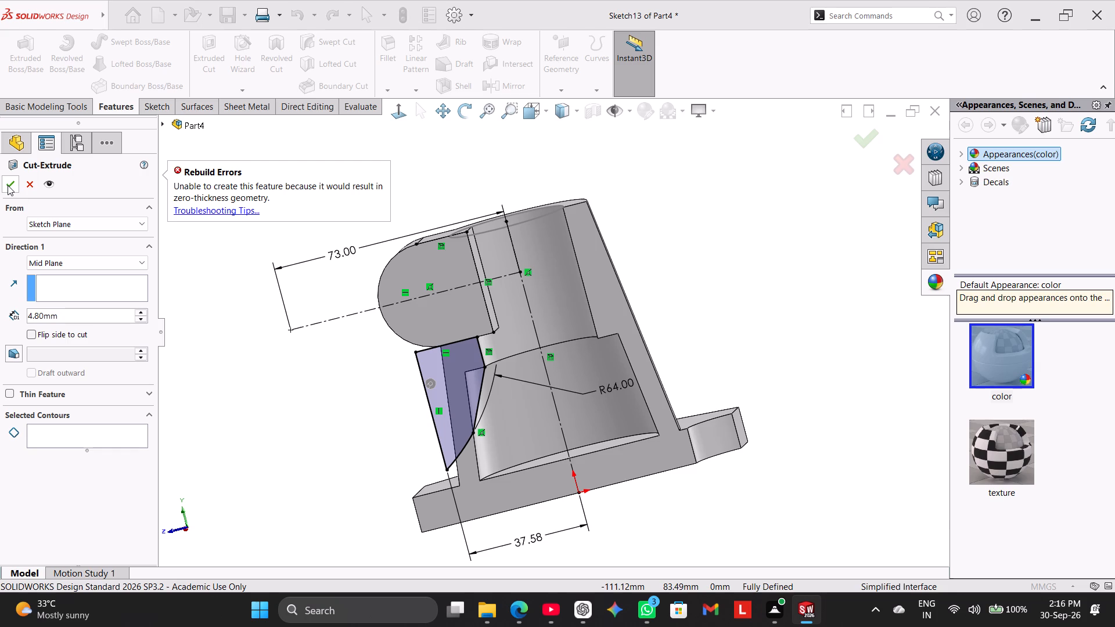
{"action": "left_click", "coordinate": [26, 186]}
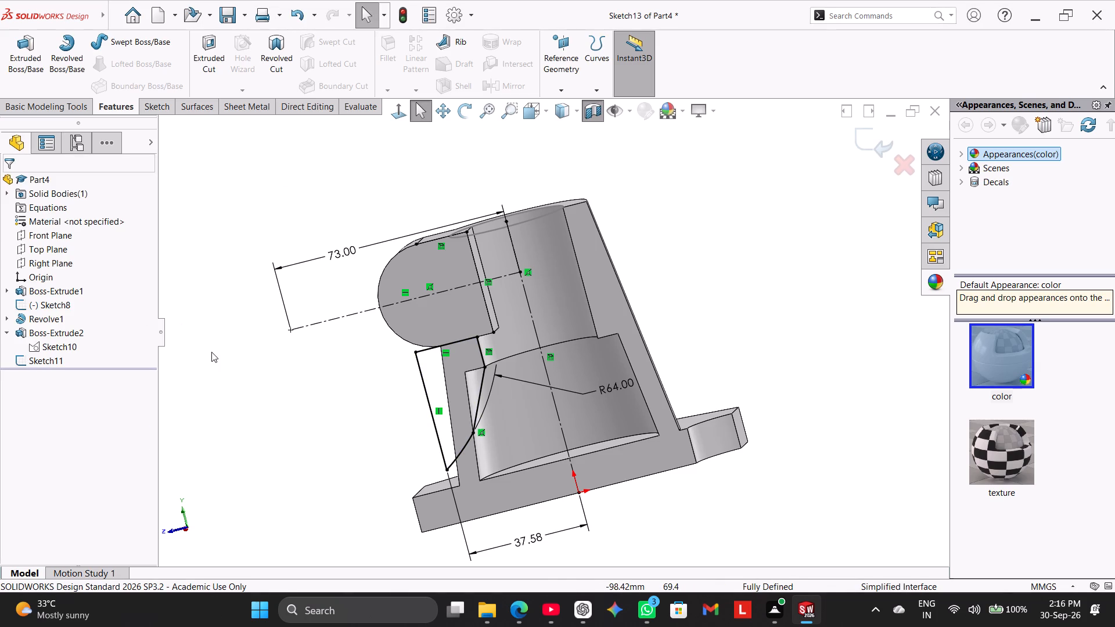
Delete the 32 mm vertical construction line on the lug's inner edge and the 16 mm horizontal one along its top.
{"action": "middle_click", "coordinate": [211, 352]}
{"action": "left_click", "coordinate": [400, 107]}
{"action": "left_click", "coordinate": [283, 339]}
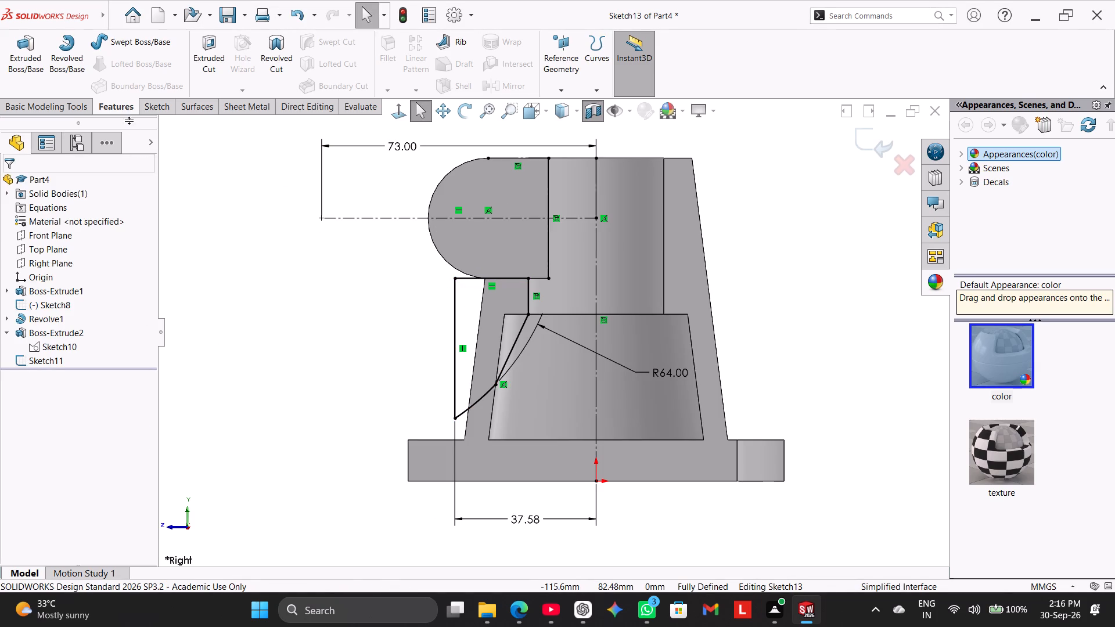
{"action": "left_click", "coordinate": [152, 106]}
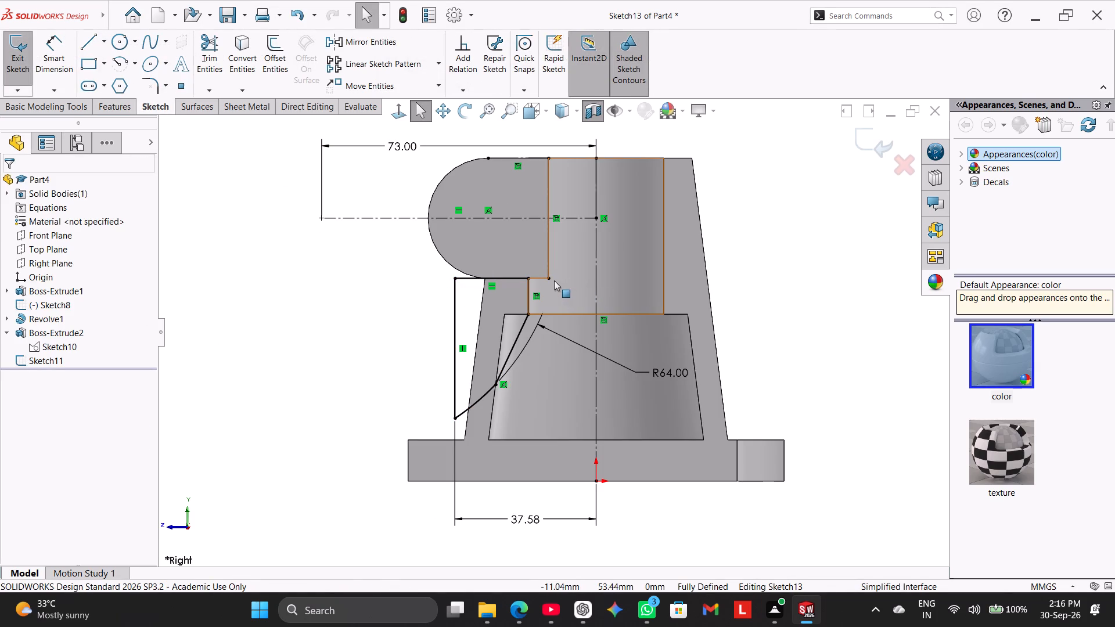
{"action": "right_click", "coordinate": [551, 279]}
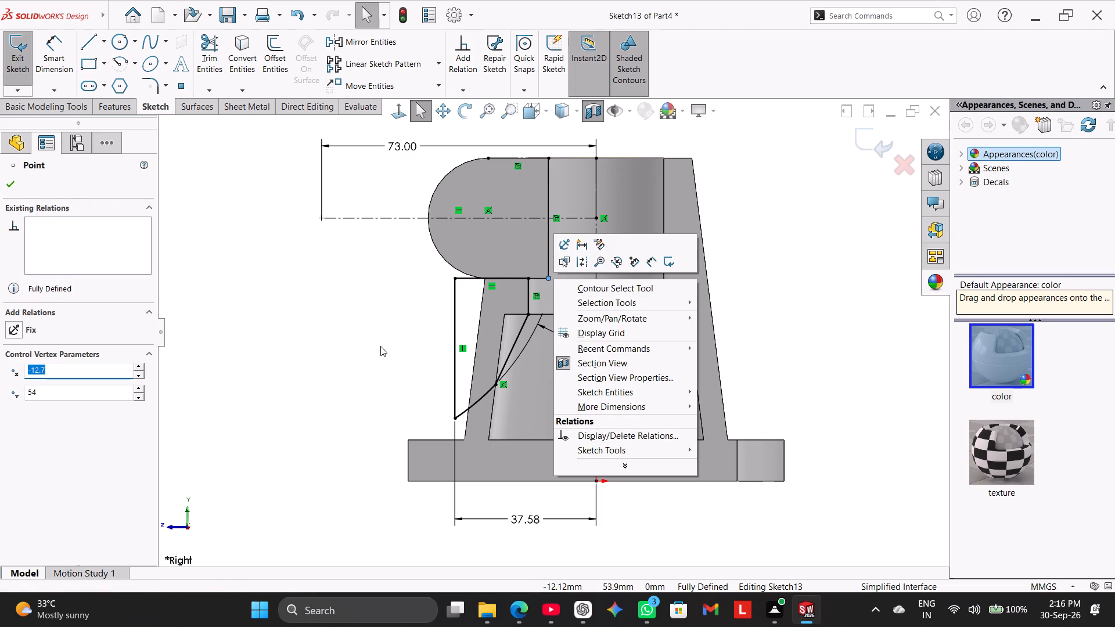
{"action": "left_click", "coordinate": [380, 346]}
{"action": "left_click", "coordinate": [338, 311]}
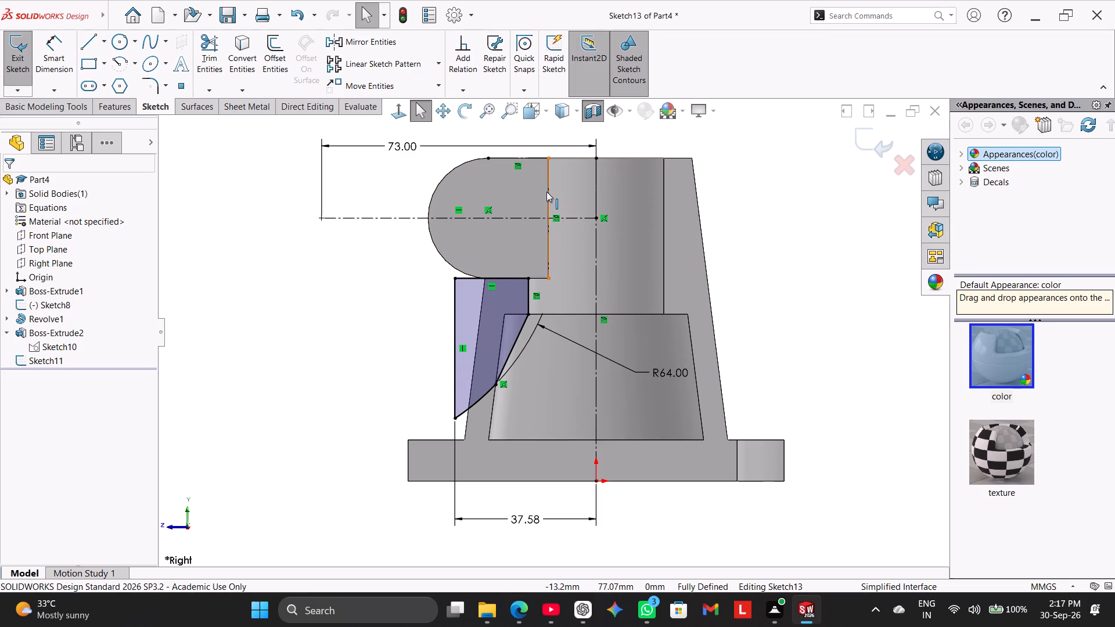
{"action": "right_click", "coordinate": [546, 192]}
{"action": "left_click", "coordinate": [587, 406]}
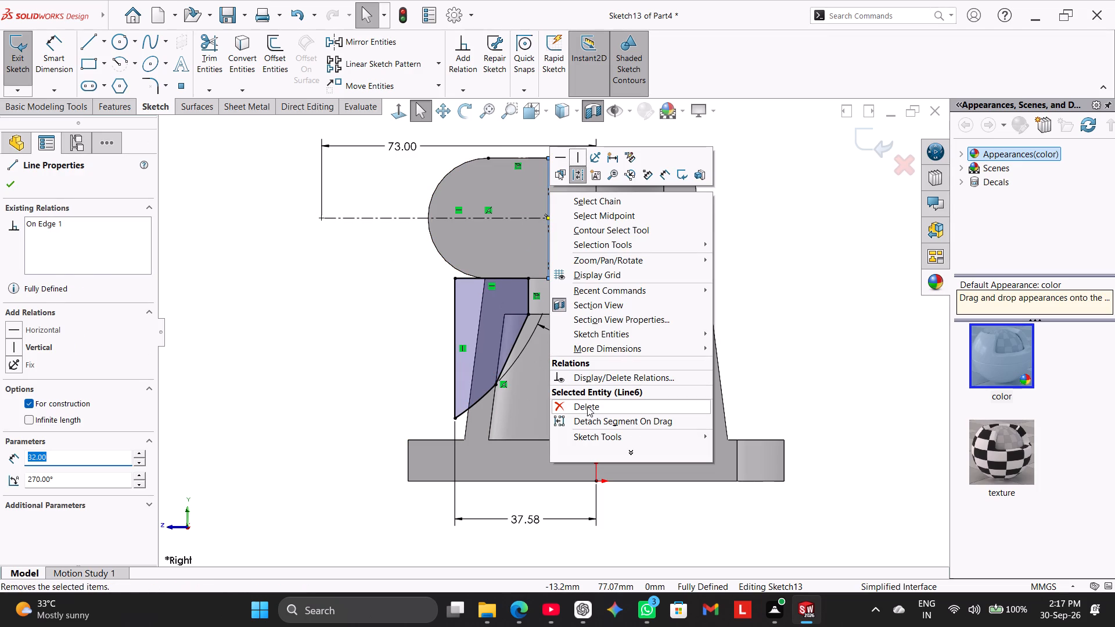
{"action": "right_click", "coordinate": [518, 158]}
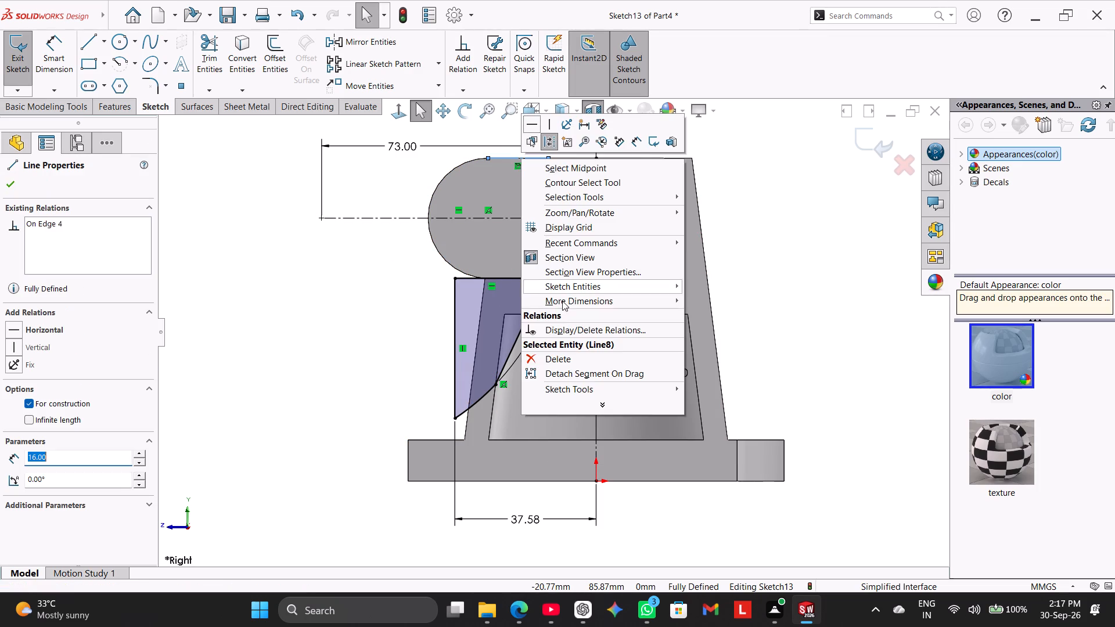
{"action": "left_click", "coordinate": [566, 356]}
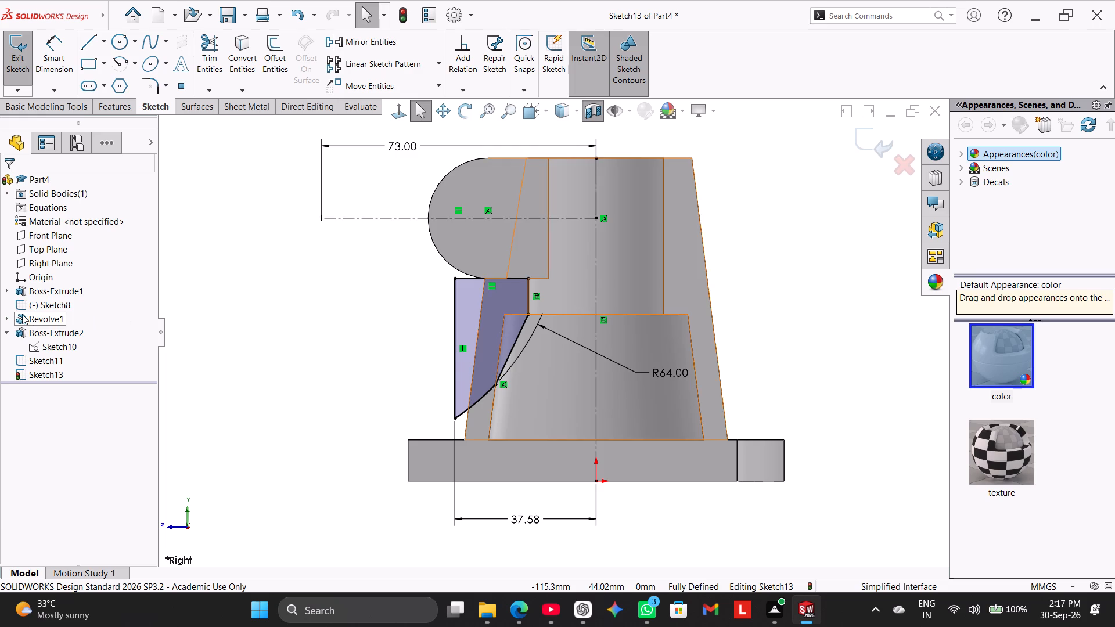
Set up an extruded cut of the closed profile as Mid Plane at 4.80 mm and try to build it.
{"action": "left_click", "coordinate": [122, 110]}
{"action": "left_click", "coordinate": [214, 49]}
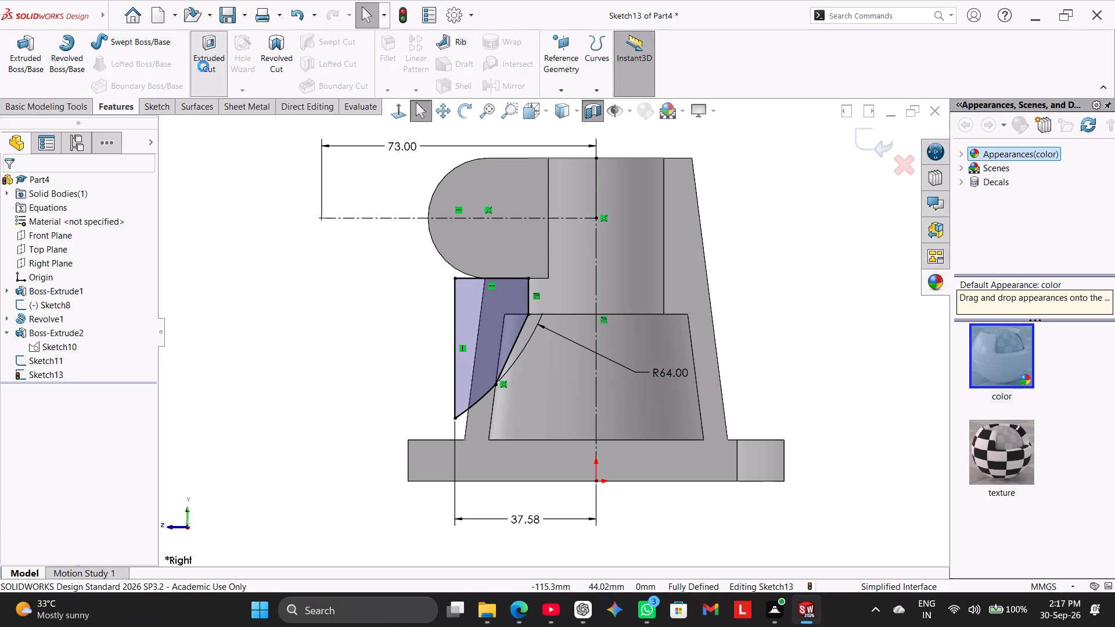
{"action": "middle_click_drag", "start_coordinate": [297, 336], "coordinate": [299, 338]}
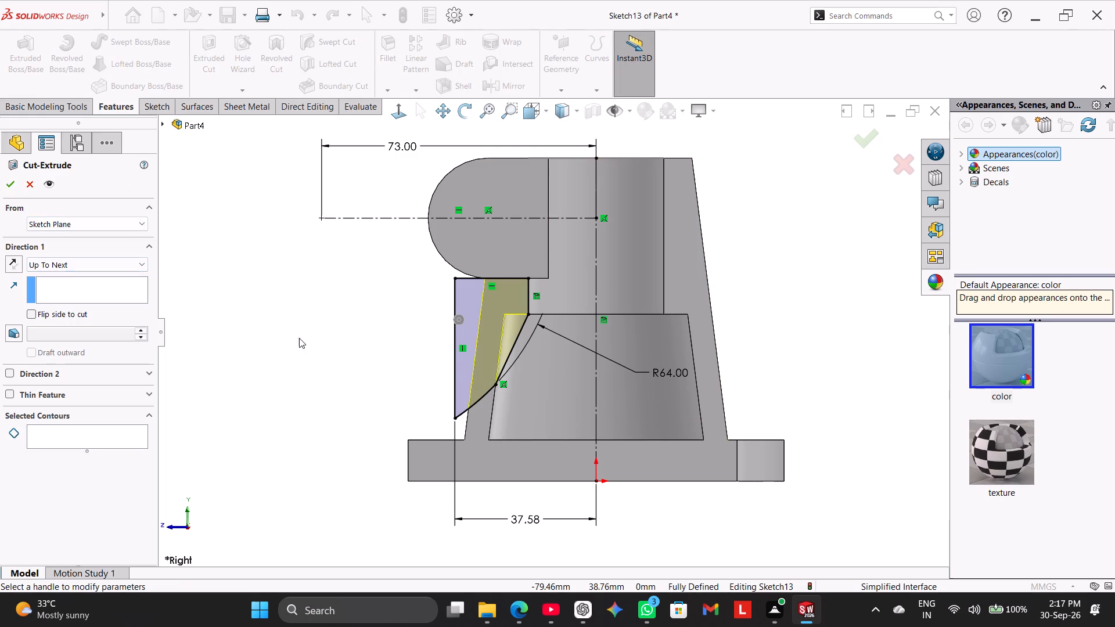
{"action": "middle_click_drag", "start_coordinate": [299, 338], "coordinate": [262, 358]}
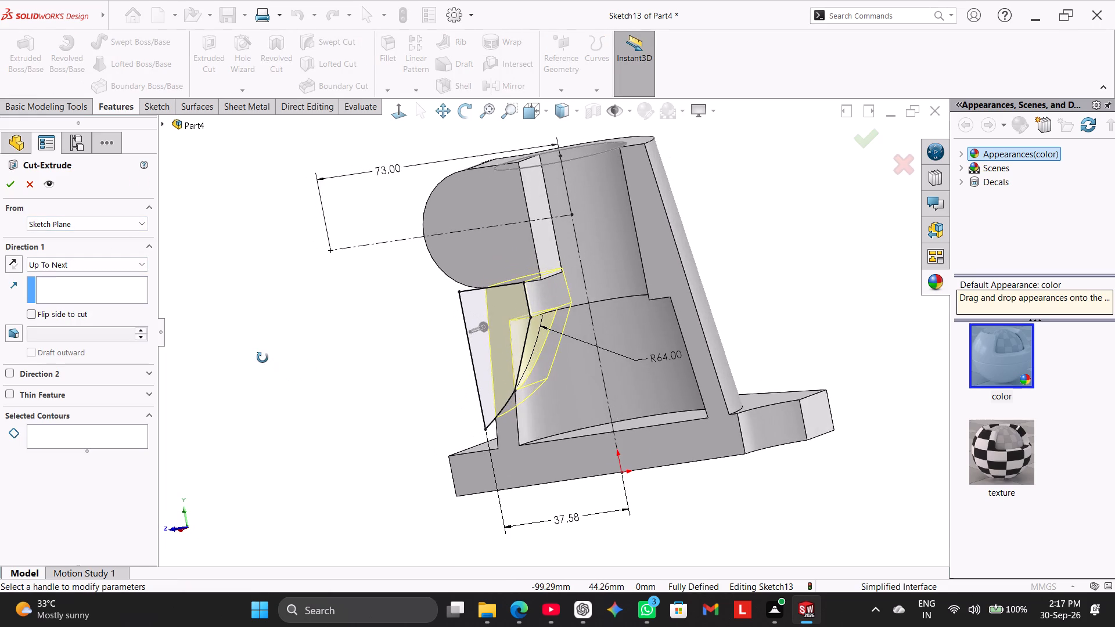
{"action": "middle_click_drag", "start_coordinate": [262, 358], "coordinate": [266, 346]}
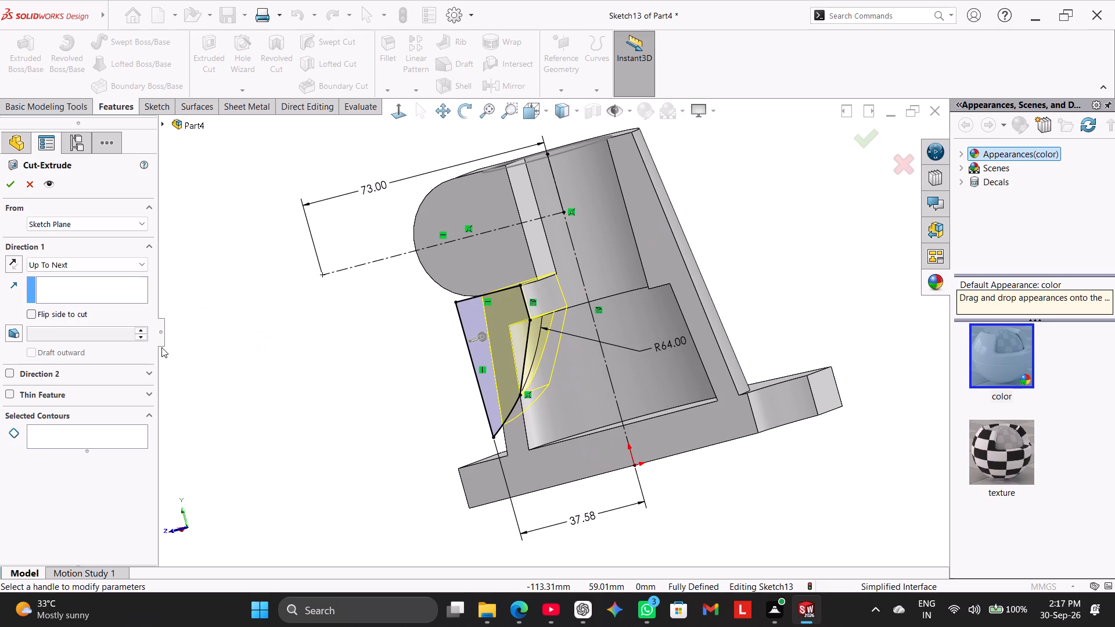
{"action": "left_click", "coordinate": [72, 267]}
{"action": "left_click", "coordinate": [101, 351]}
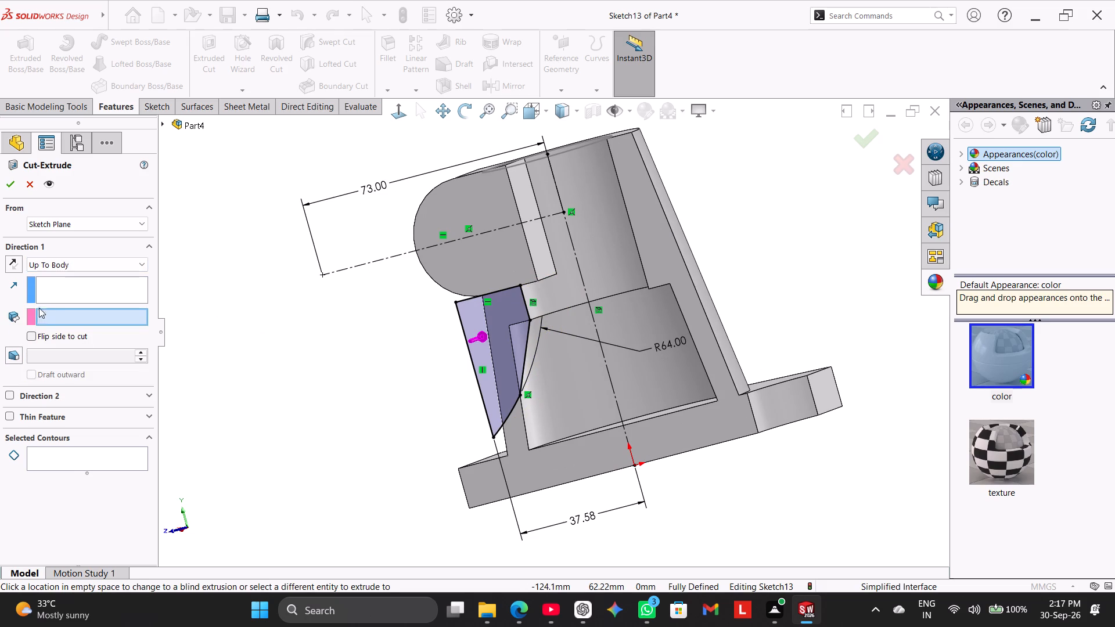
{"action": "left_click", "coordinate": [71, 258]}
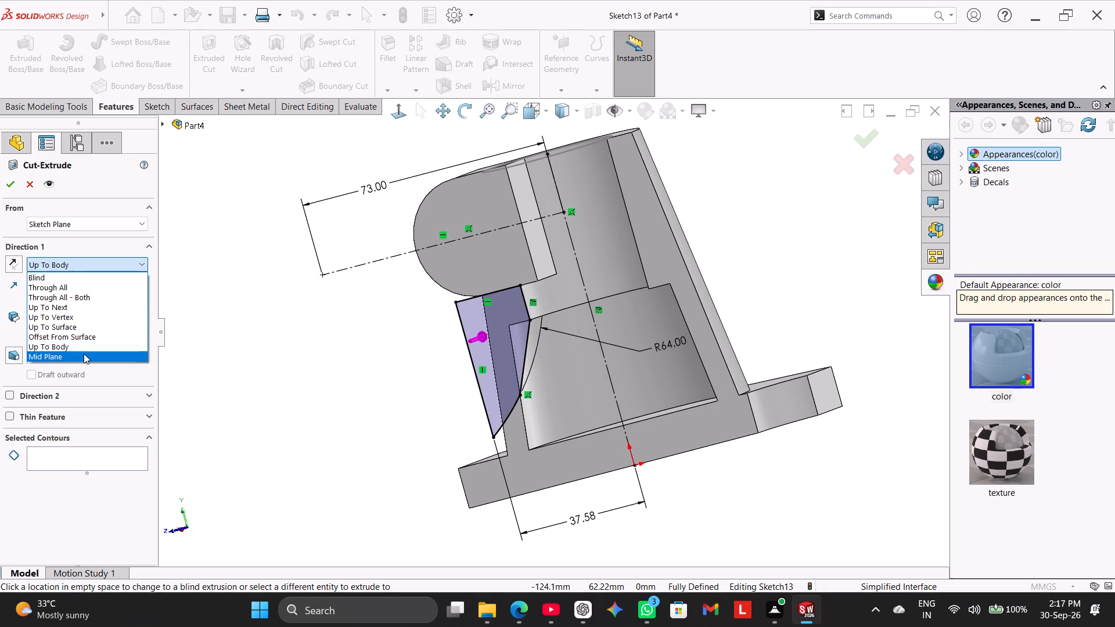
{"action": "left_click", "coordinate": [84, 354]}
{"action": "left_click", "coordinate": [13, 186]}
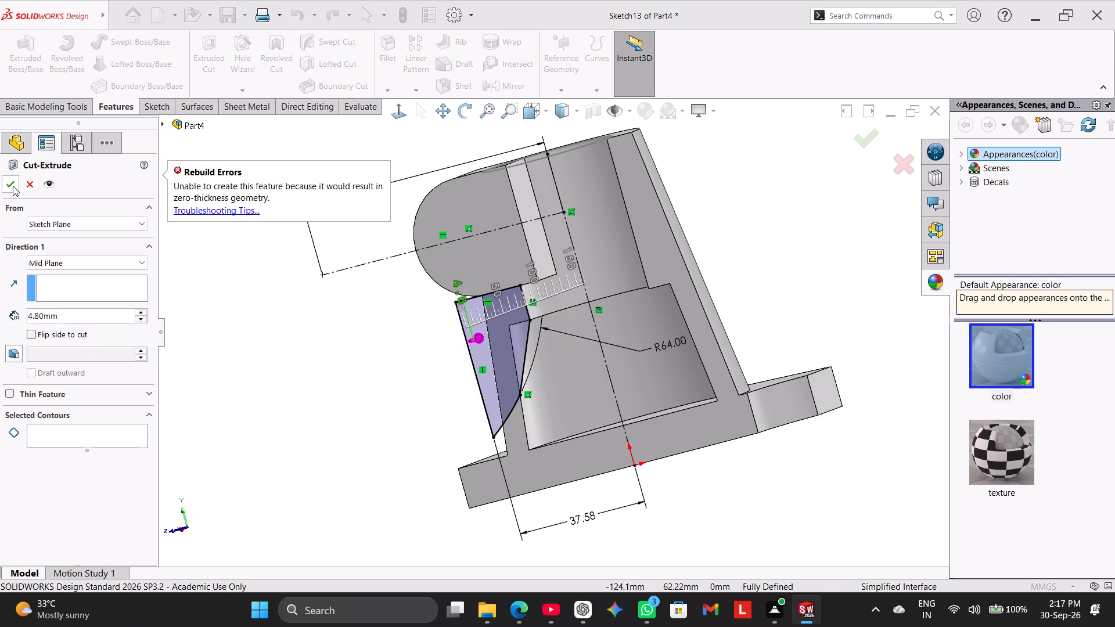
{"action": "triple_click", "coordinate": [13, 186]}
{"action": "left_click", "coordinate": [13, 186]}
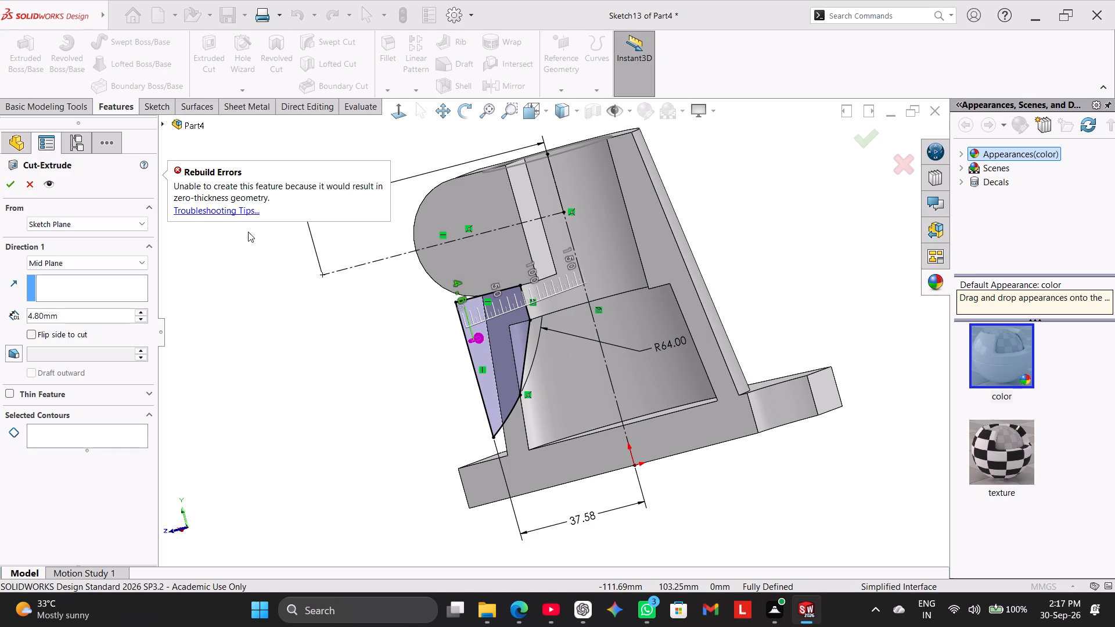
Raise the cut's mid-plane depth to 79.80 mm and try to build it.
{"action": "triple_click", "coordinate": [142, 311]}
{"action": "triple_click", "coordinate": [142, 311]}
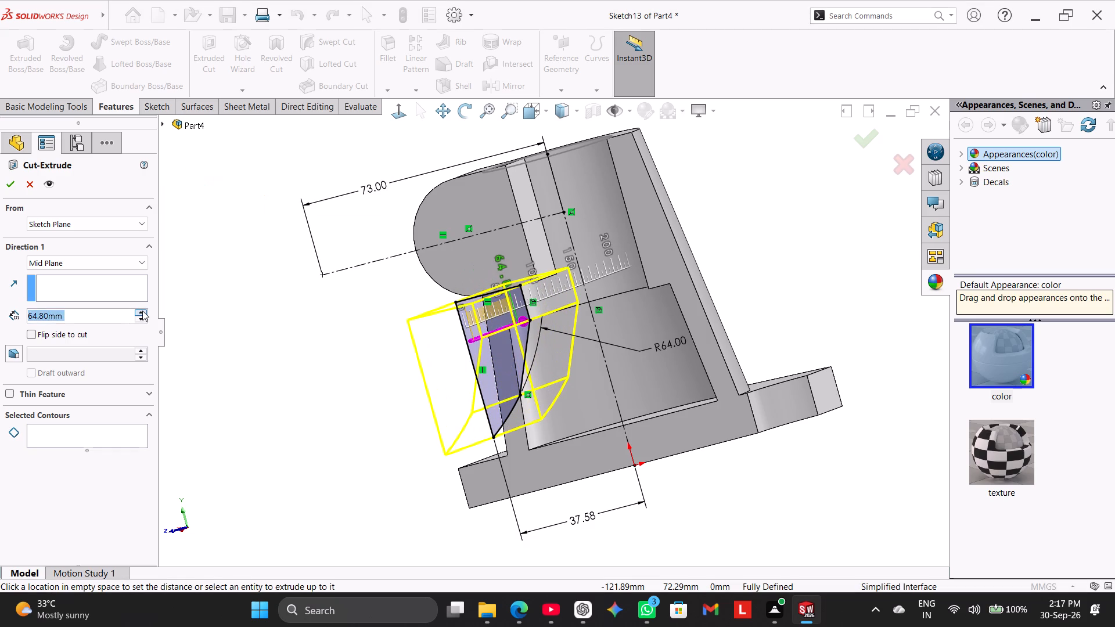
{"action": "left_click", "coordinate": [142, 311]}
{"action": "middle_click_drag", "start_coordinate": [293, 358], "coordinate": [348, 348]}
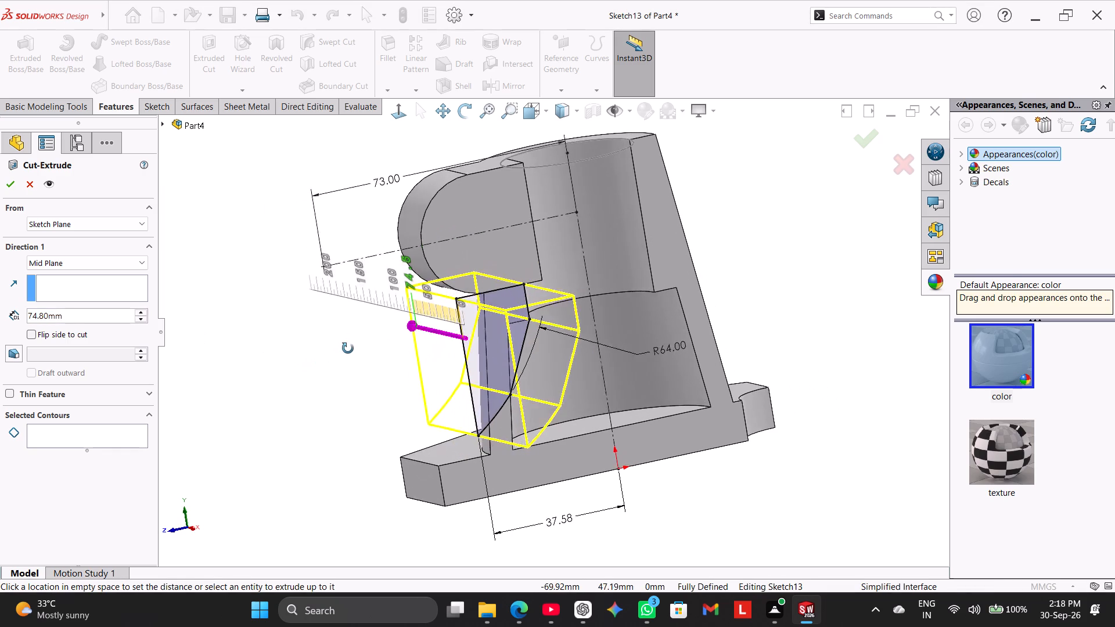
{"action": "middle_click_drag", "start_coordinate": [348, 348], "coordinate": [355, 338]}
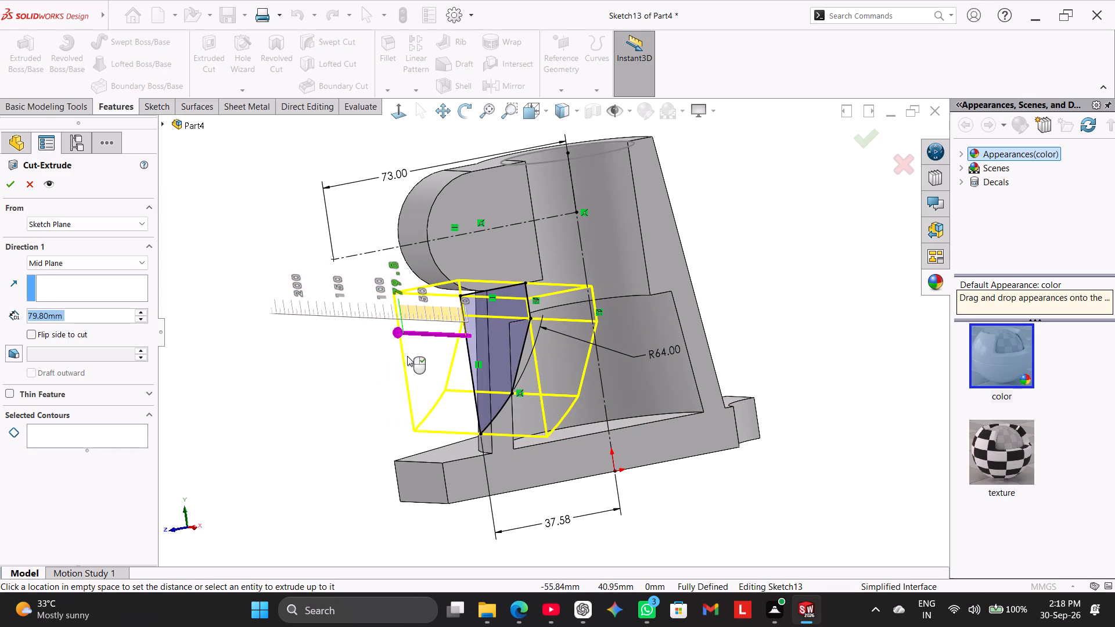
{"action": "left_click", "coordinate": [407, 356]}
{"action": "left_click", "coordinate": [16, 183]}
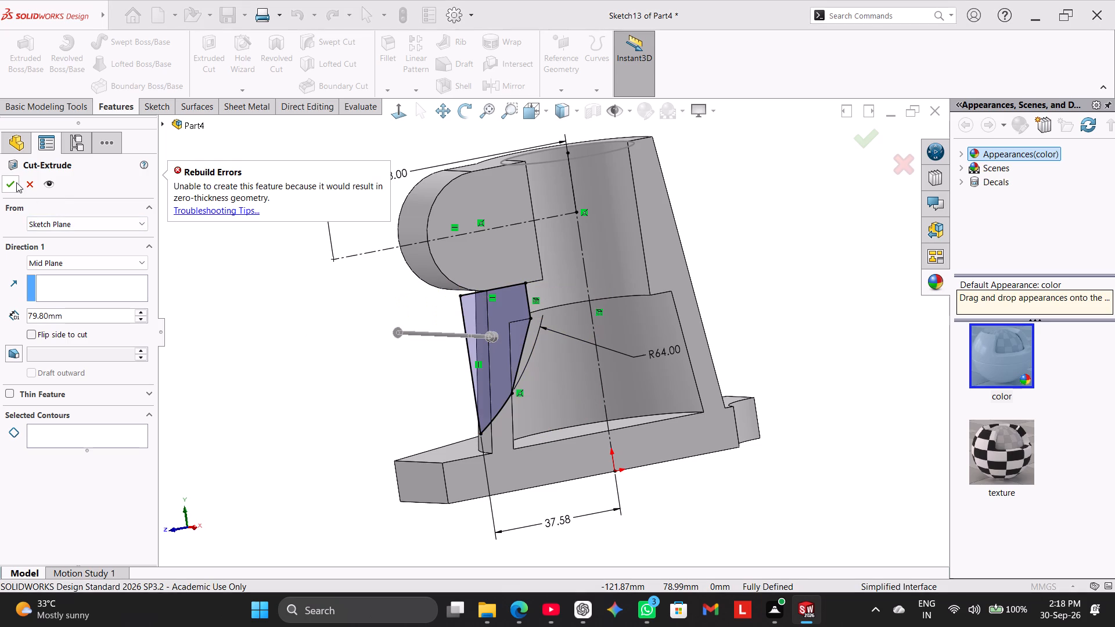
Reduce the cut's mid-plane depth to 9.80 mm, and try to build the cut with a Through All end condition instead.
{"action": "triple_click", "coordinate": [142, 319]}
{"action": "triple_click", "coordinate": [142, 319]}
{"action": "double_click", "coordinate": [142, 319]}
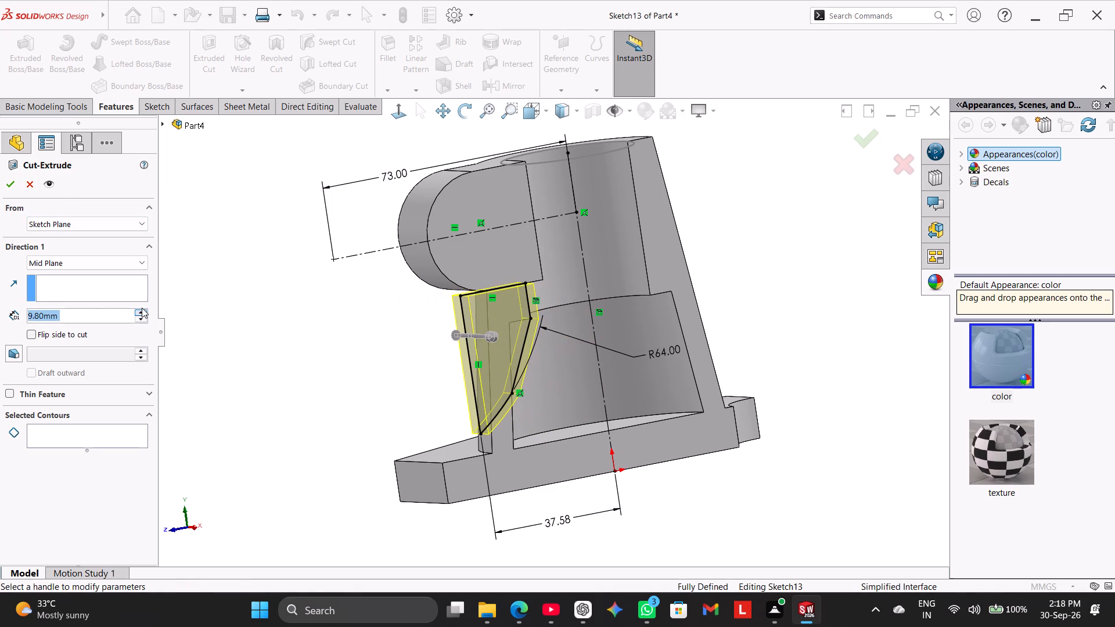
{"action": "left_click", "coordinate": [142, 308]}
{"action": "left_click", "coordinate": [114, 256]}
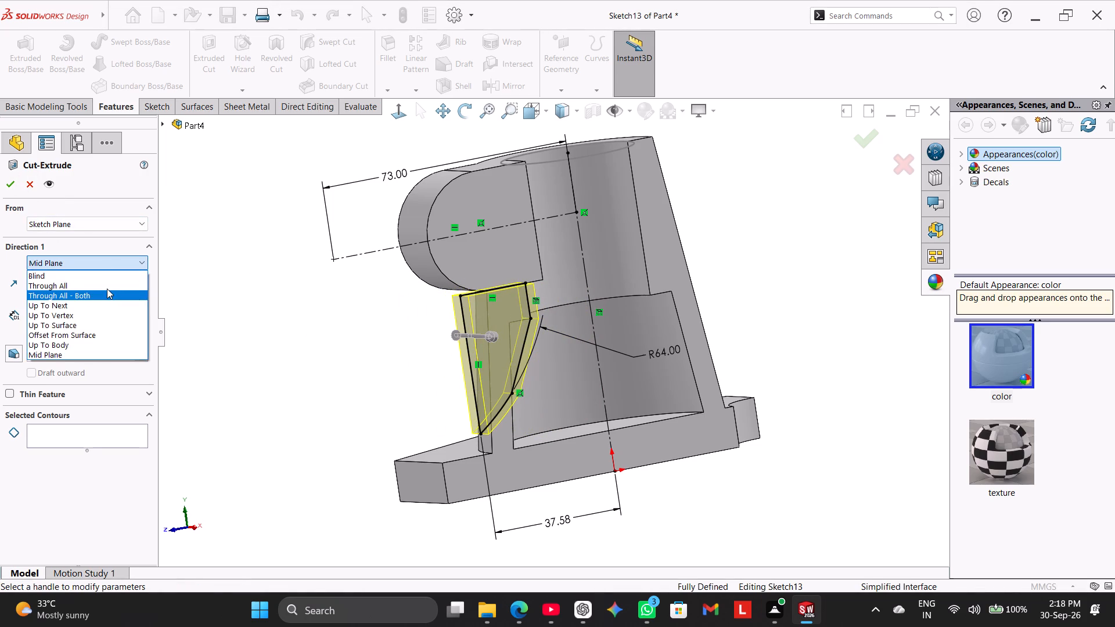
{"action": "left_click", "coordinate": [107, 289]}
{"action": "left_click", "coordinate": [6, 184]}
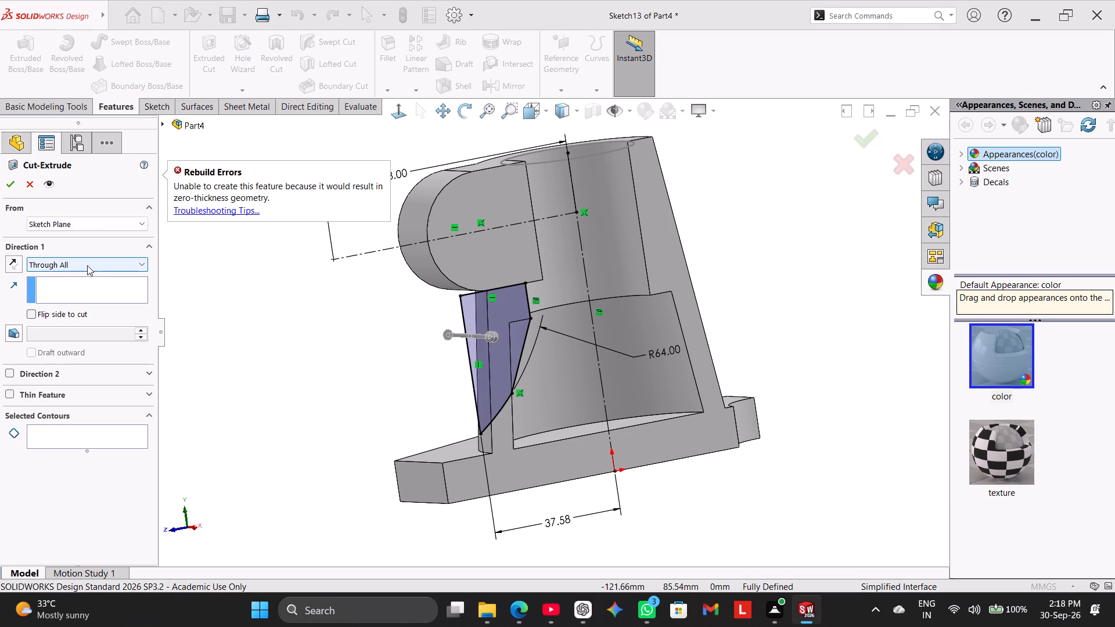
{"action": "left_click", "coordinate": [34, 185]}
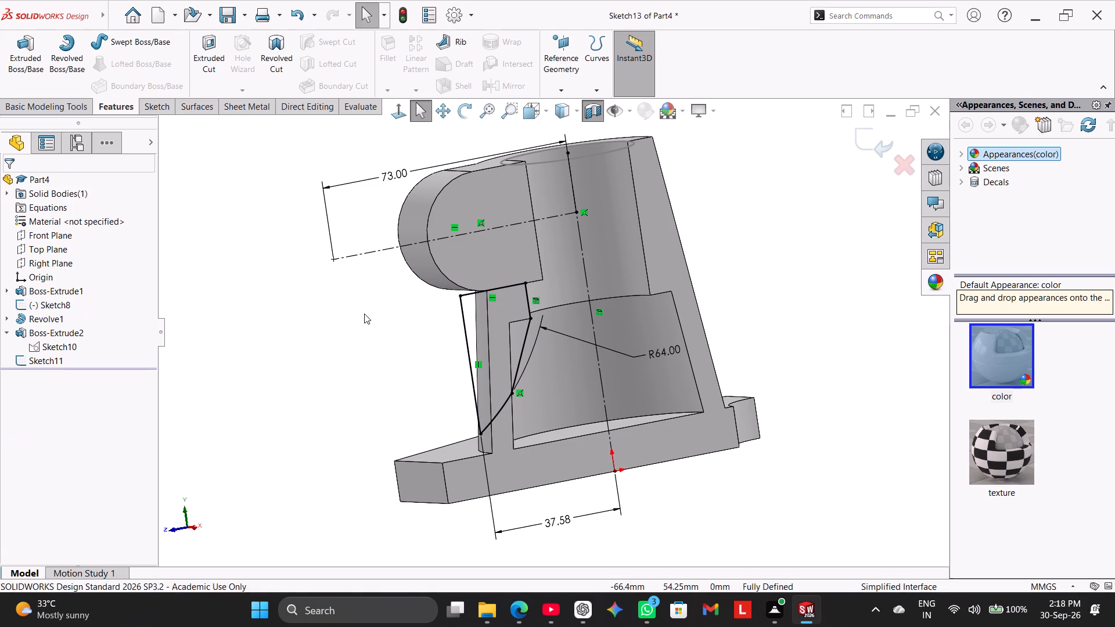
Examine how the closed cut profile in Sketch13 meets the lug, the boss wall and the inner cavity from several angles.
{"action": "left_click", "coordinate": [398, 112]}
{"action": "left_click", "coordinate": [320, 350]}
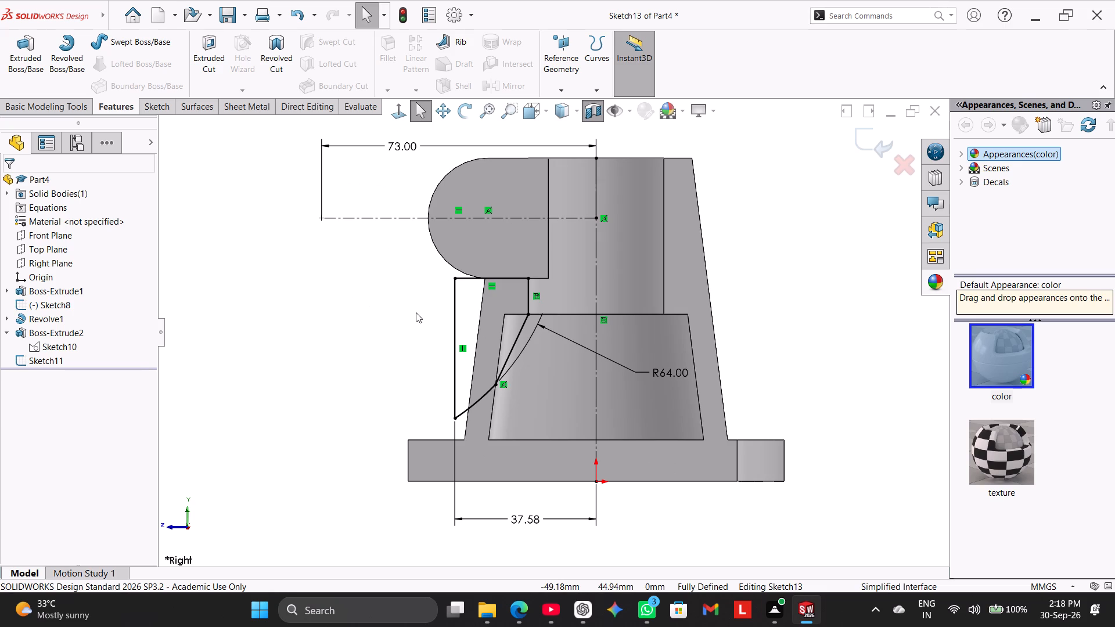
{"action": "scroll", "coordinate": [416, 312], "scroll_direction": "down", "scroll_amount": 3}
{"action": "scroll", "coordinate": [659, 328], "scroll_direction": "down", "scroll_amount": 2}
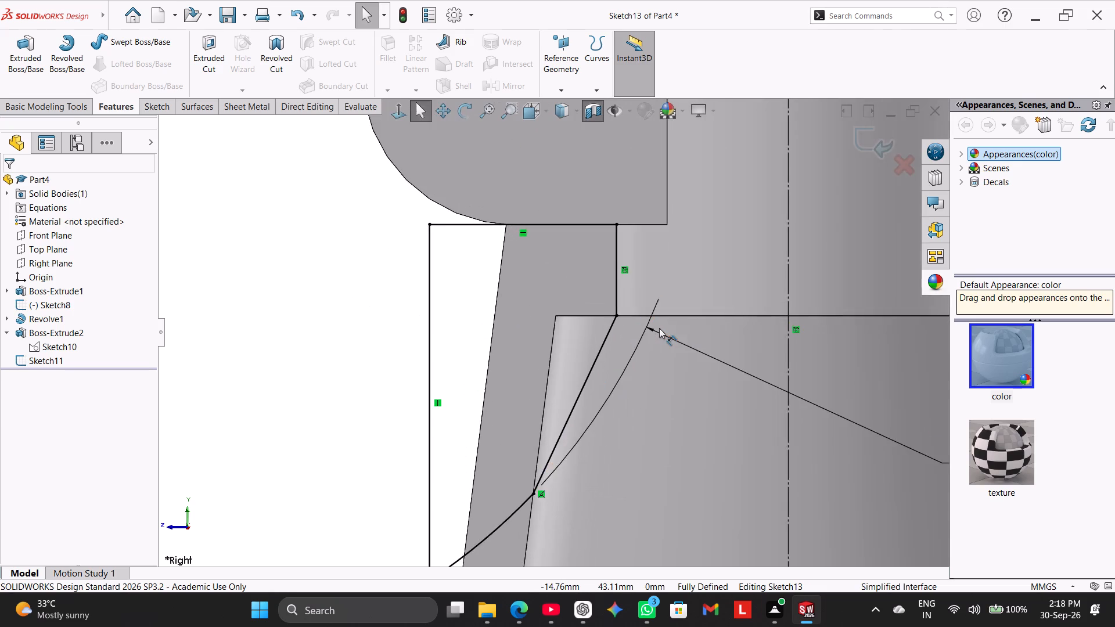
{"action": "scroll", "coordinate": [659, 328], "scroll_direction": "up", "scroll_amount": 4}
{"action": "middle_click_drag", "start_coordinate": [386, 381], "coordinate": [398, 362]}
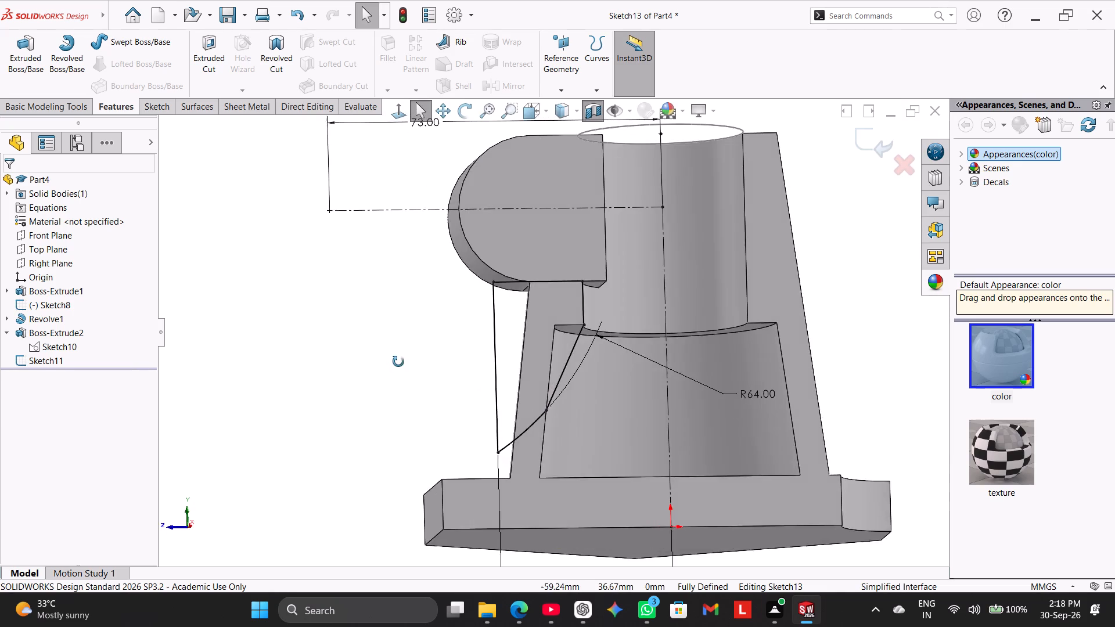
{"action": "middle_click_drag", "start_coordinate": [398, 362], "coordinate": [380, 398]}
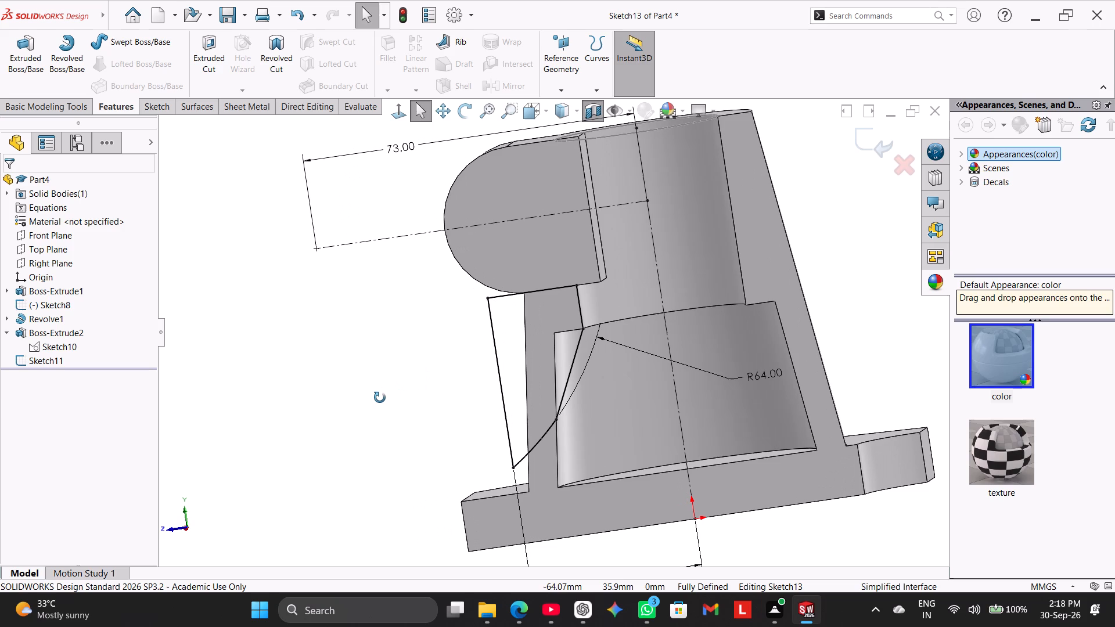
{"action": "middle_click_drag", "start_coordinate": [380, 398], "coordinate": [447, 430]}
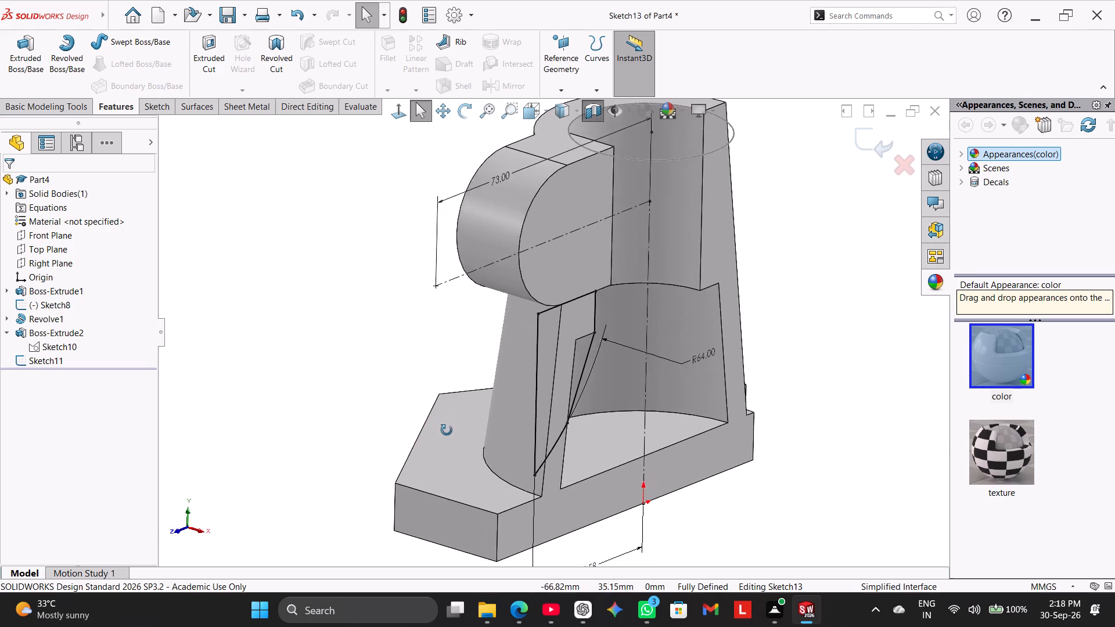
{"action": "middle_click_drag", "start_coordinate": [447, 430], "coordinate": [408, 438]}
{"action": "scroll", "coordinate": [407, 437], "scroll_direction": "down", "scroll_amount": 1}
{"action": "left_click", "coordinate": [401, 117]}
{"action": "scroll", "coordinate": [438, 361], "scroll_direction": "down", "scroll_amount": 2}
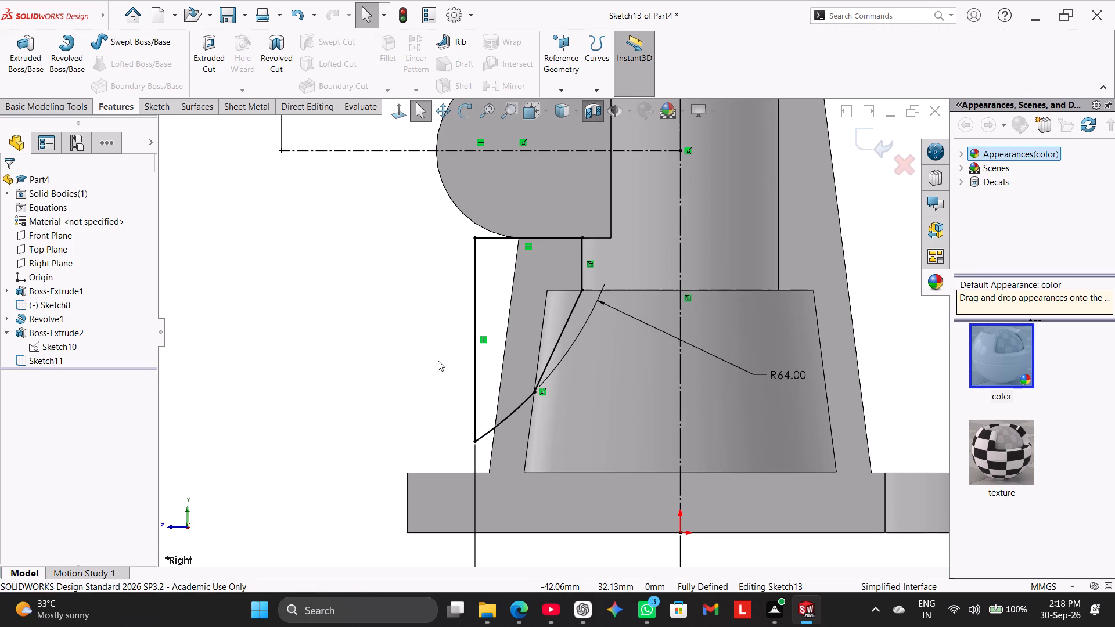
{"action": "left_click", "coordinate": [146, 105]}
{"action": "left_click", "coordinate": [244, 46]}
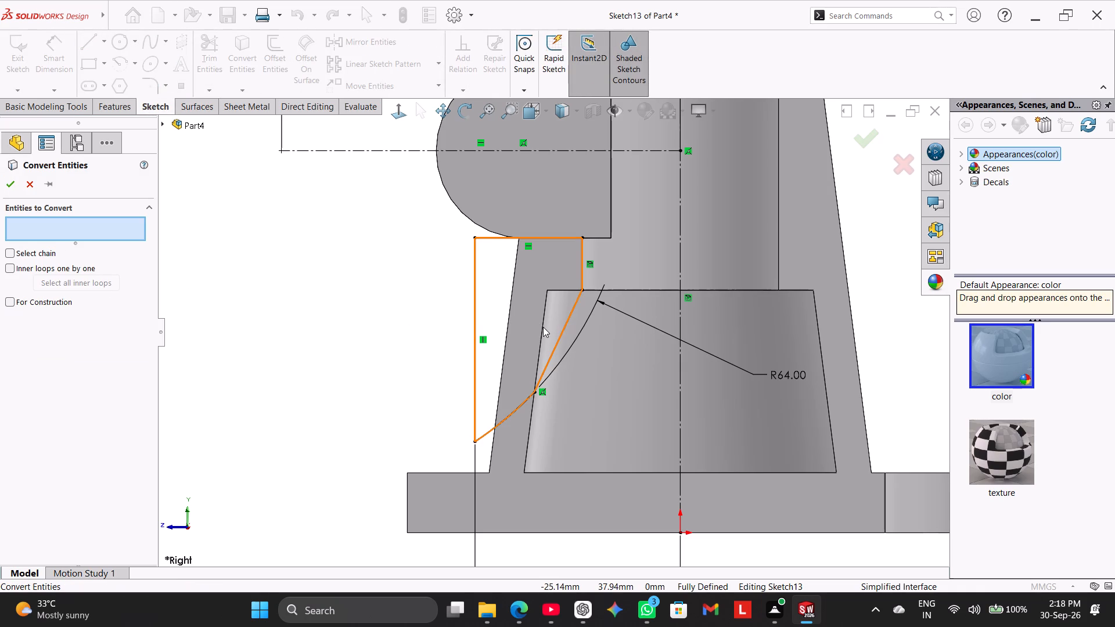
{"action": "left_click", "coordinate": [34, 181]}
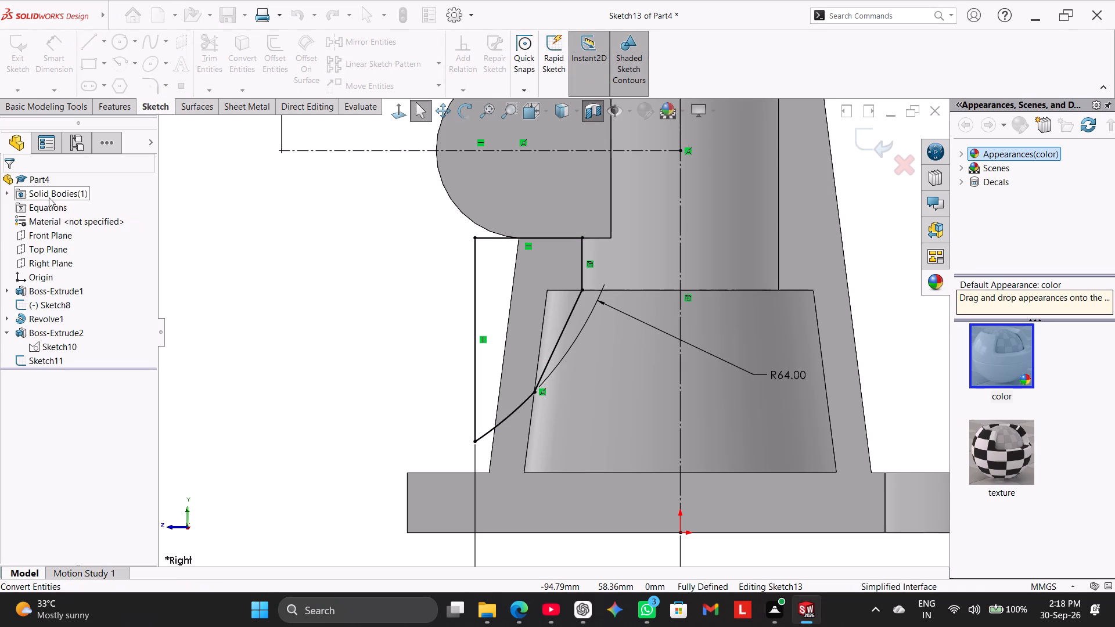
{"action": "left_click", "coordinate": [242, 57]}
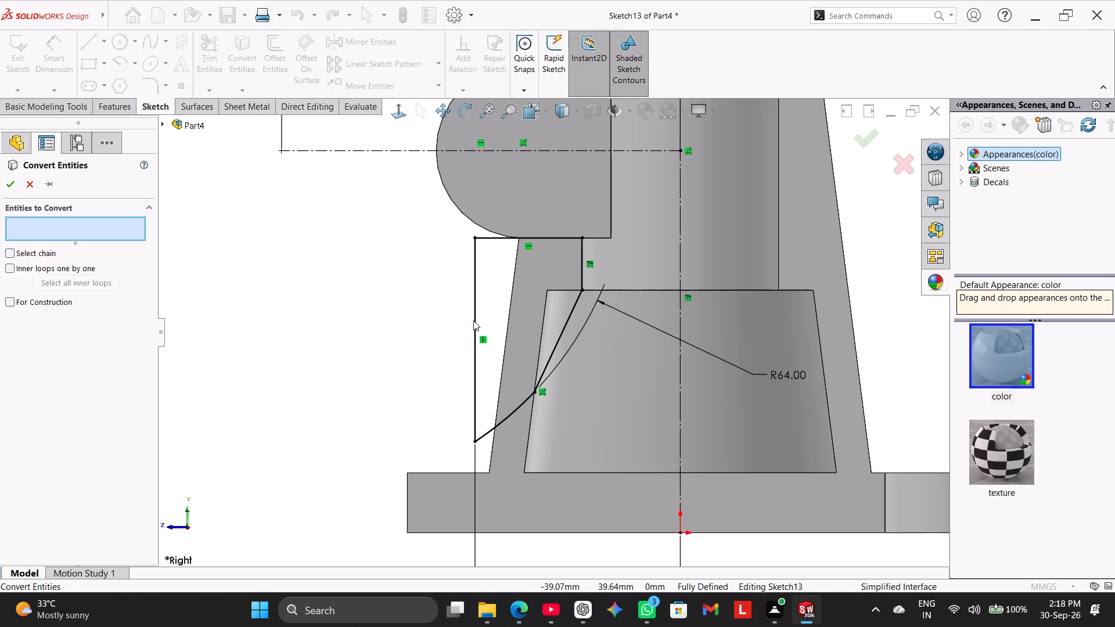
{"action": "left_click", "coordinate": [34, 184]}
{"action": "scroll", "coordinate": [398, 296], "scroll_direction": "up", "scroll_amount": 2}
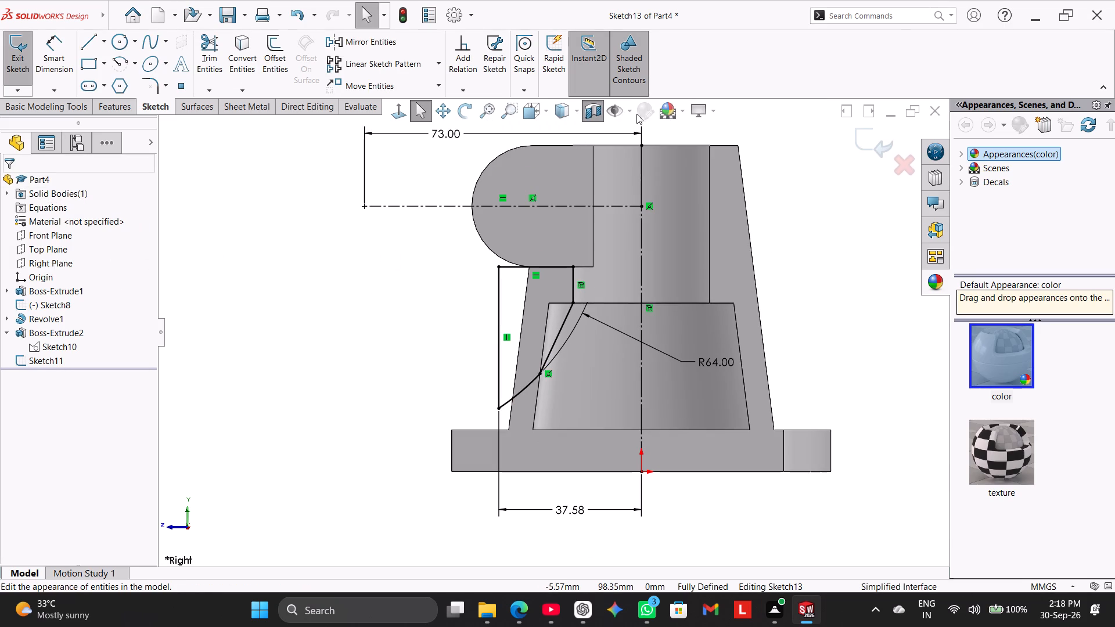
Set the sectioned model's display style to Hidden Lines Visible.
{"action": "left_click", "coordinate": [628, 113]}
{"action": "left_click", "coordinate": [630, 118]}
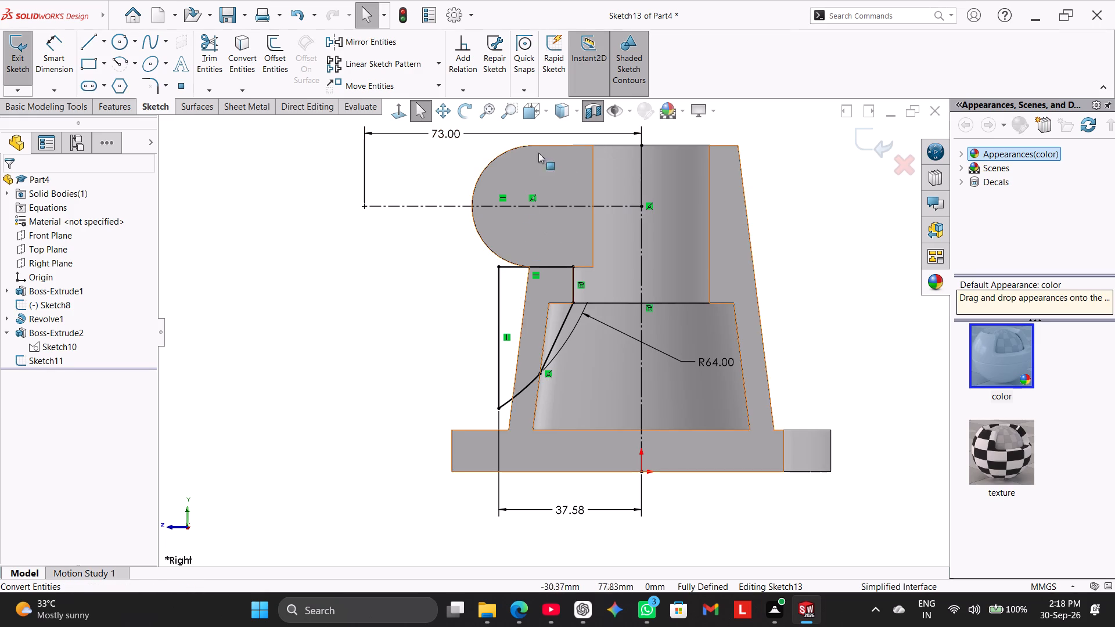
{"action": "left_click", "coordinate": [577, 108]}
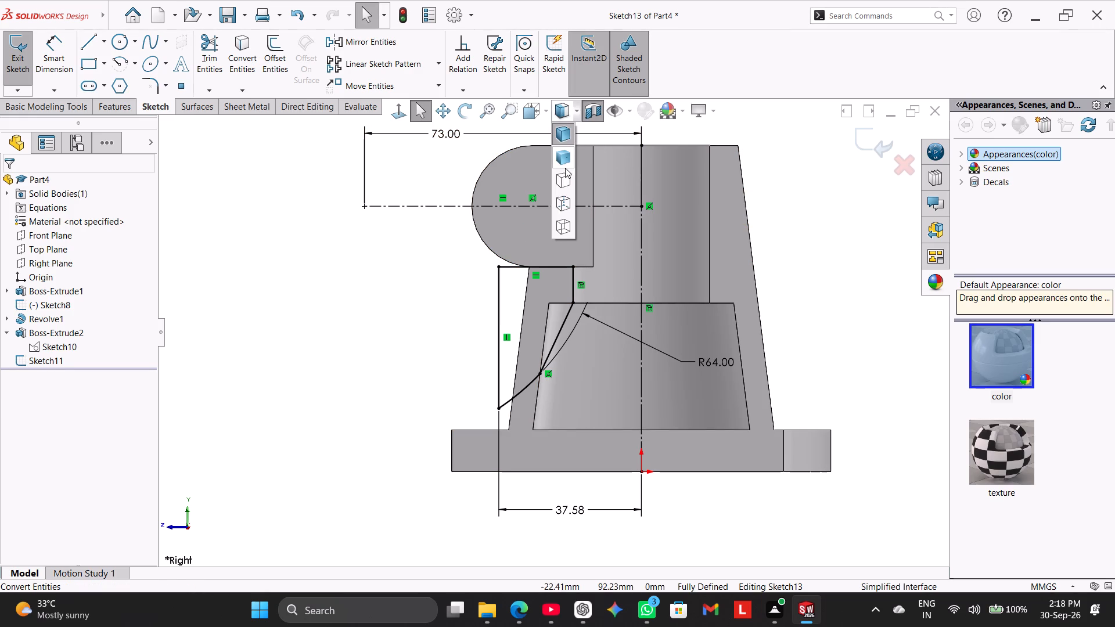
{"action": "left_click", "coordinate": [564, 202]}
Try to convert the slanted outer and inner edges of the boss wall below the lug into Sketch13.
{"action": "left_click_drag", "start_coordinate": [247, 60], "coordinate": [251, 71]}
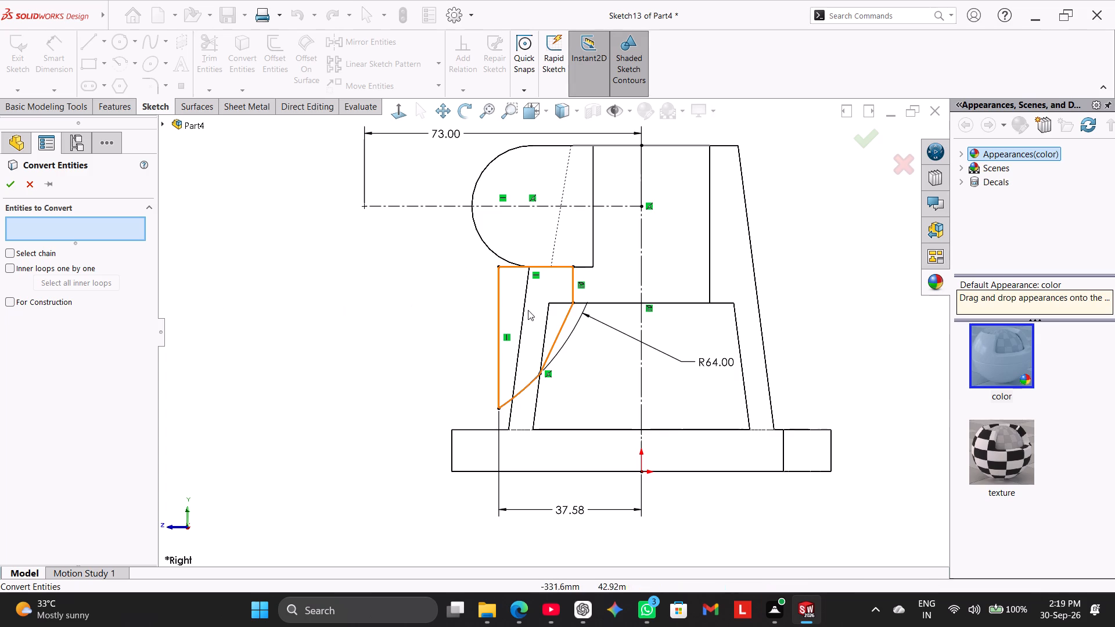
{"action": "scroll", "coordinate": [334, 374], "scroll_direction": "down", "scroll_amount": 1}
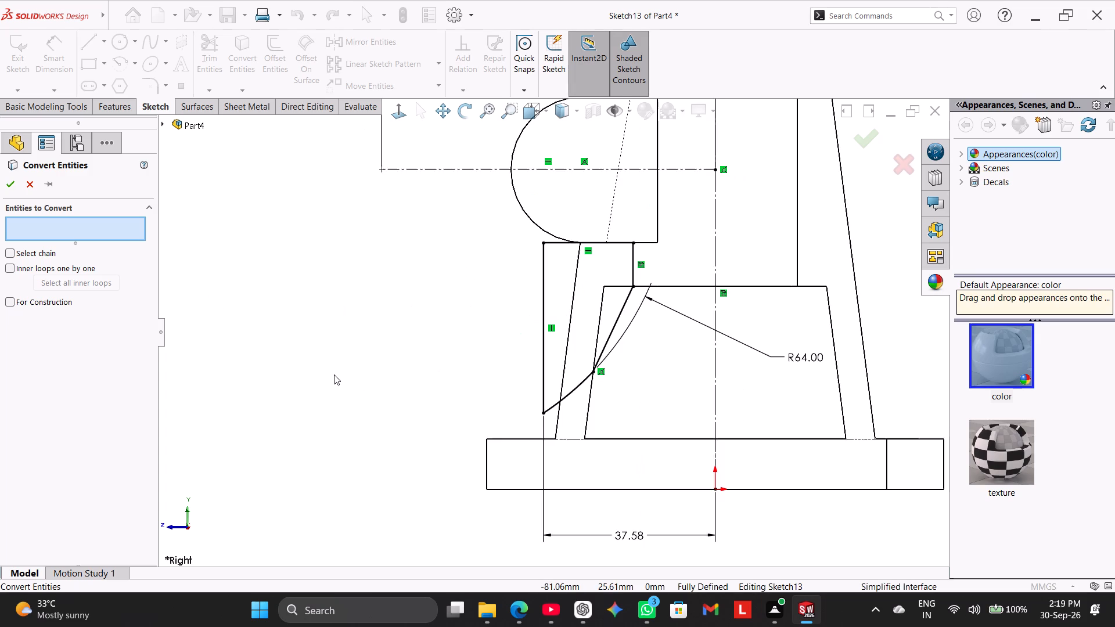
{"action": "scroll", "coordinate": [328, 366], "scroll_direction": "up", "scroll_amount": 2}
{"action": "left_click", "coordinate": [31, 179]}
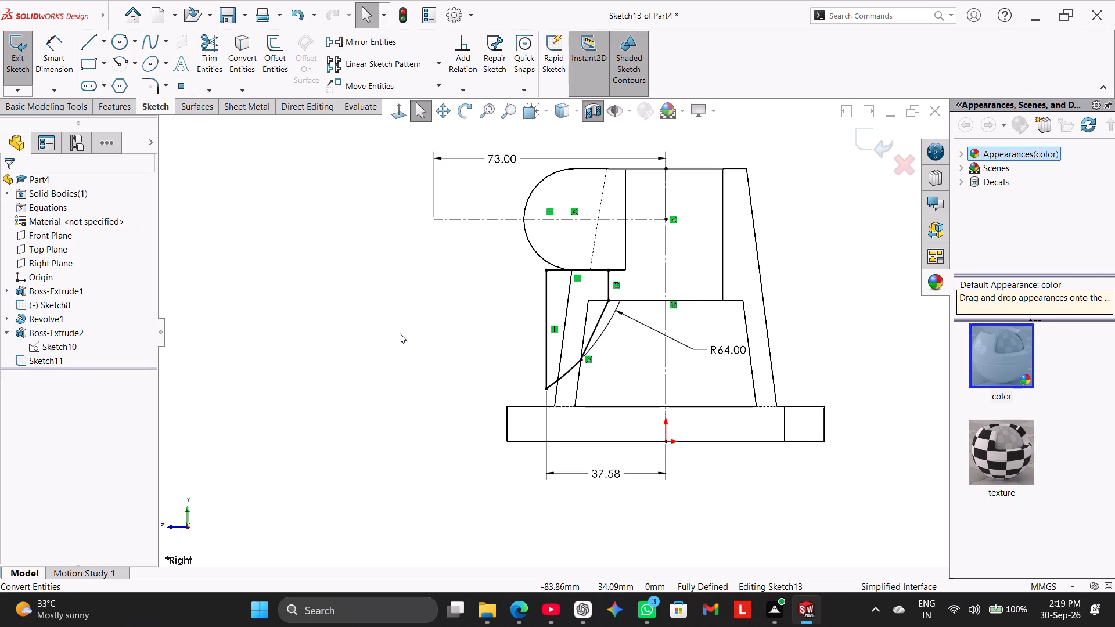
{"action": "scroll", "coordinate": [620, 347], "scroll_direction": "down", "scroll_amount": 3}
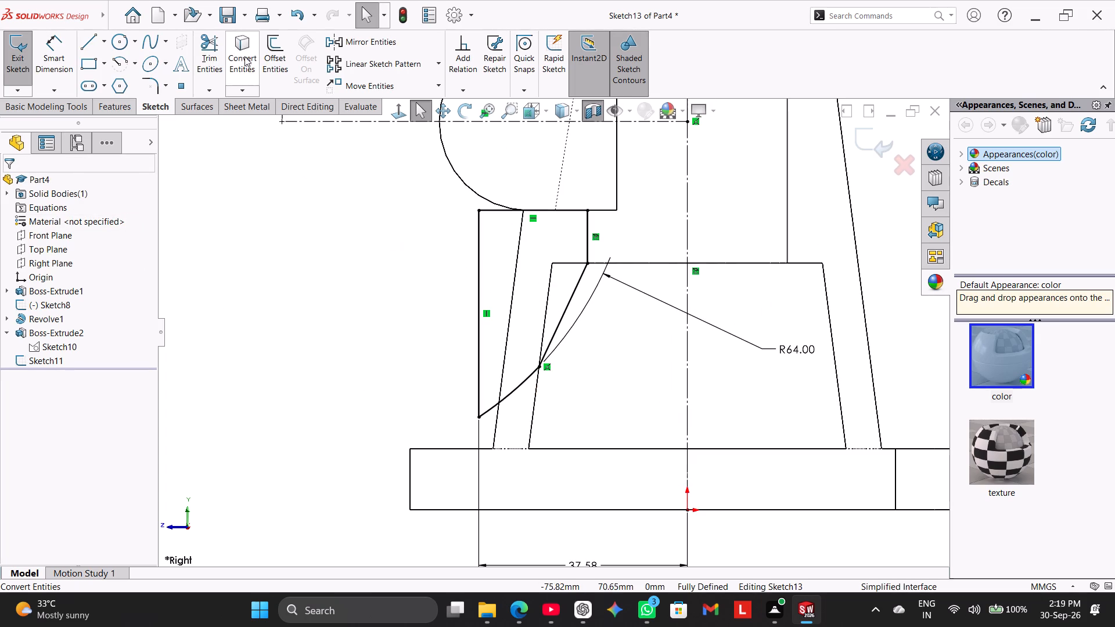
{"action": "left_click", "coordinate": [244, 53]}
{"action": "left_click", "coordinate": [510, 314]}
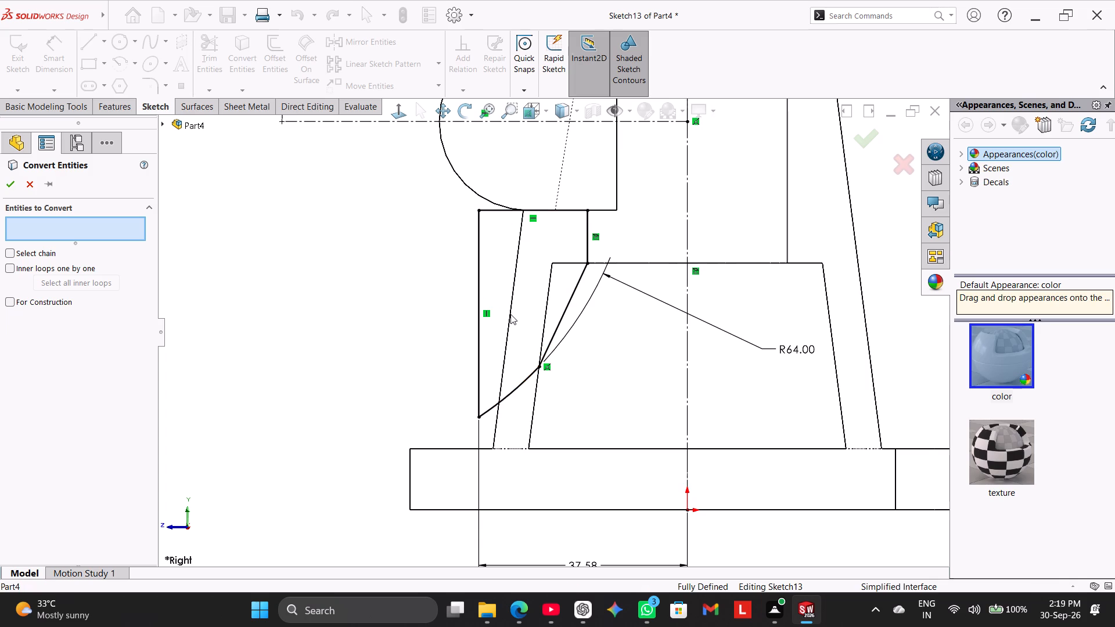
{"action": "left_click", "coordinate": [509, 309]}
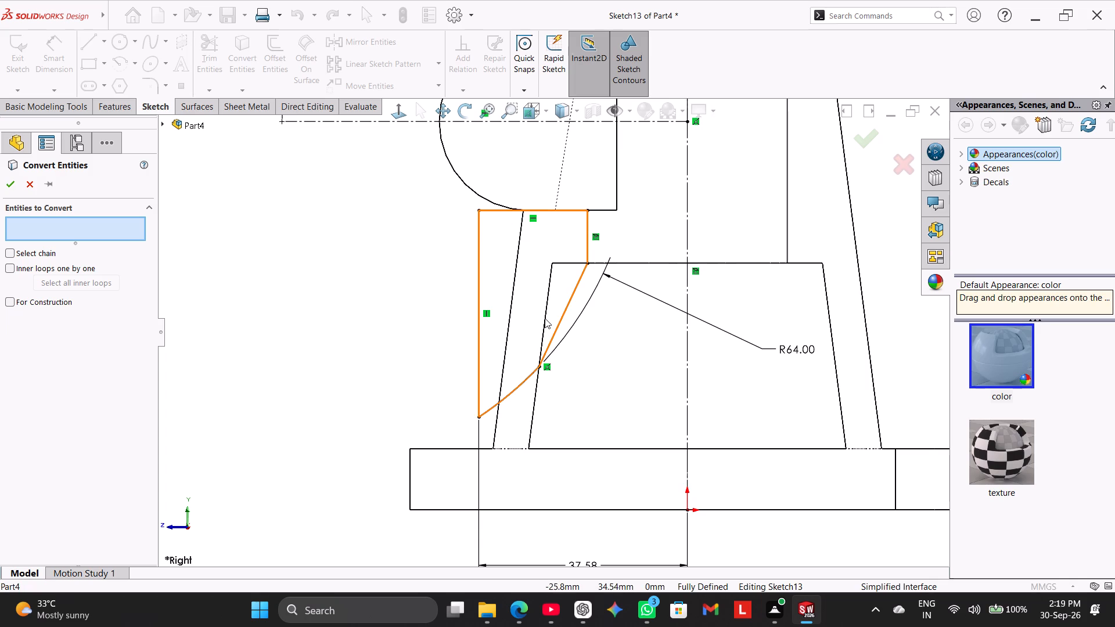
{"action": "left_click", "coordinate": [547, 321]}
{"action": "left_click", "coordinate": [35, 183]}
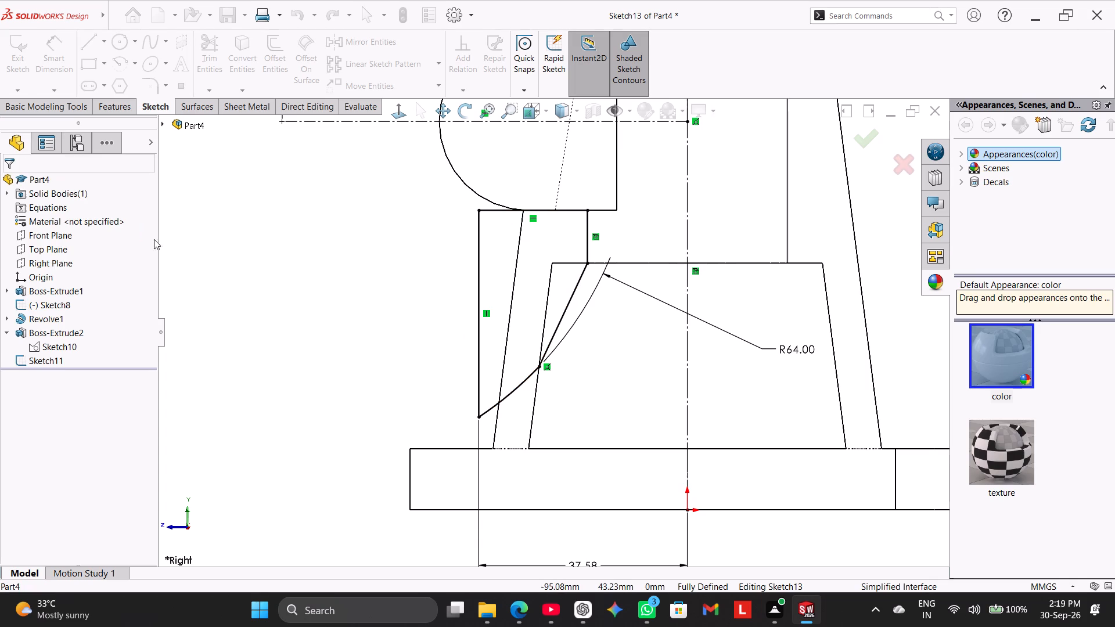
Exit Sketch13 and turn off the section view, keeping the whole part facing the Right view.
{"action": "scroll", "coordinate": [366, 331], "scroll_direction": "up", "scroll_amount": 5}
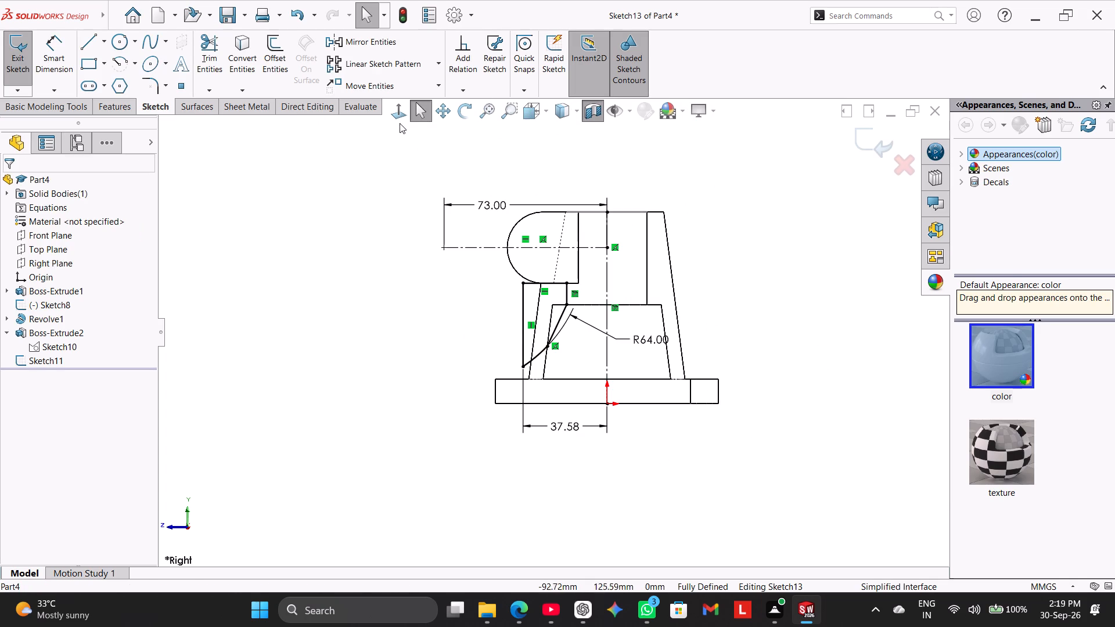
{"action": "left_click", "coordinate": [397, 118]}
{"action": "left_click", "coordinate": [397, 118]}
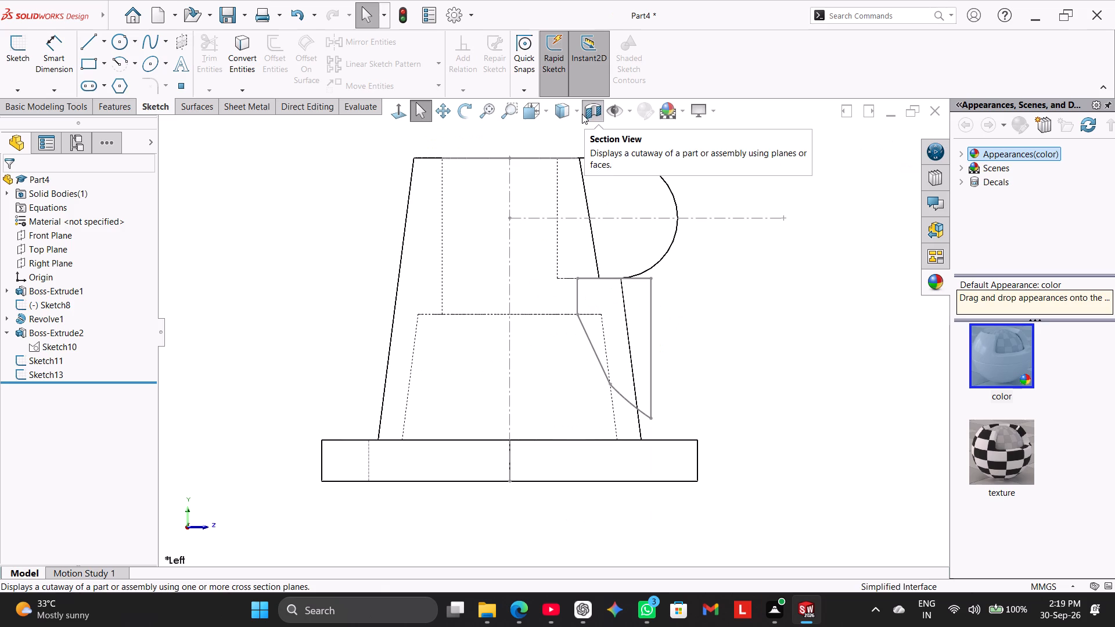
{"action": "left_click", "coordinate": [594, 111]}
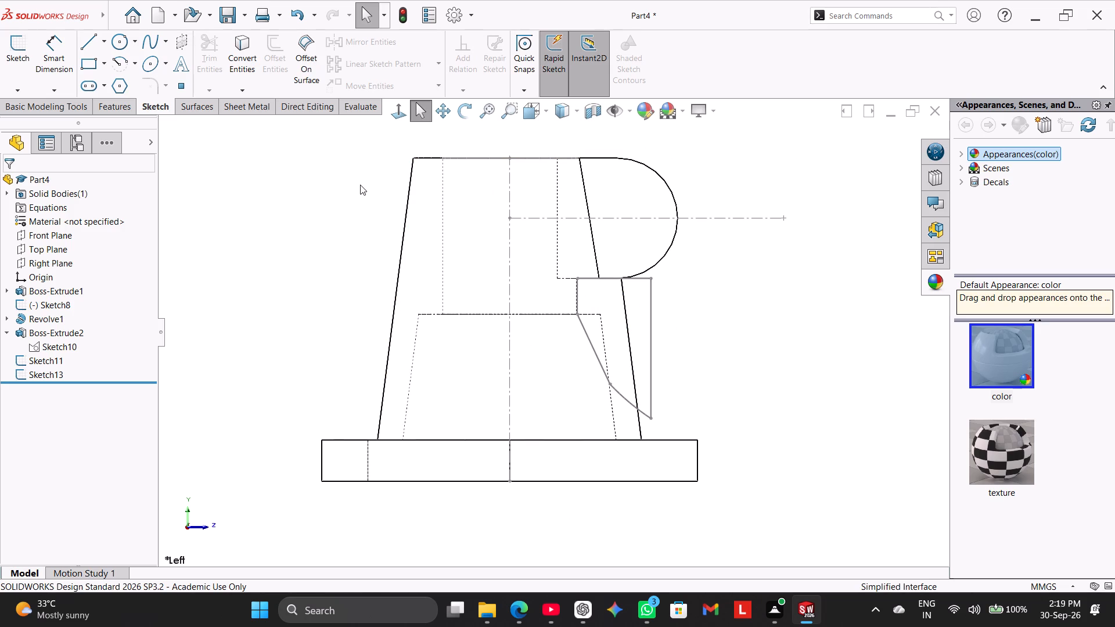
{"action": "left_click", "coordinate": [394, 113]}
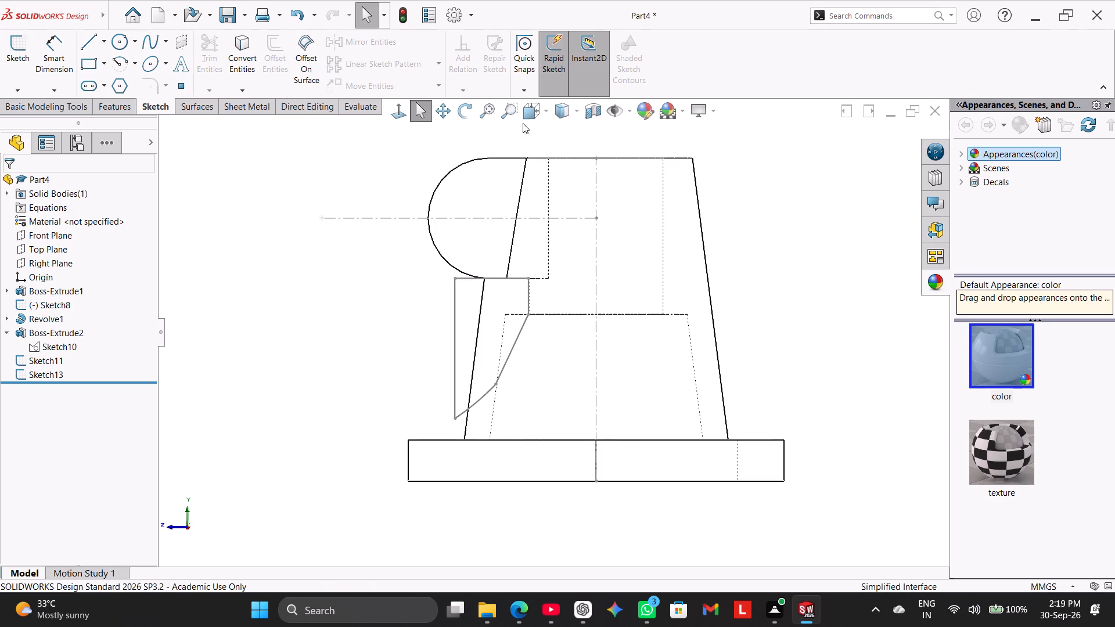
Reopen Sketch13 for editing and display the unsectioned model with Hidden Lines Visible.
{"action": "left_click", "coordinate": [579, 109]}
{"action": "left_click", "coordinate": [570, 131]}
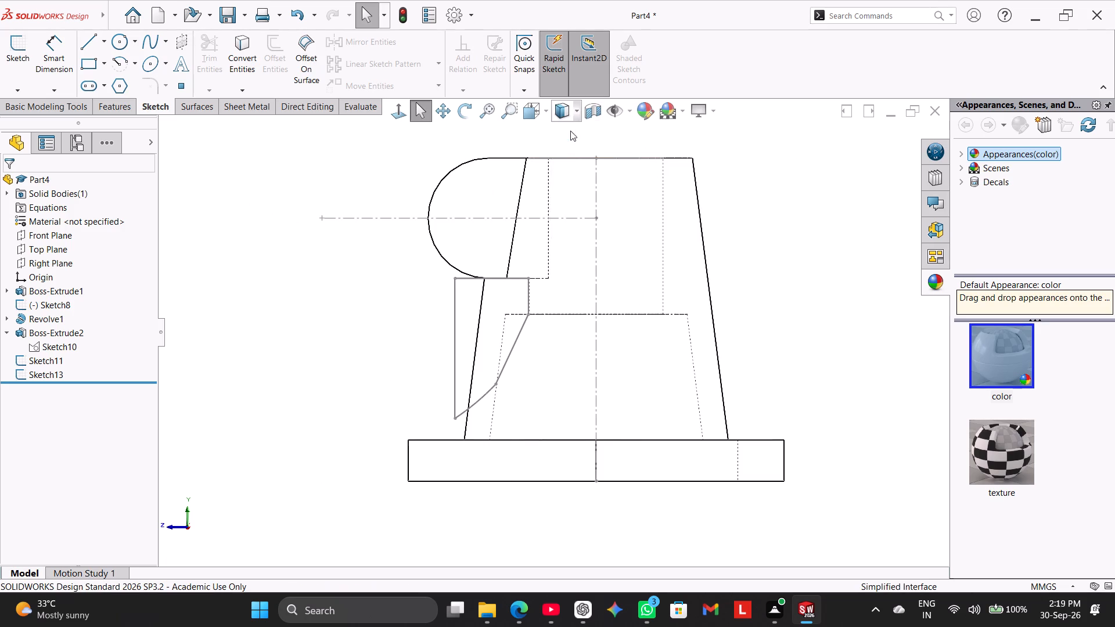
{"action": "left_click", "coordinate": [387, 225]}
{"action": "double_click", "coordinate": [455, 315]}
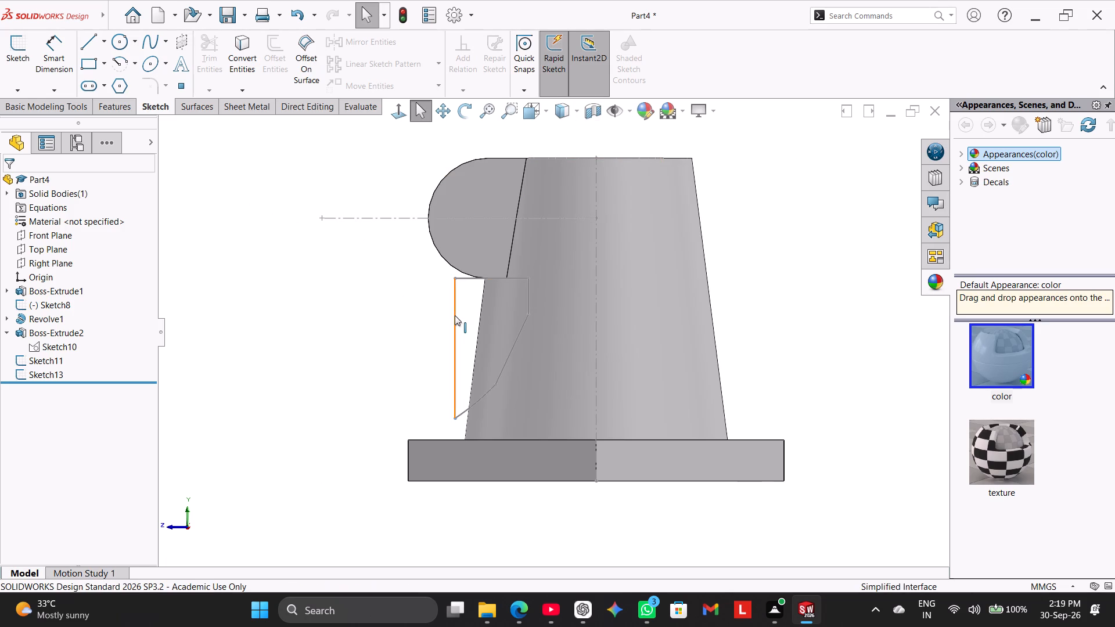
{"action": "left_click", "coordinate": [576, 117]}
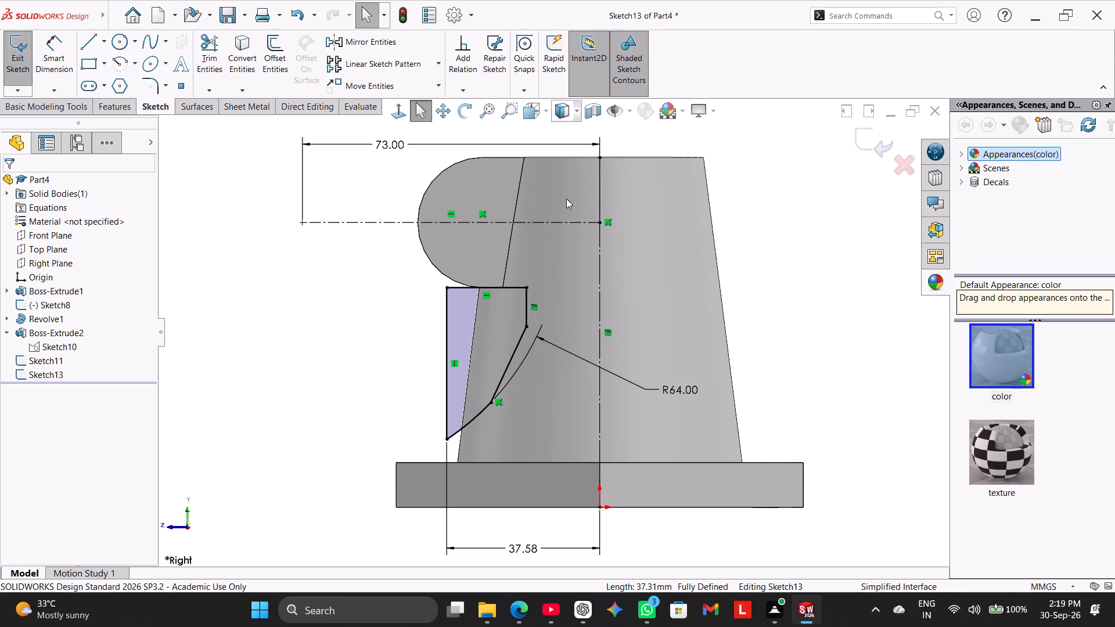
{"action": "left_click", "coordinate": [566, 199]}
{"action": "left_click", "coordinate": [346, 326]}
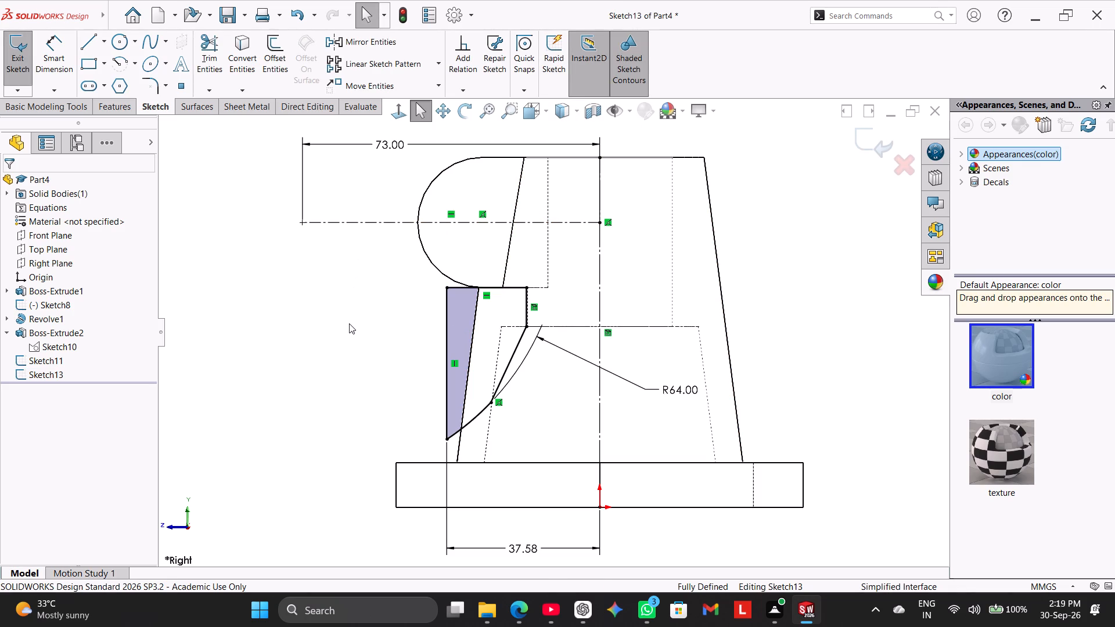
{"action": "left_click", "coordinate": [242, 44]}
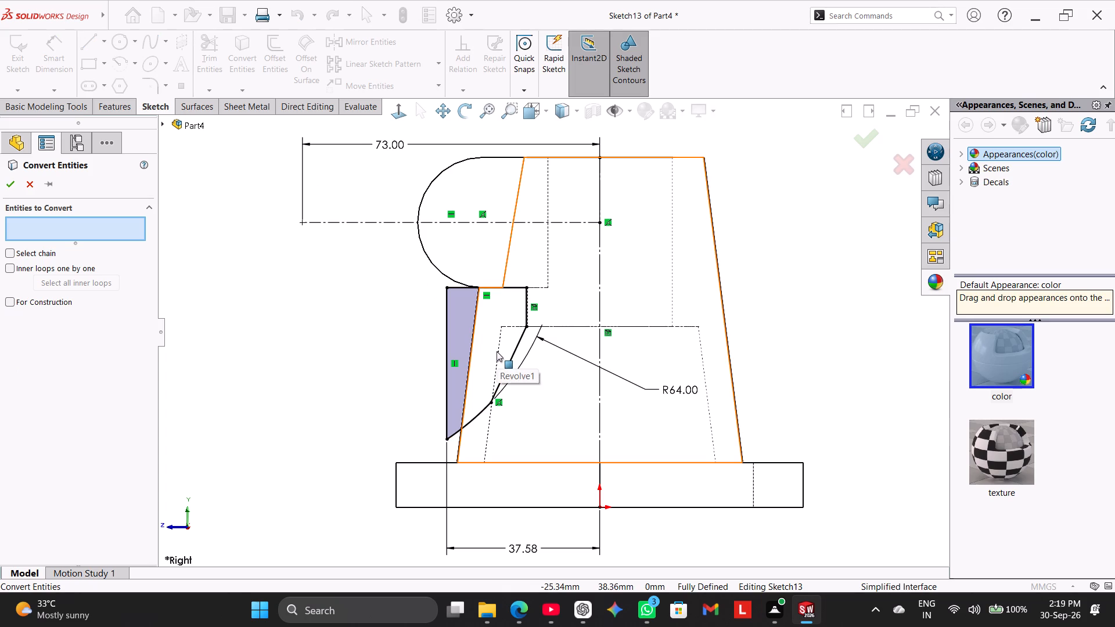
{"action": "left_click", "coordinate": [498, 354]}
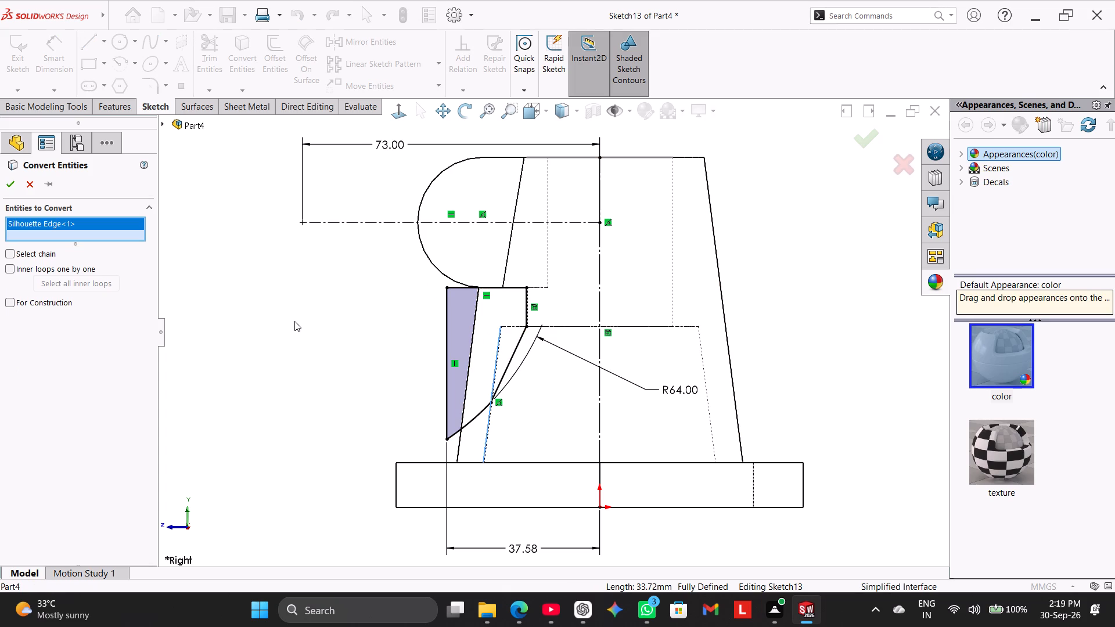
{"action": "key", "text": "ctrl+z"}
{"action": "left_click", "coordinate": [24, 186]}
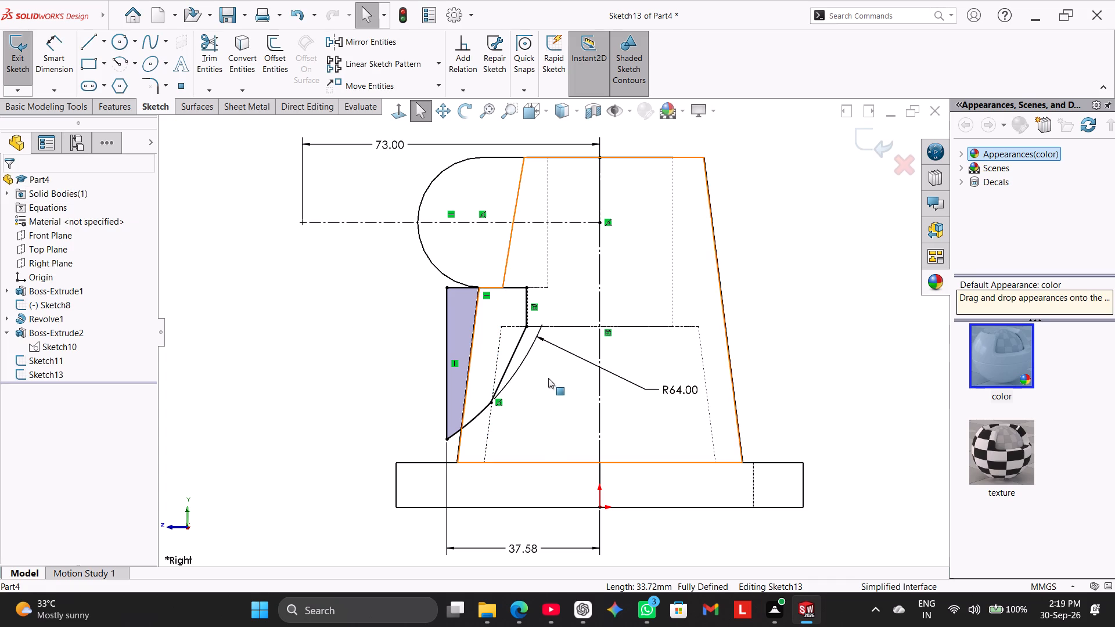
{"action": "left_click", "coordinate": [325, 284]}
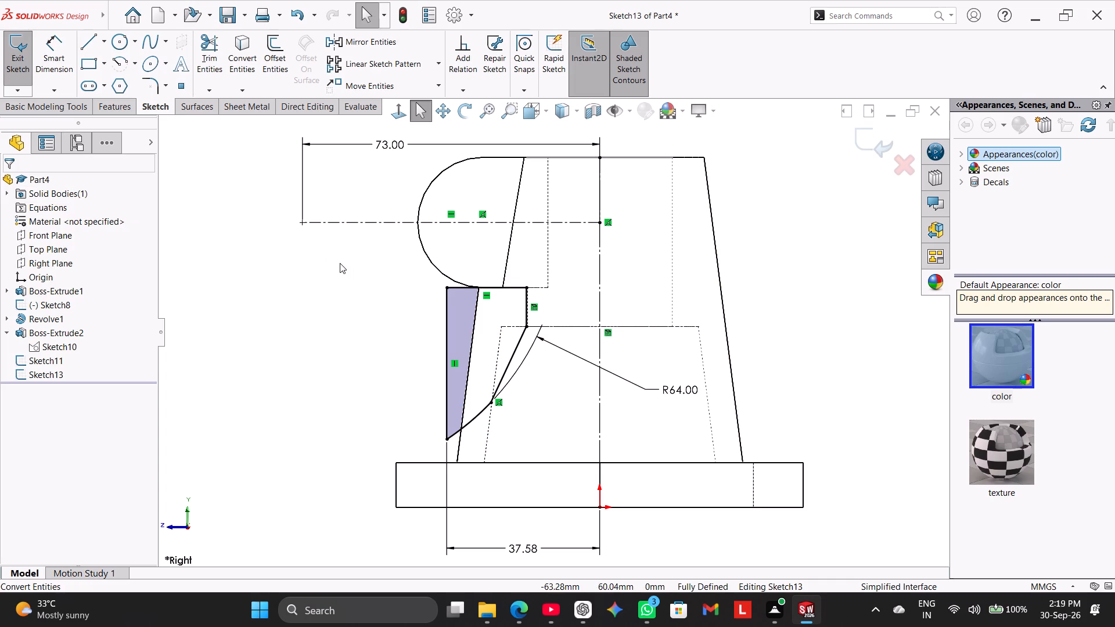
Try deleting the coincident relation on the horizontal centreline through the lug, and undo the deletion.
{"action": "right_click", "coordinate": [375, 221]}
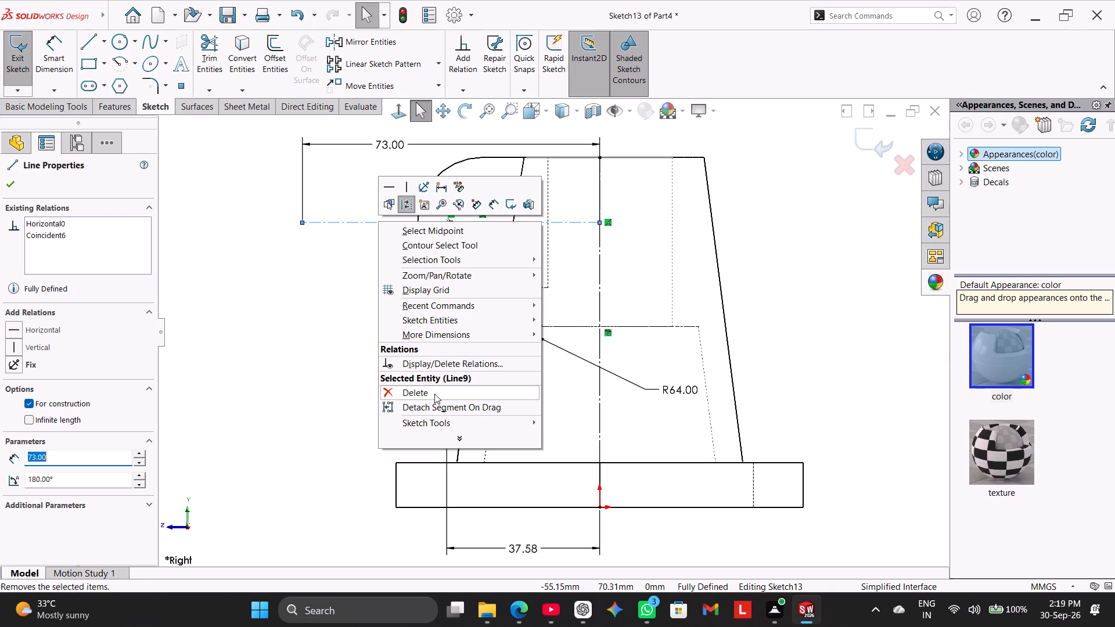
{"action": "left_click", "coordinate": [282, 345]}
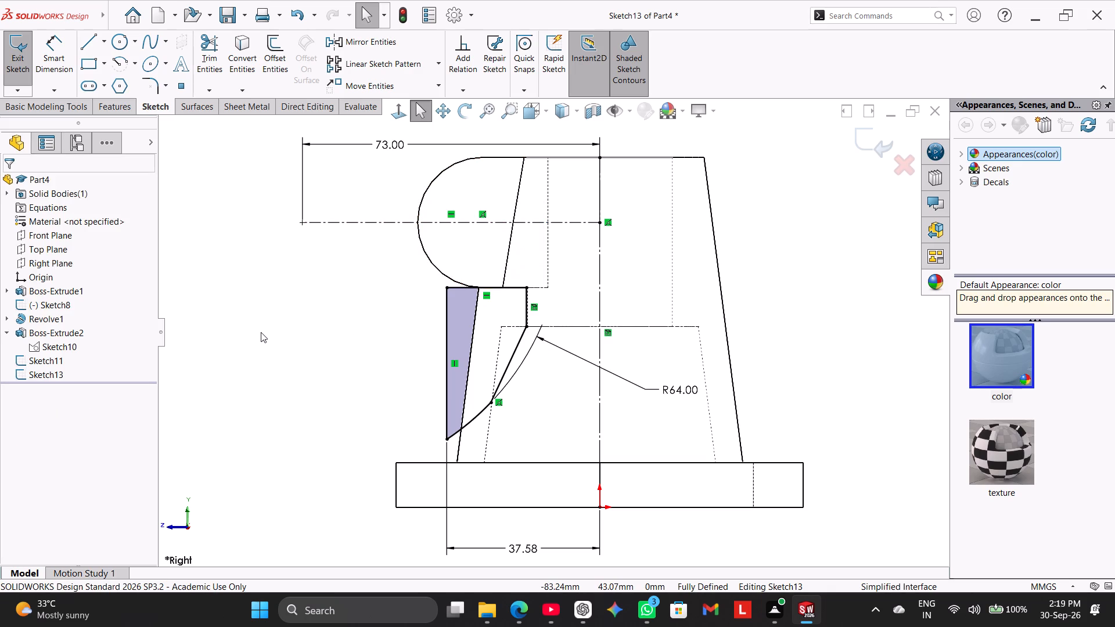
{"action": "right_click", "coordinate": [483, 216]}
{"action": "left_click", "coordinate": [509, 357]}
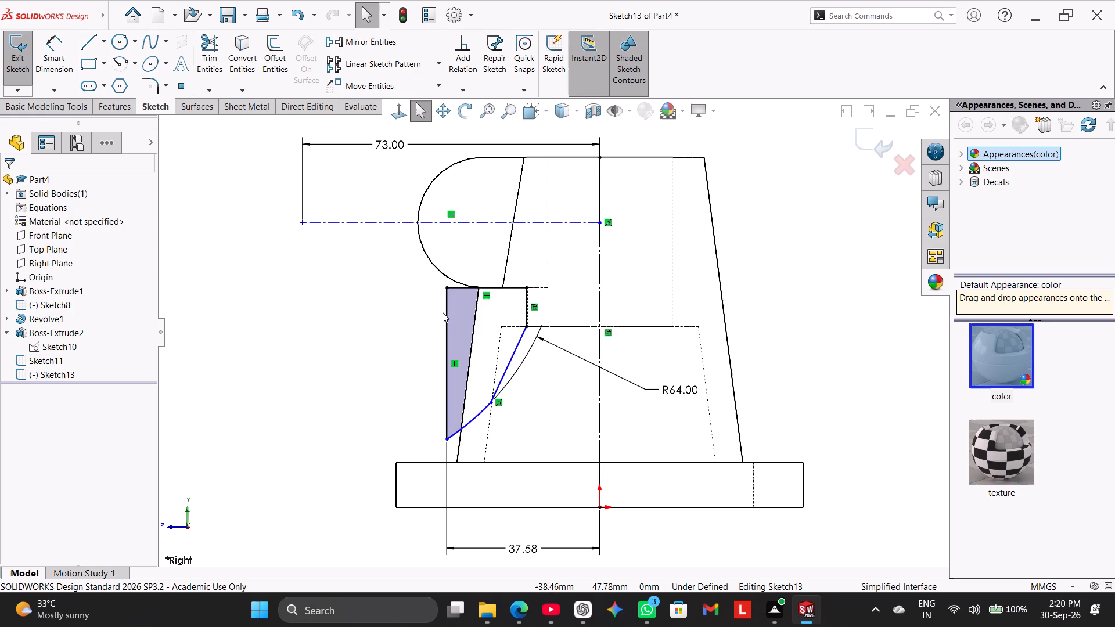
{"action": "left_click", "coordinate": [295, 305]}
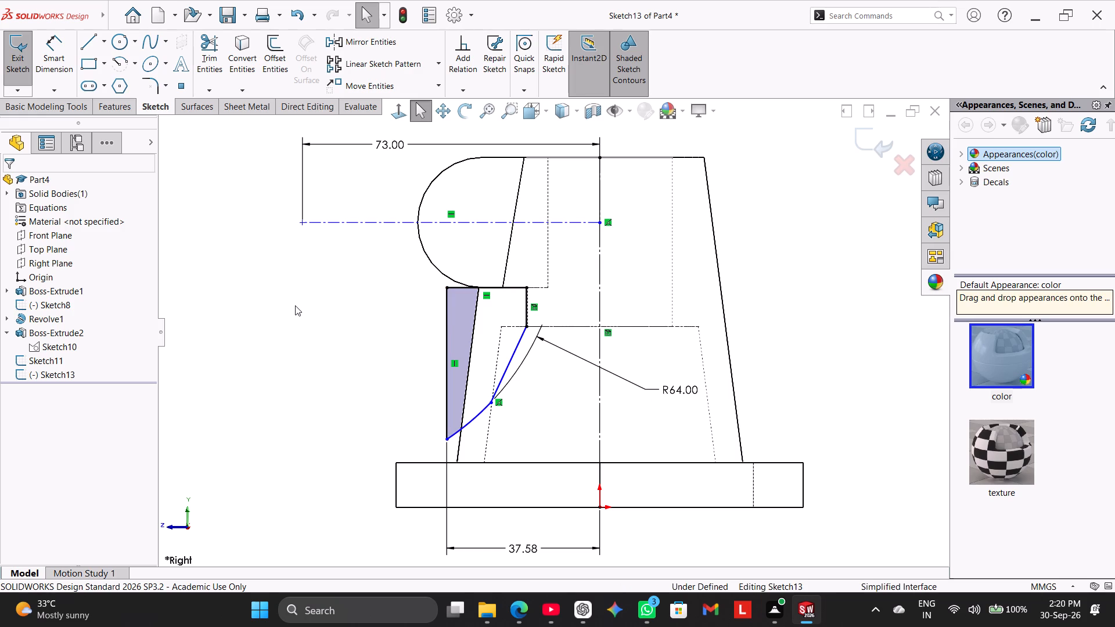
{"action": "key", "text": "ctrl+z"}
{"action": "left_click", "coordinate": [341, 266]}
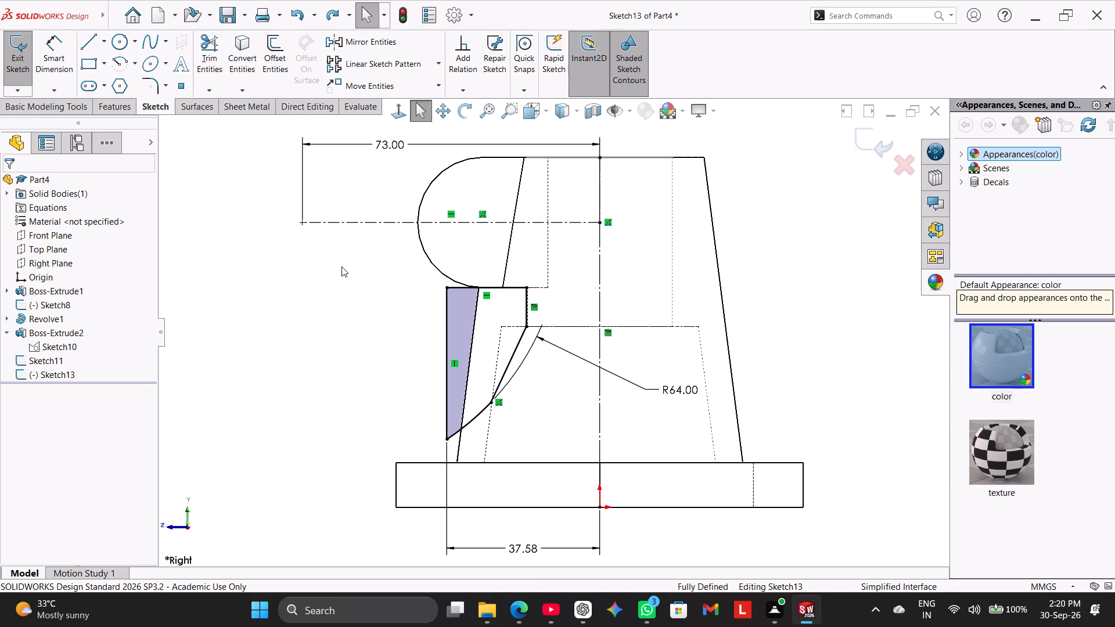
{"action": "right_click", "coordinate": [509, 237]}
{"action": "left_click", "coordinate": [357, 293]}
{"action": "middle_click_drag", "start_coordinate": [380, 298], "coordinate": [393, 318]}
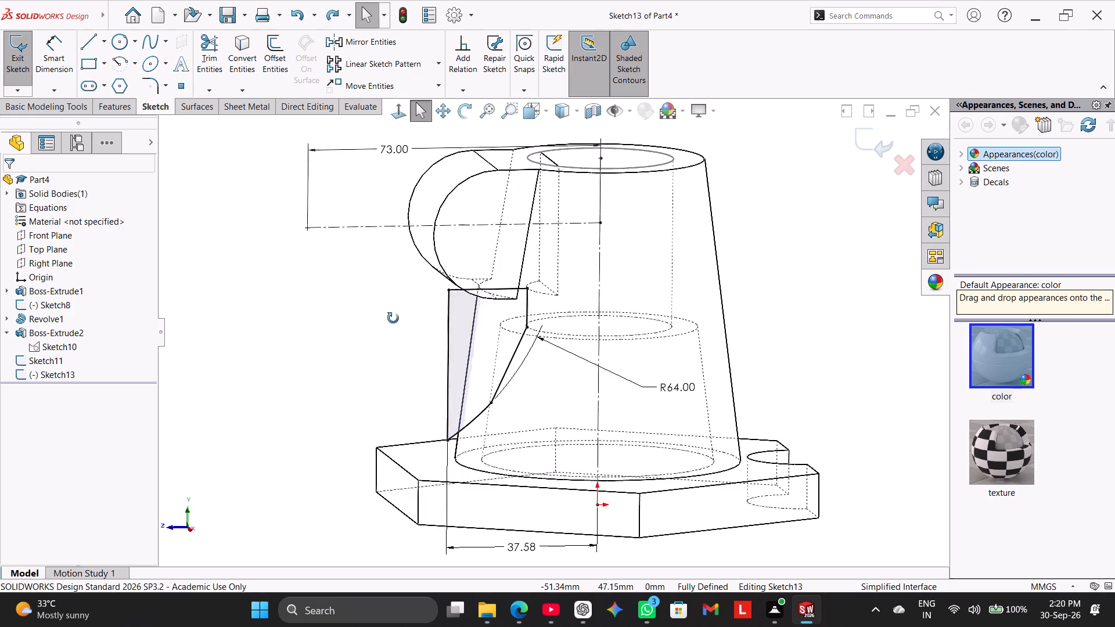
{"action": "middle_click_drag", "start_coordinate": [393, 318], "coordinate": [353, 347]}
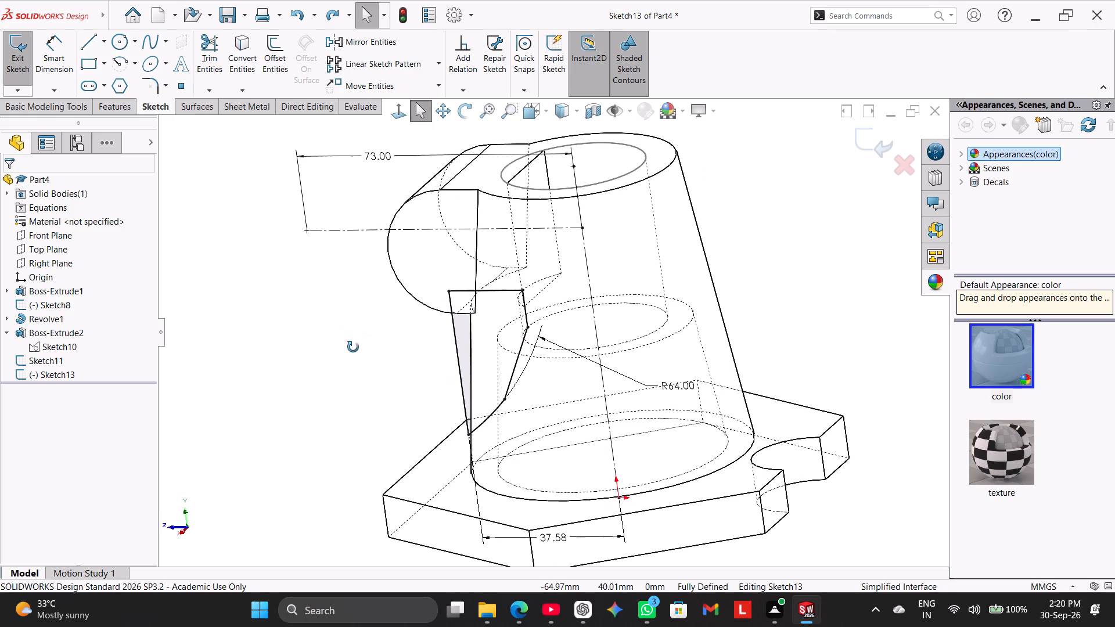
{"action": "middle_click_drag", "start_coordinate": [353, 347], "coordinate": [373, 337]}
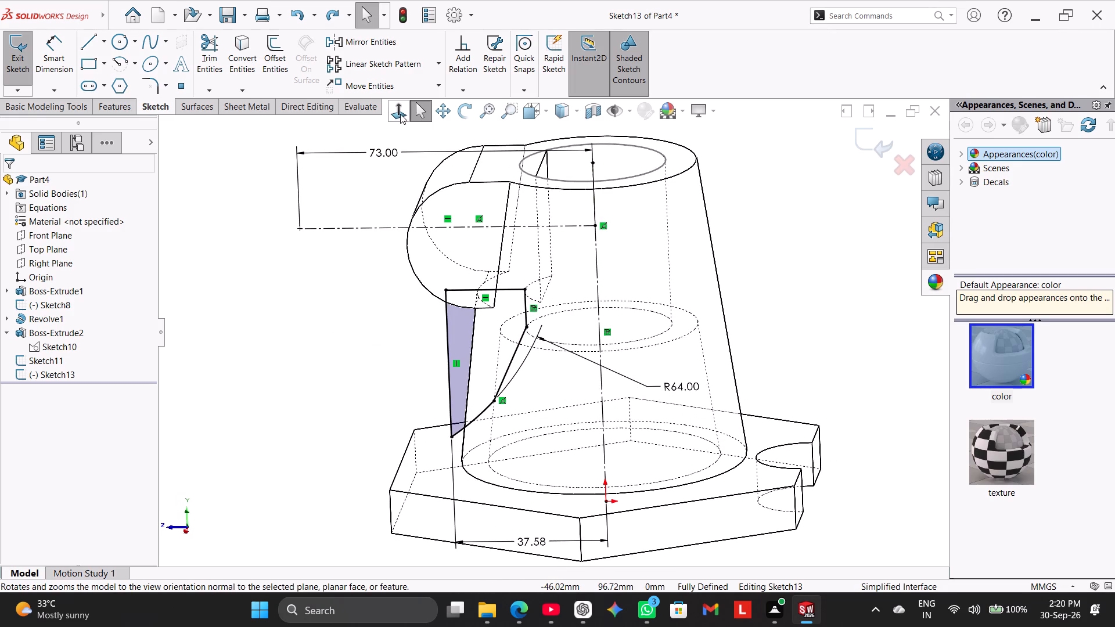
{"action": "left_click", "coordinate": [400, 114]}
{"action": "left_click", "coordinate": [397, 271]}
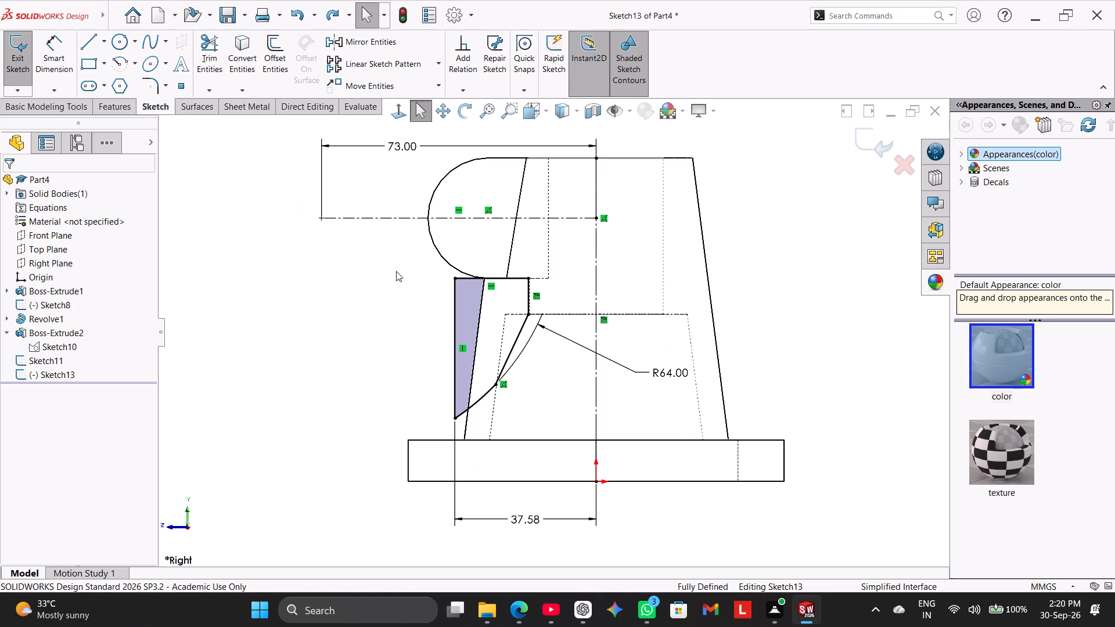
Trim away all straight segments of the Sketch13 profile below the lug, keeping the R64 arc and the centrelines.
{"action": "left_click", "coordinate": [208, 56]}
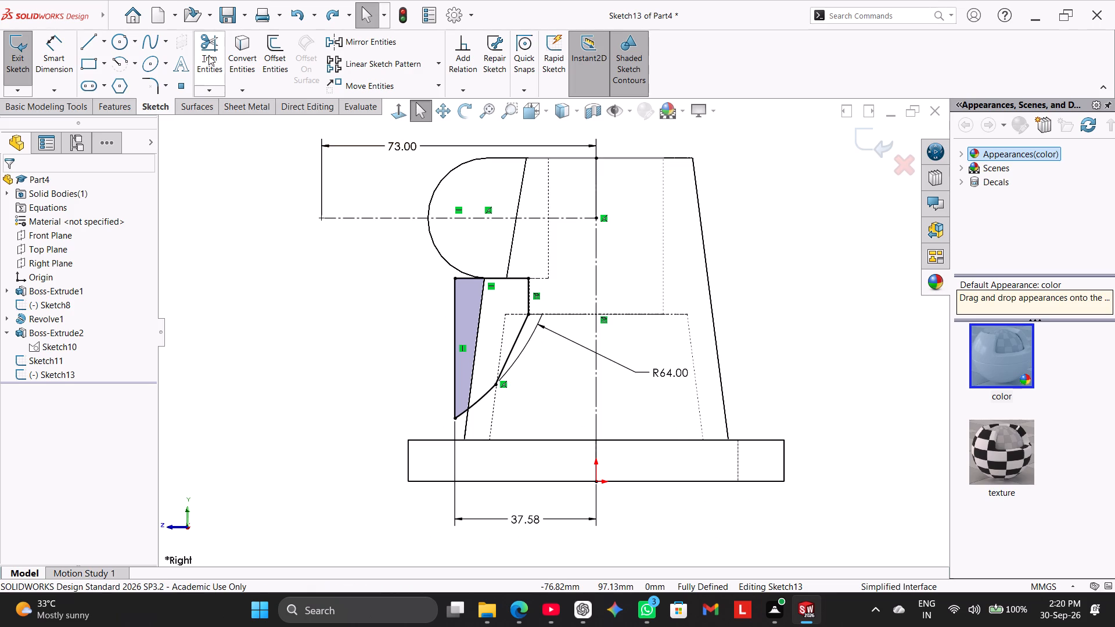
{"action": "left_click", "coordinate": [456, 296]}
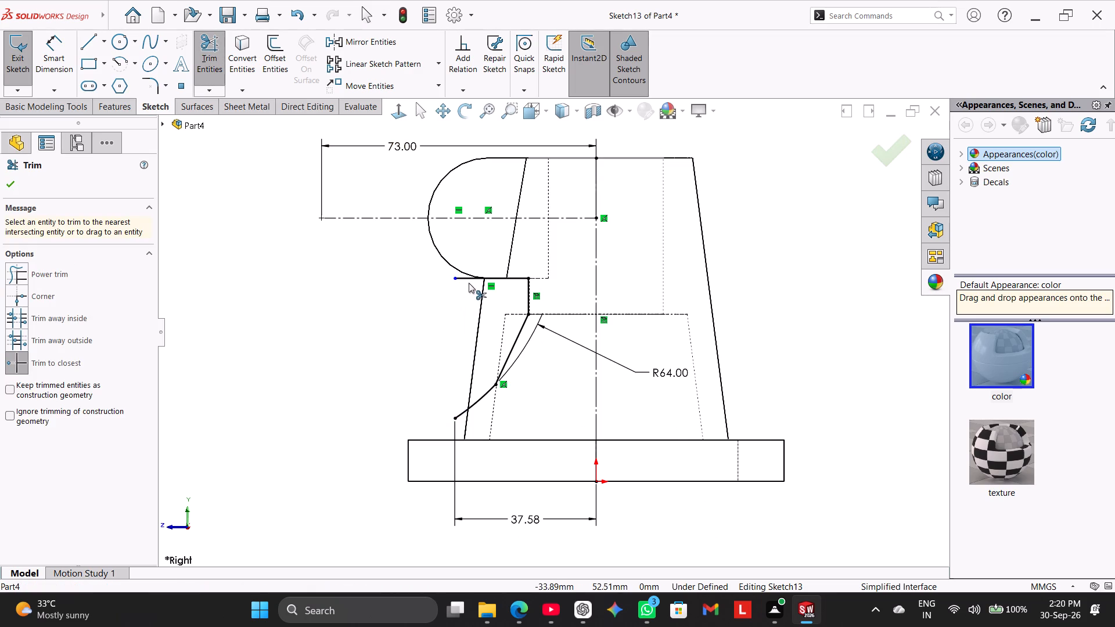
{"action": "left_click", "coordinate": [469, 278]}
{"action": "left_click", "coordinate": [527, 292]}
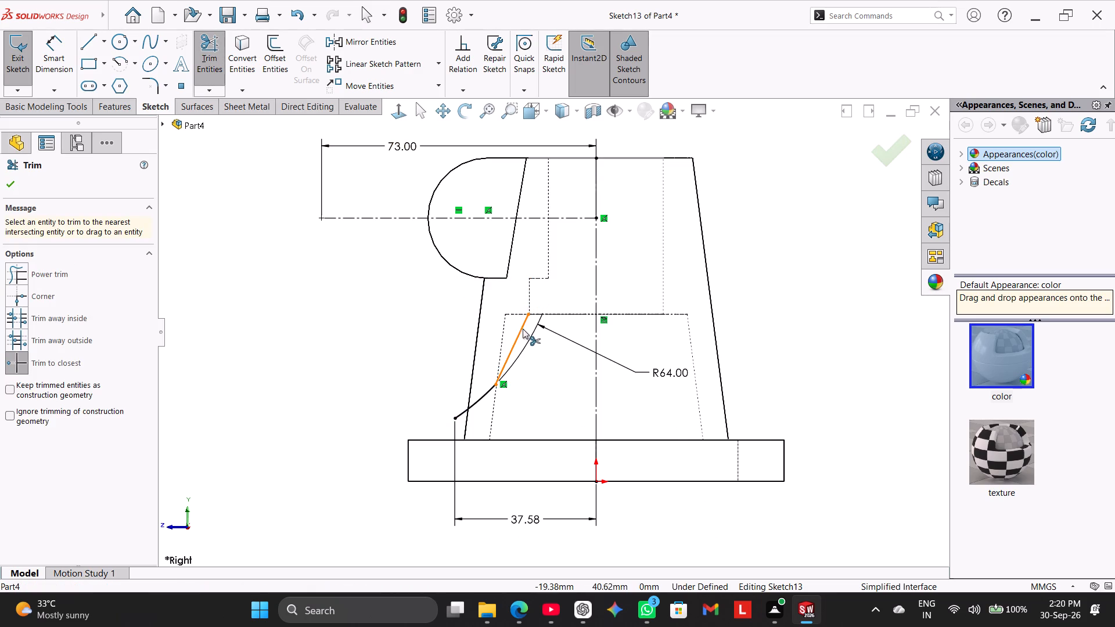
{"action": "left_click", "coordinate": [521, 329]}
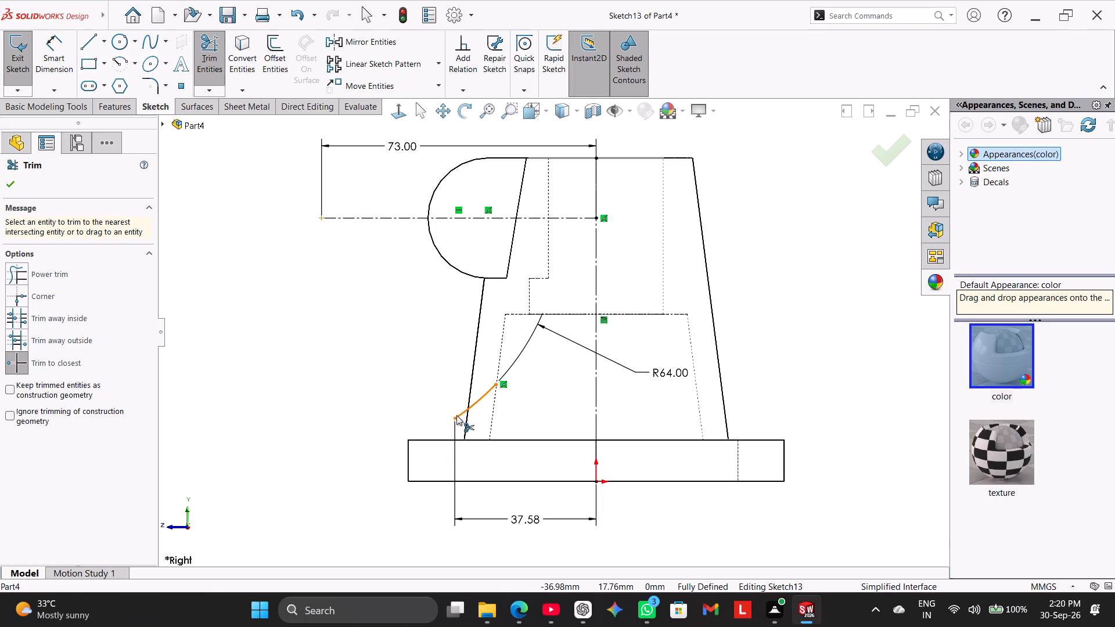
{"action": "scroll", "coordinate": [438, 395], "scroll_direction": "down", "scroll_amount": 5}
{"action": "scroll", "coordinate": [474, 409], "scroll_direction": "up", "scroll_amount": 3}
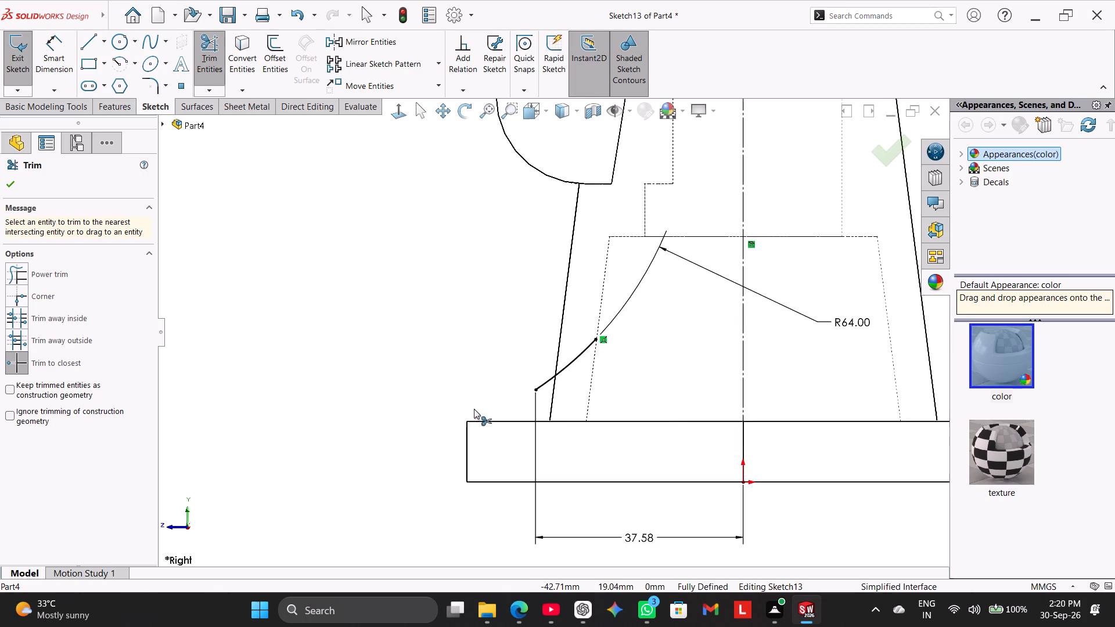
{"action": "scroll", "coordinate": [474, 409], "scroll_direction": "up", "scroll_amount": 2}
{"action": "right_click", "coordinate": [368, 290]}
{"action": "left_click", "coordinate": [404, 326]}
{"action": "scroll", "coordinate": [420, 327], "scroll_direction": "up", "scroll_amount": 2}
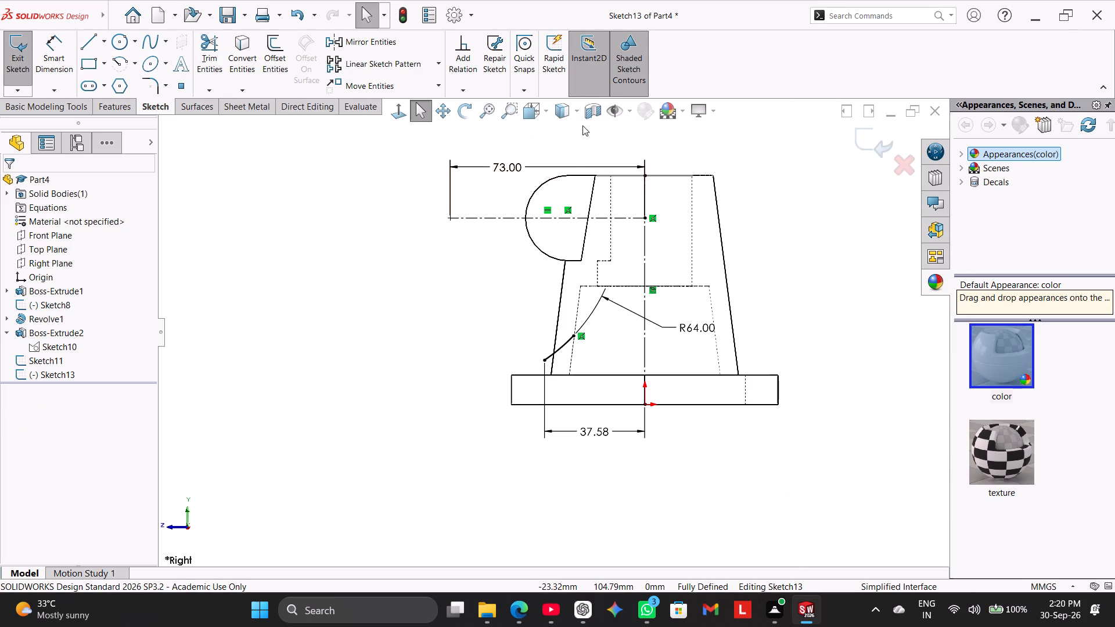
Set the model's display style to Shaded With Edges.
{"action": "left_click", "coordinate": [576, 112]}
{"action": "left_click", "coordinate": [567, 135]}
{"action": "left_click", "coordinate": [452, 279]}
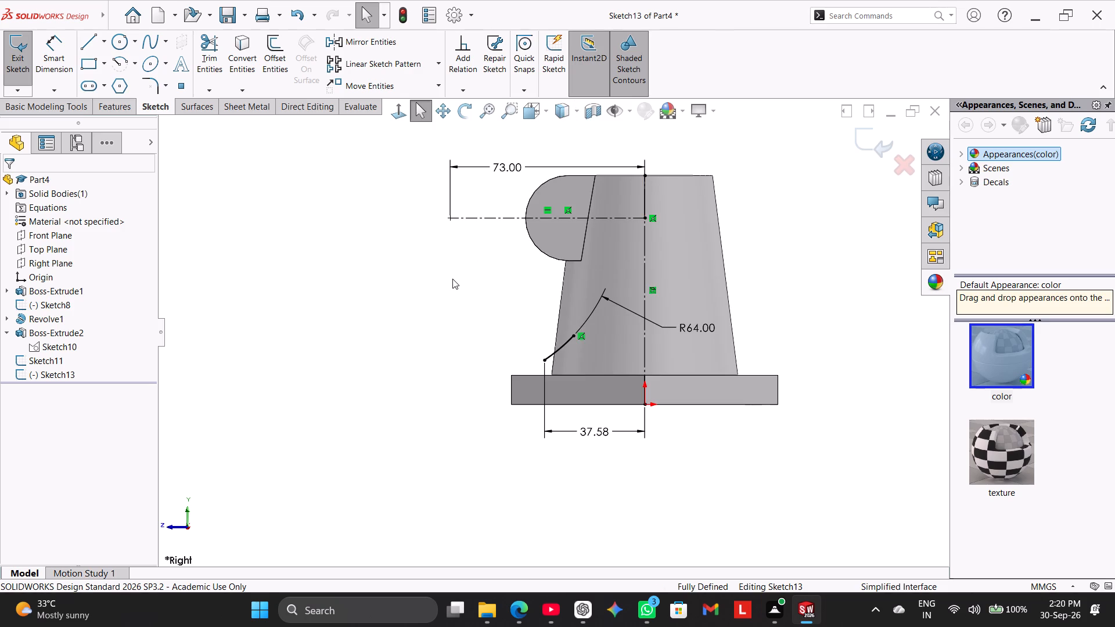
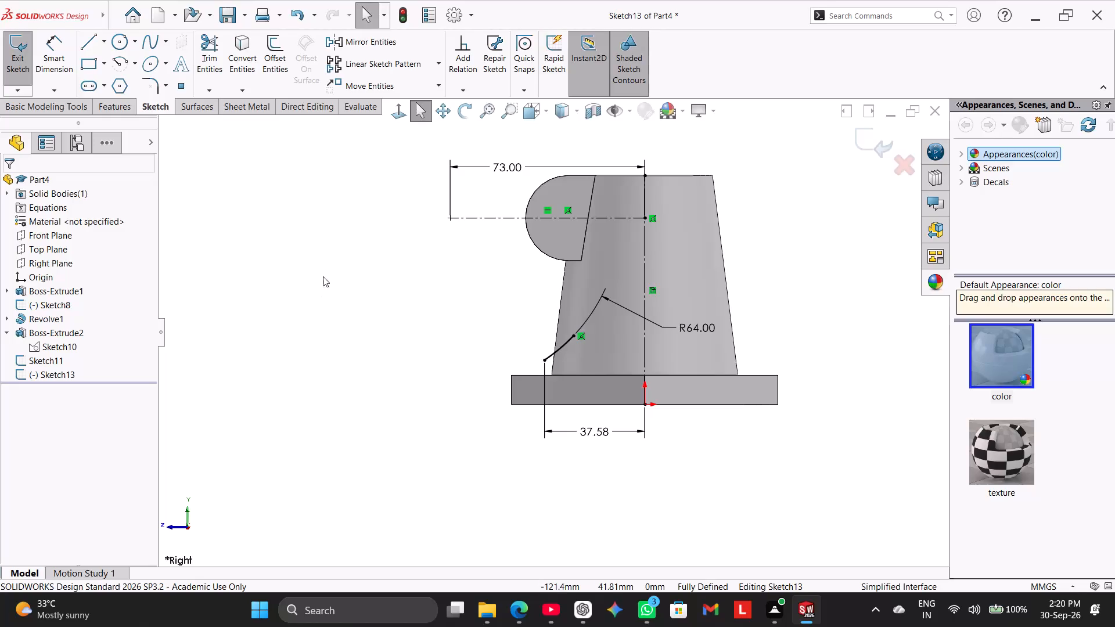
With hidden lines visible, convert the tapered cavity's sloping silhouette, its top edge and the short vertical recess edge into sketch entities.
{"action": "left_click", "coordinate": [574, 107]}
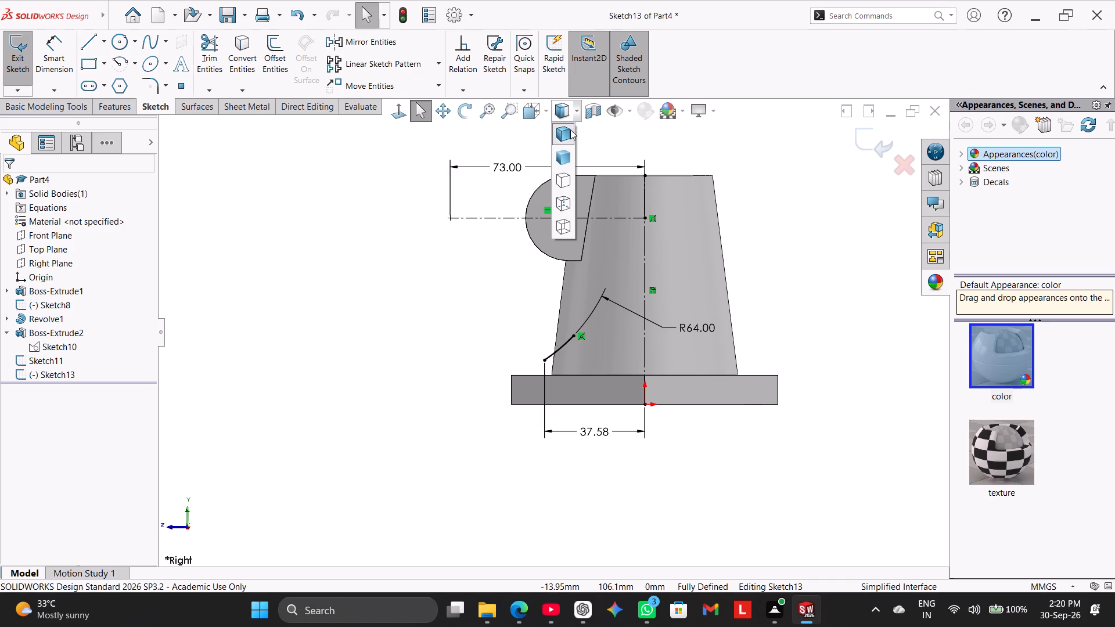
{"action": "left_click", "coordinate": [561, 207]}
{"action": "left_click", "coordinate": [240, 49]}
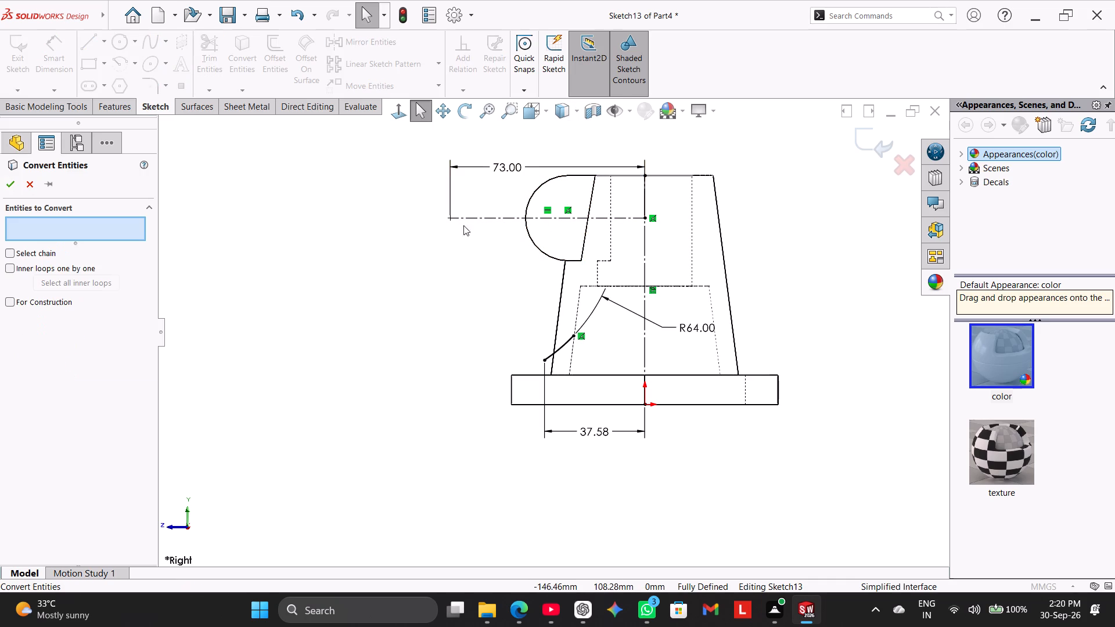
{"action": "scroll", "coordinate": [603, 296], "scroll_direction": "down", "scroll_amount": 2}
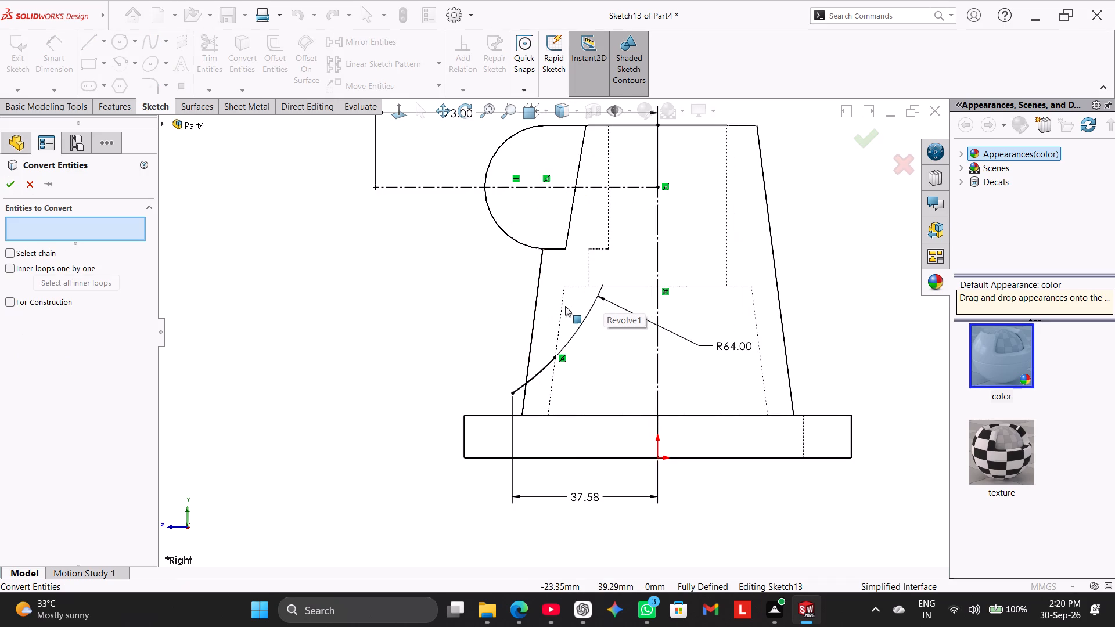
{"action": "left_click", "coordinate": [560, 312]}
{"action": "left_click", "coordinate": [576, 287]}
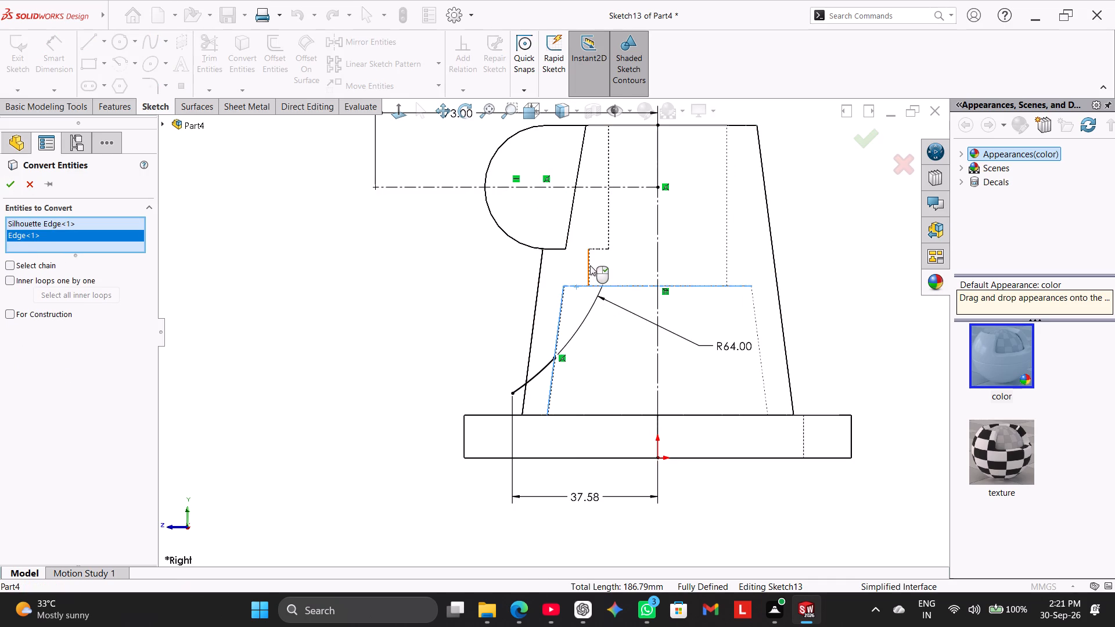
{"action": "left_click", "coordinate": [590, 265]}
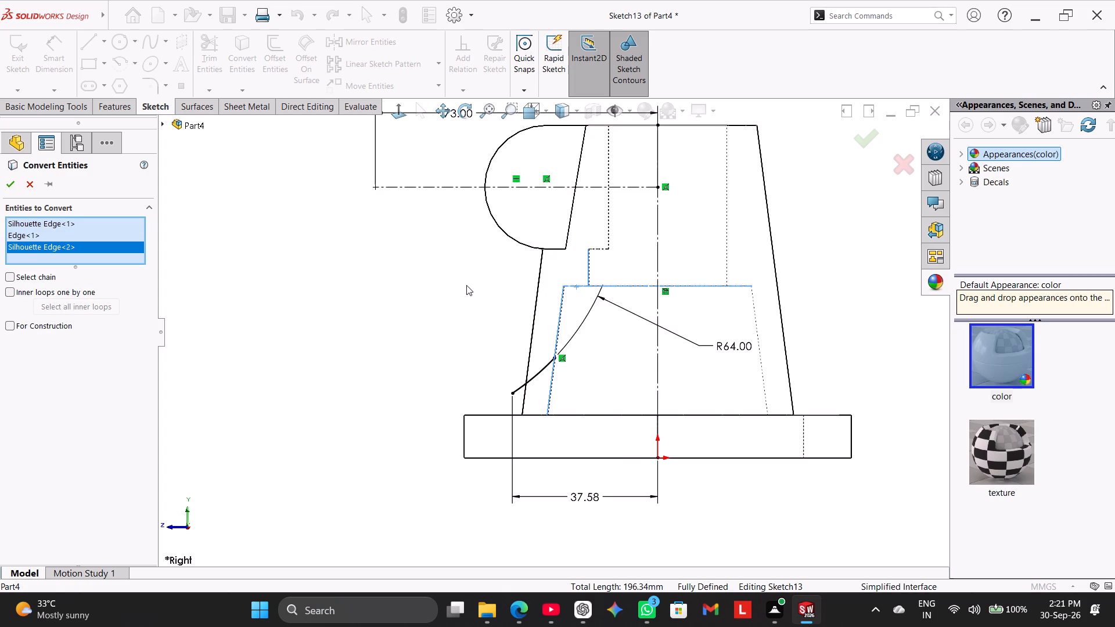
{"action": "scroll", "coordinate": [466, 285], "scroll_direction": "up", "scroll_amount": 1}
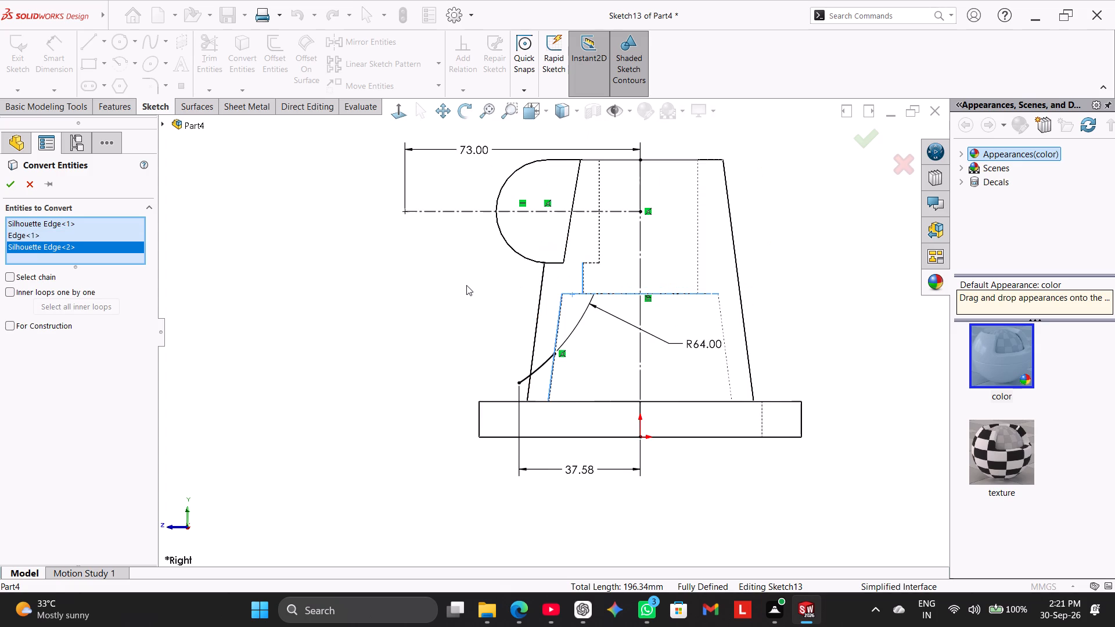
{"action": "middle_click_drag", "start_coordinate": [470, 285], "coordinate": [469, 306]}
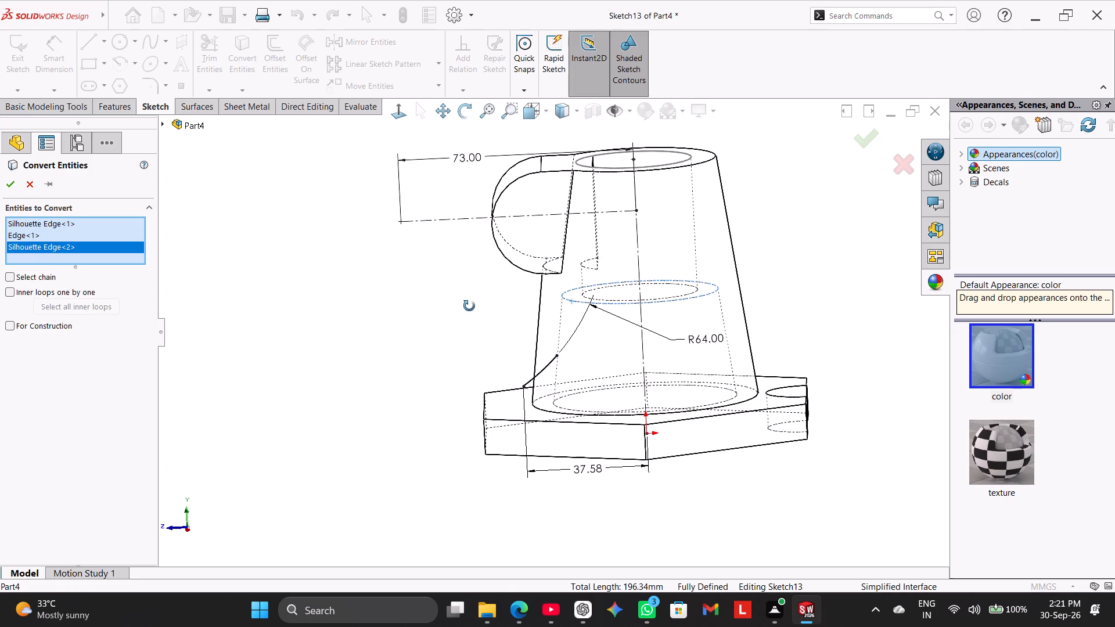
{"action": "middle_click_drag", "start_coordinate": [469, 306], "coordinate": [455, 284]}
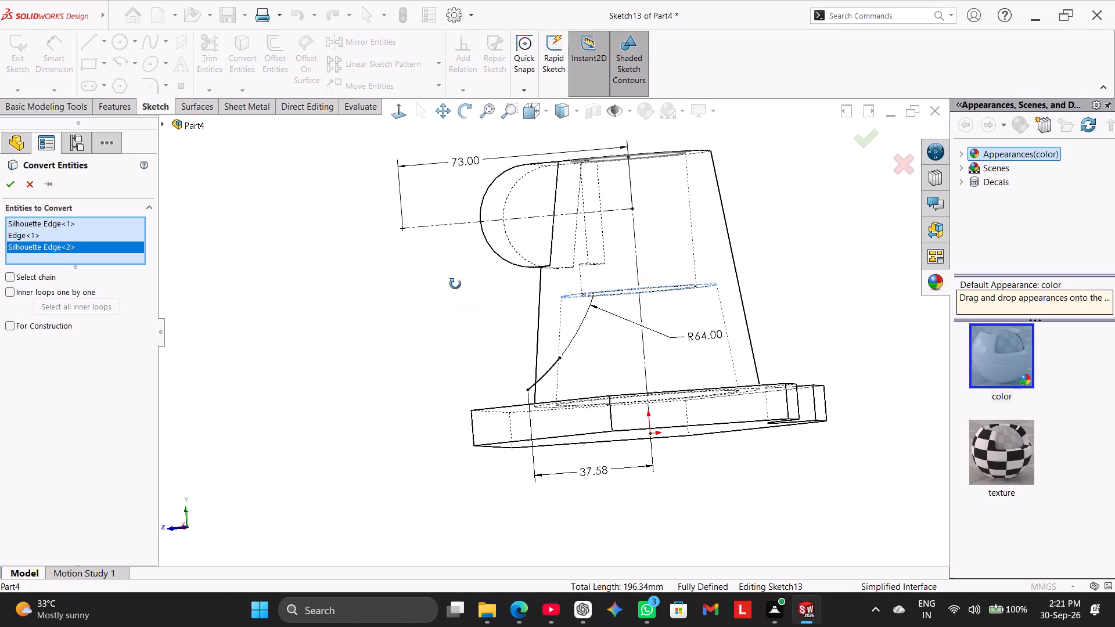
{"action": "middle_click_drag", "start_coordinate": [455, 284], "coordinate": [467, 301]}
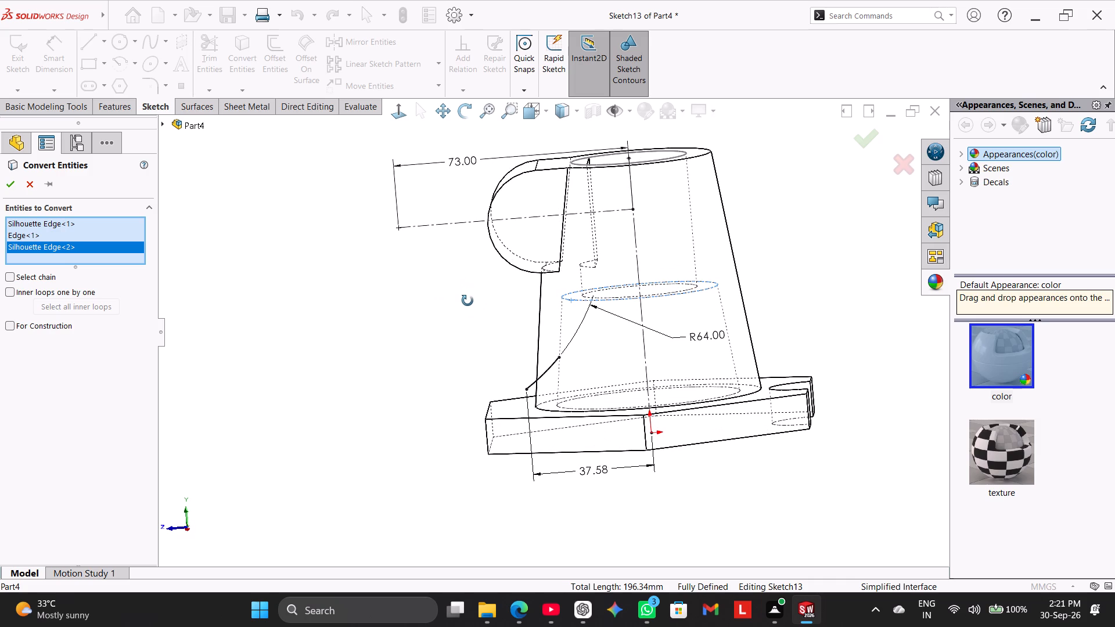
{"action": "middle_click_drag", "start_coordinate": [467, 301], "coordinate": [462, 287]}
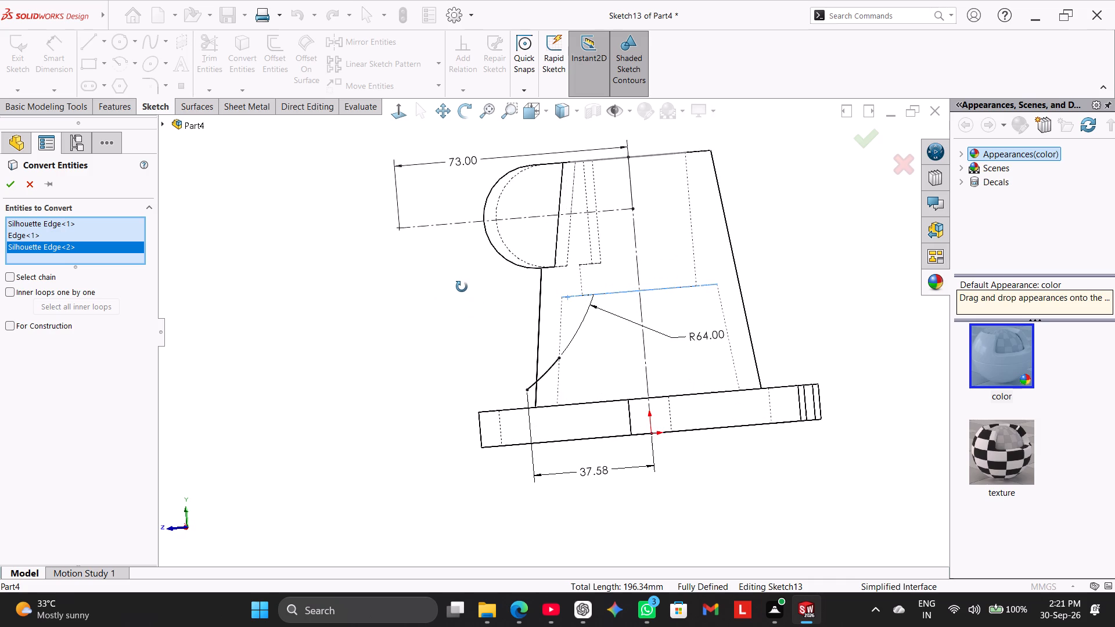
{"action": "middle_click_drag", "start_coordinate": [462, 287], "coordinate": [453, 298]}
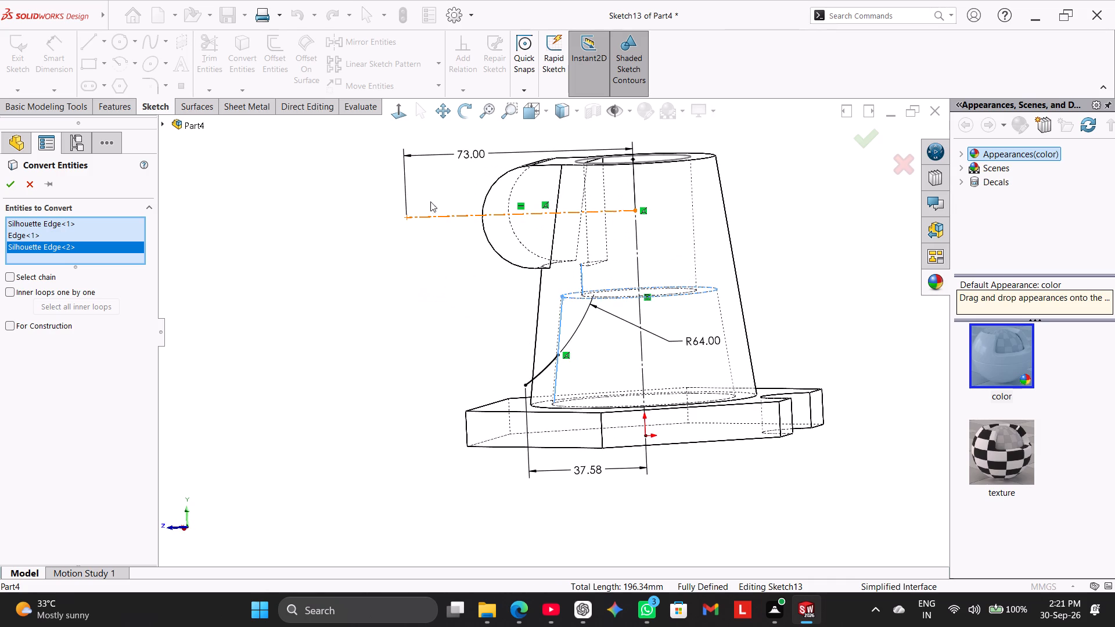
{"action": "left_click", "coordinate": [404, 113]}
{"action": "left_click", "coordinate": [666, 233]}
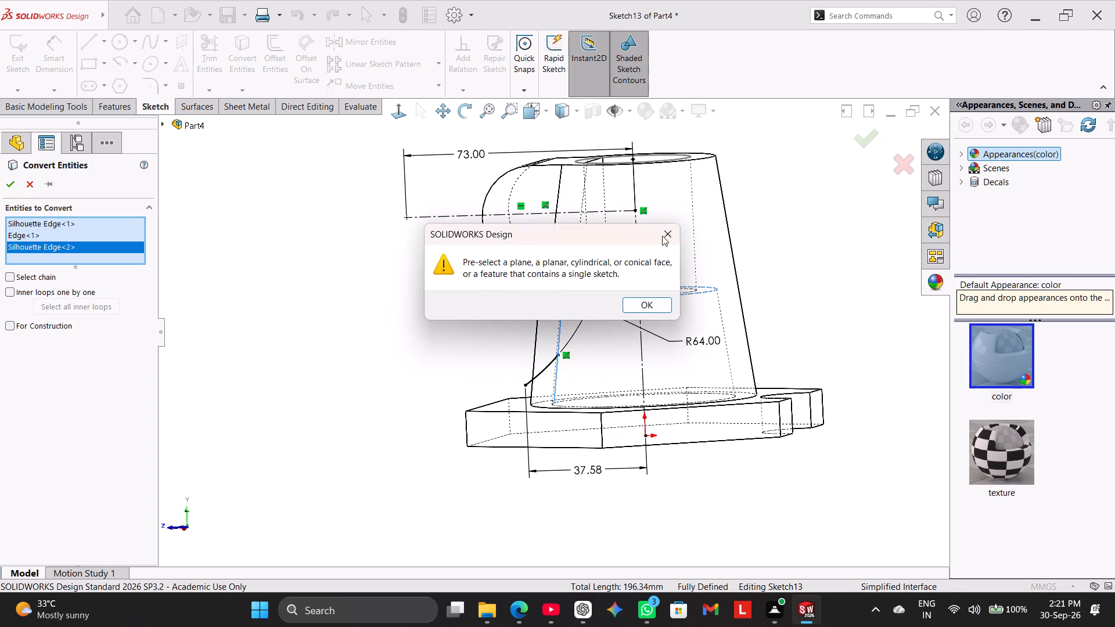
{"action": "left_click", "coordinate": [401, 118]}
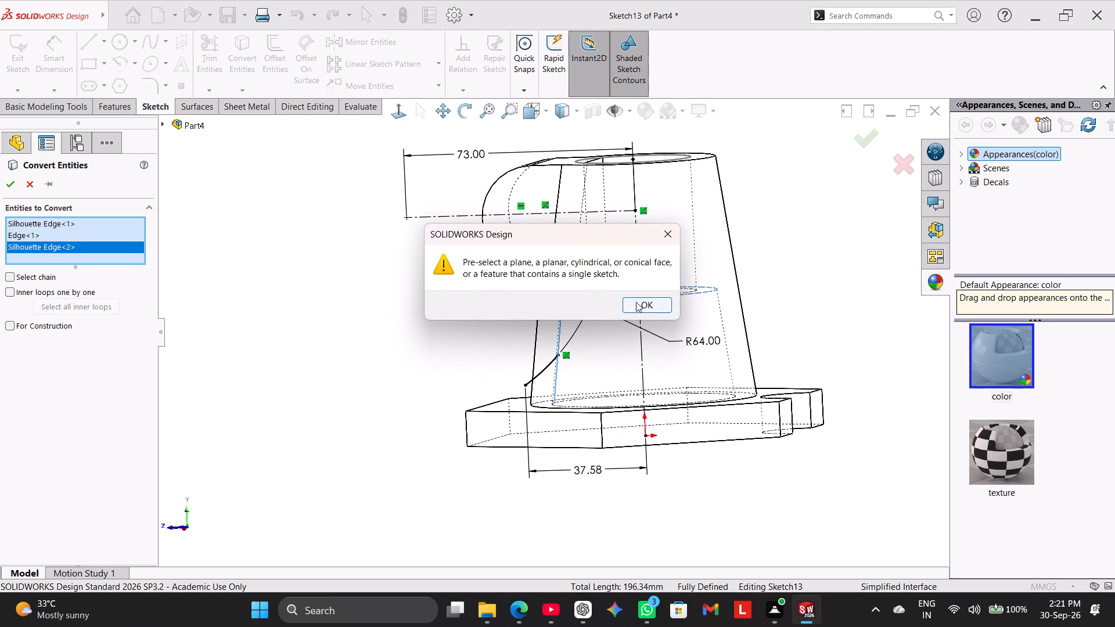
{"action": "left_click", "coordinate": [640, 304]}
{"action": "scroll", "coordinate": [458, 343], "scroll_direction": "up", "scroll_amount": 1}
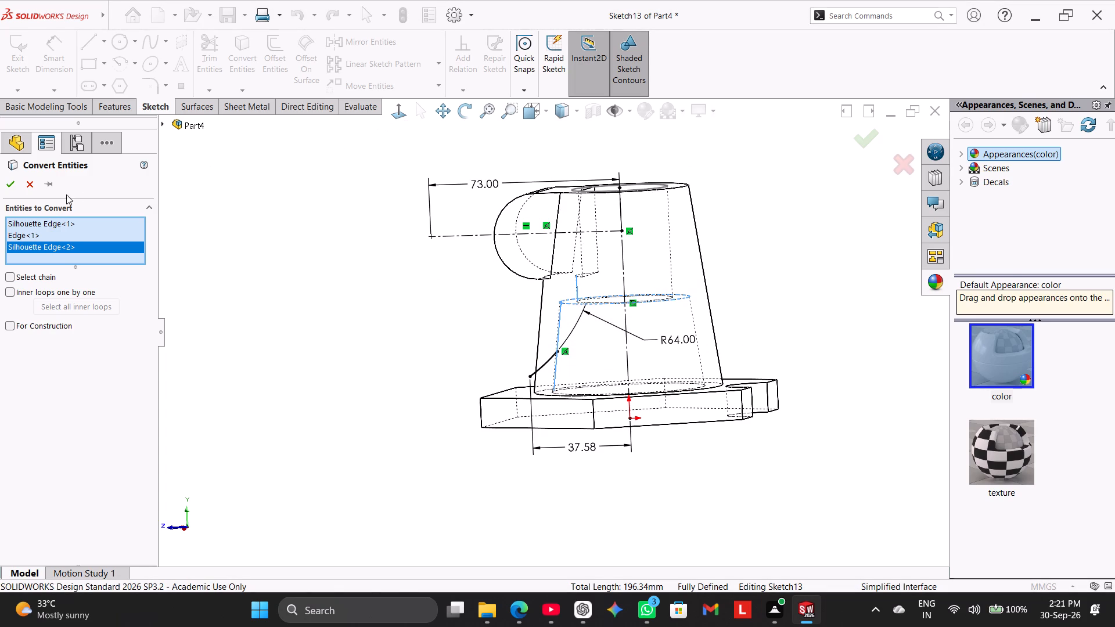
{"action": "left_click", "coordinate": [13, 186]}
{"action": "left_click", "coordinate": [393, 111]}
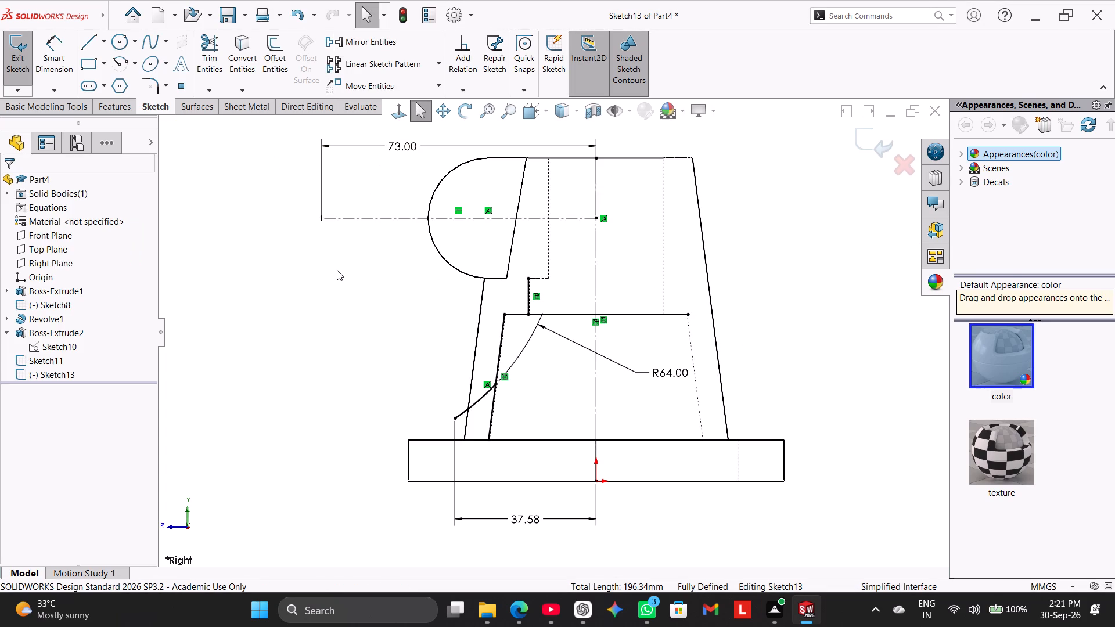
{"action": "left_click", "coordinate": [334, 279]}
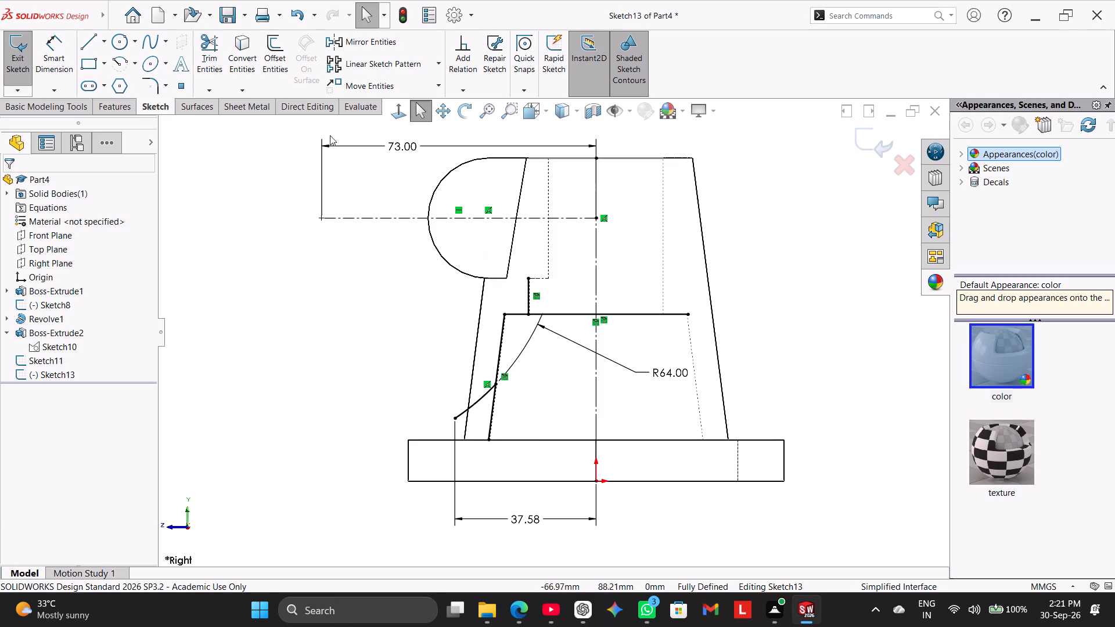
Trim the converted cavity top line on the inner side of the recess edge and the sloping cavity line below the R64 arc.
{"action": "left_click", "coordinate": [215, 42]}
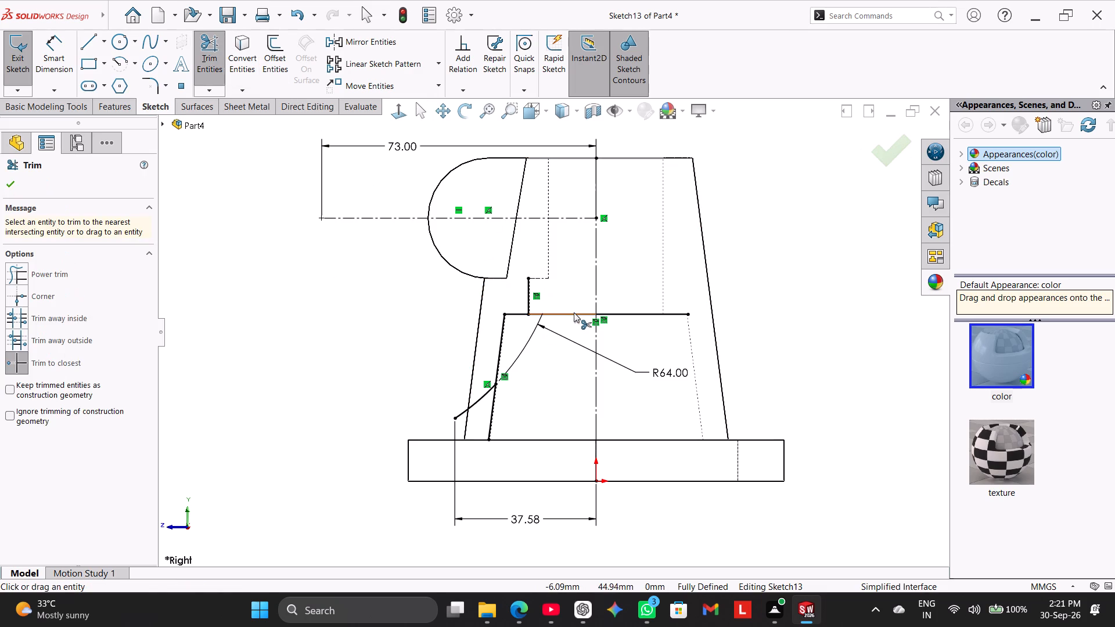
{"action": "left_click", "coordinate": [574, 312]}
{"action": "left_click", "coordinate": [620, 314]}
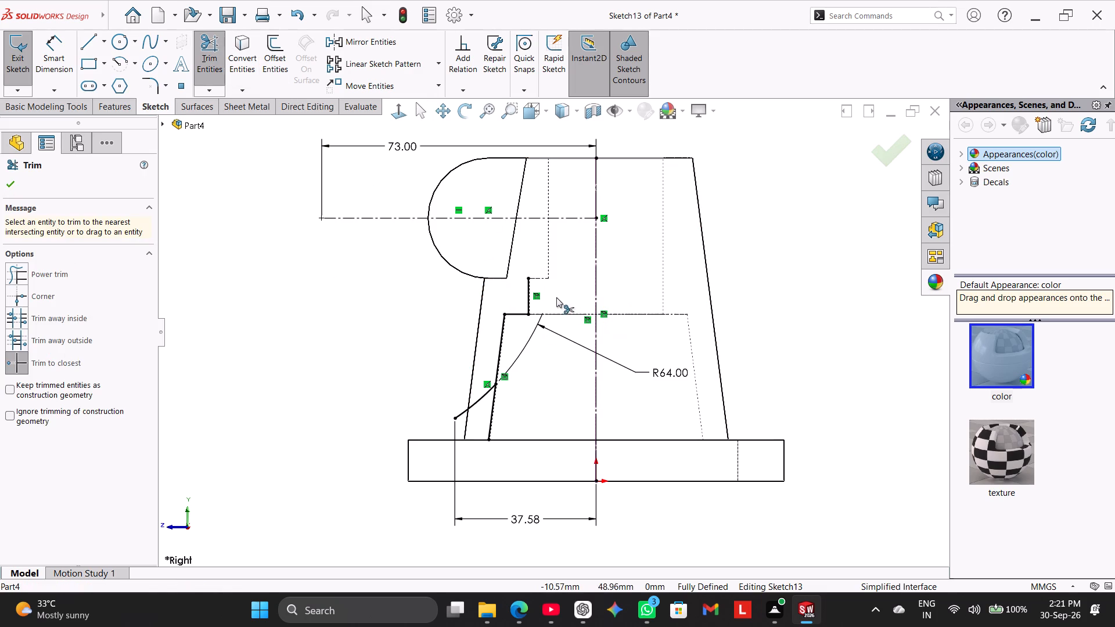
{"action": "left_click", "coordinate": [493, 407]}
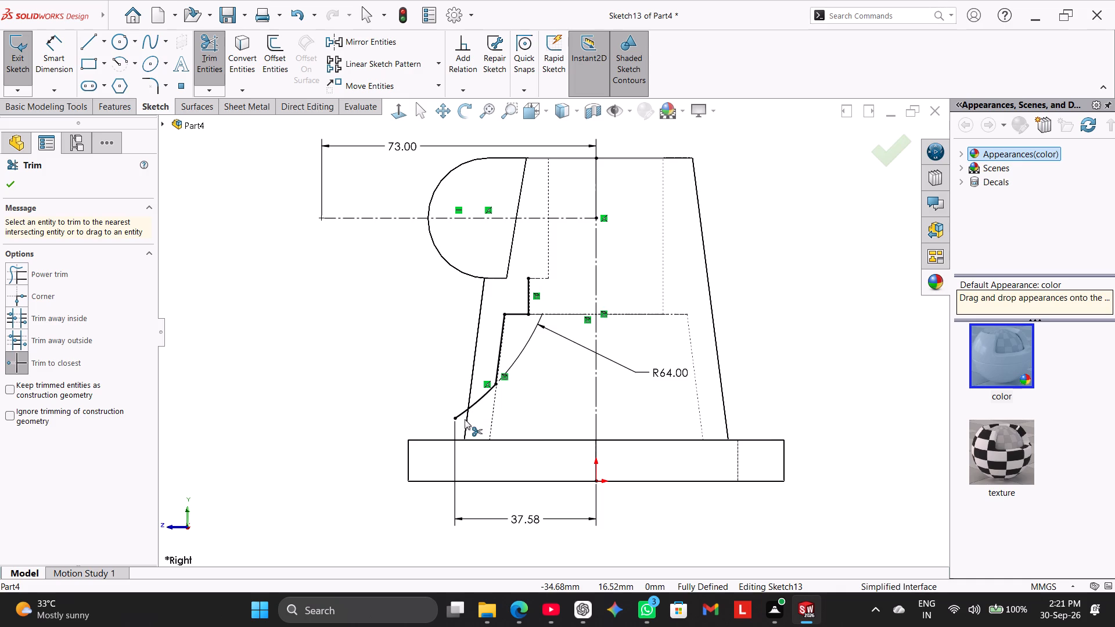
{"action": "left_click", "coordinate": [466, 421]}
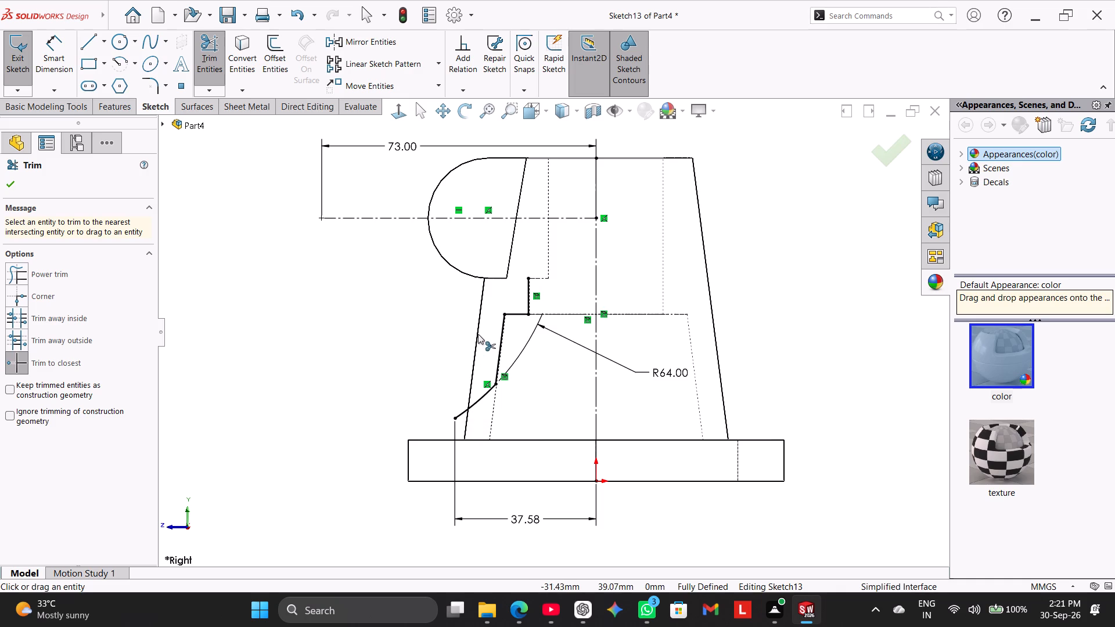
{"action": "left_click", "coordinate": [478, 334]}
{"action": "middle_click", "coordinate": [402, 356]}
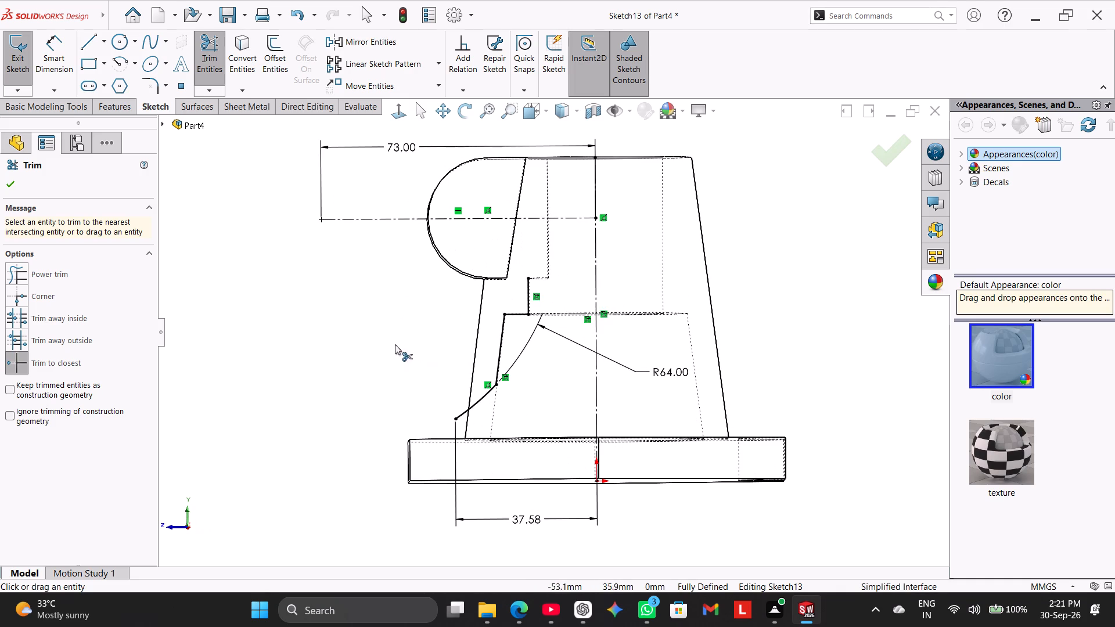
{"action": "left_click", "coordinate": [400, 121]}
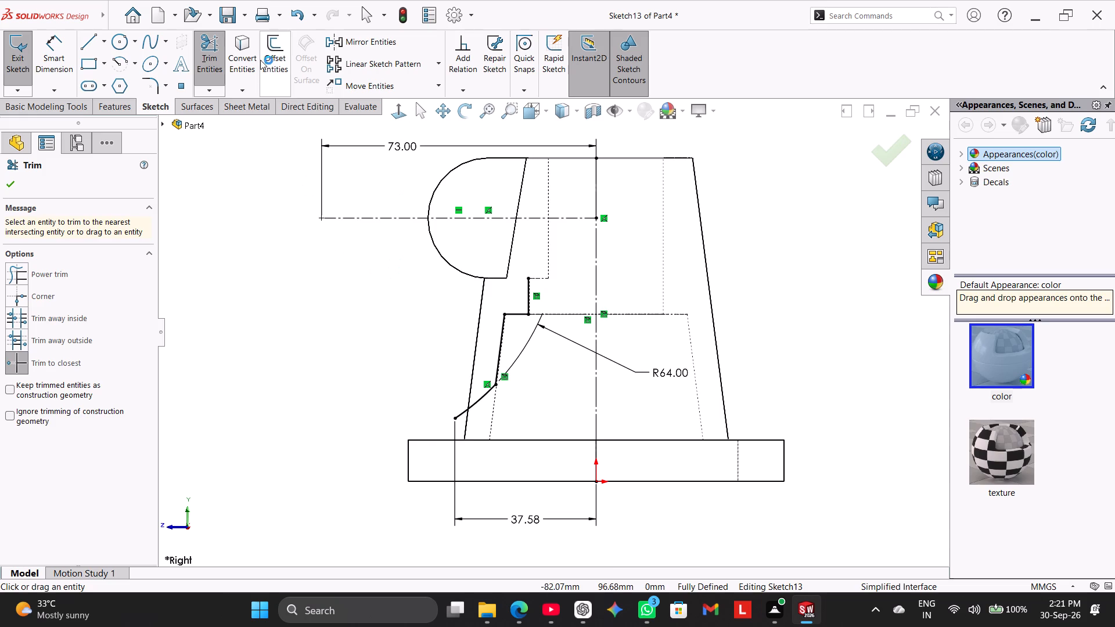
Convert the tapered body's outer sloping silhouette edge below the rounded boss into a sketch line.
{"action": "left_click", "coordinate": [253, 49]}
{"action": "left_click", "coordinate": [480, 328]}
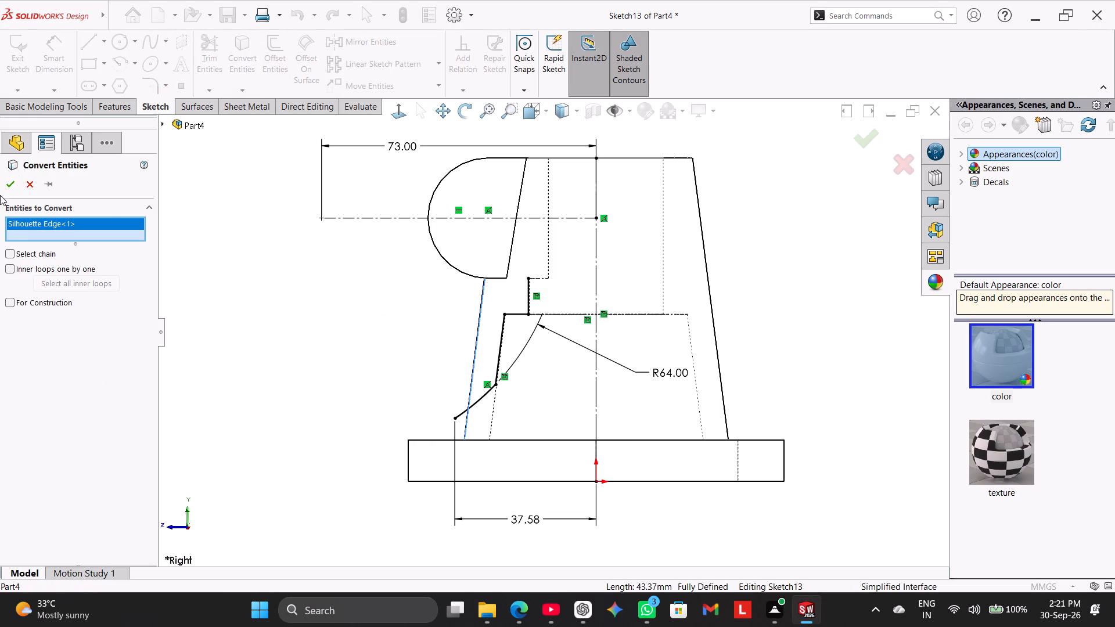
{"action": "left_click", "coordinate": [13, 186]}
Trim the outer sloping line below the R64 arc and the arc's end that projects outside the tapered body.
{"action": "left_click", "coordinate": [204, 45]}
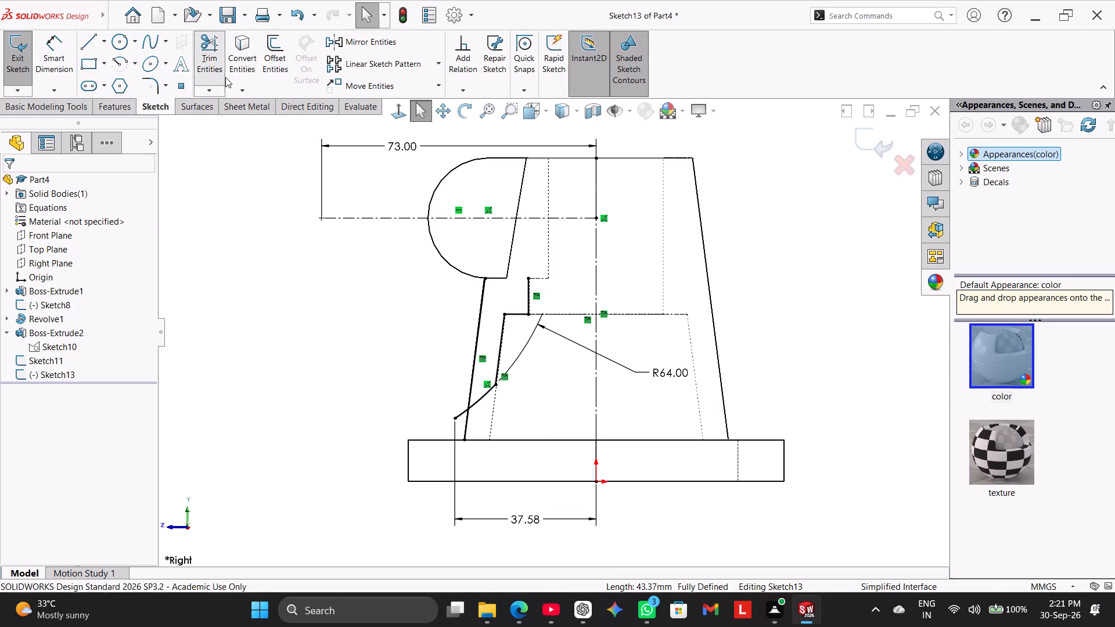
{"action": "left_click", "coordinate": [467, 428]}
{"action": "left_click", "coordinate": [455, 416]}
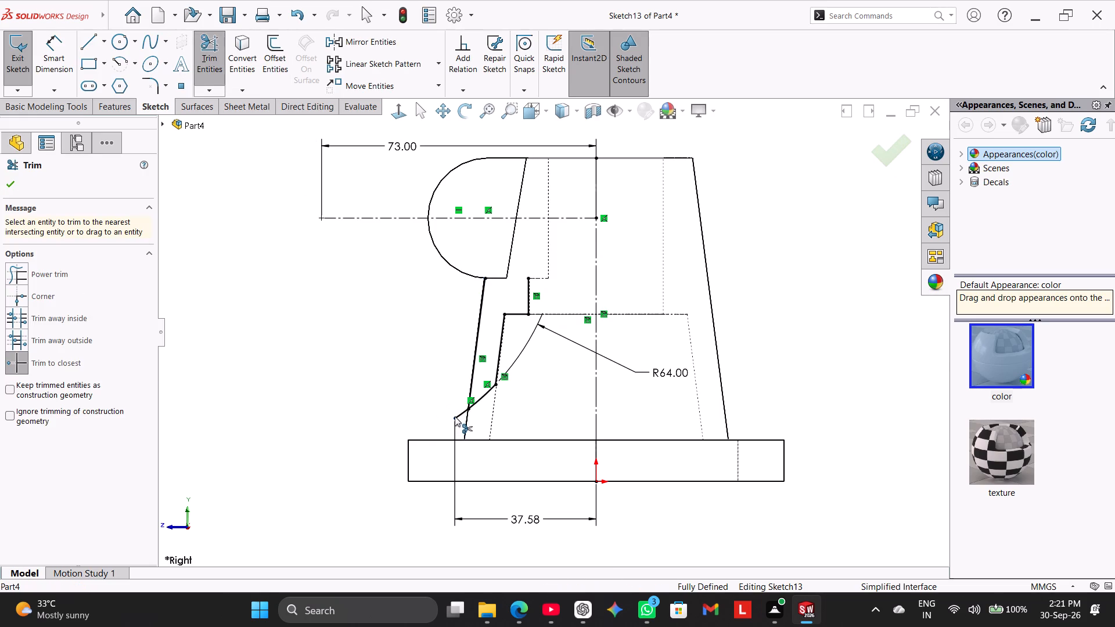
{"action": "left_click", "coordinate": [589, 311]}
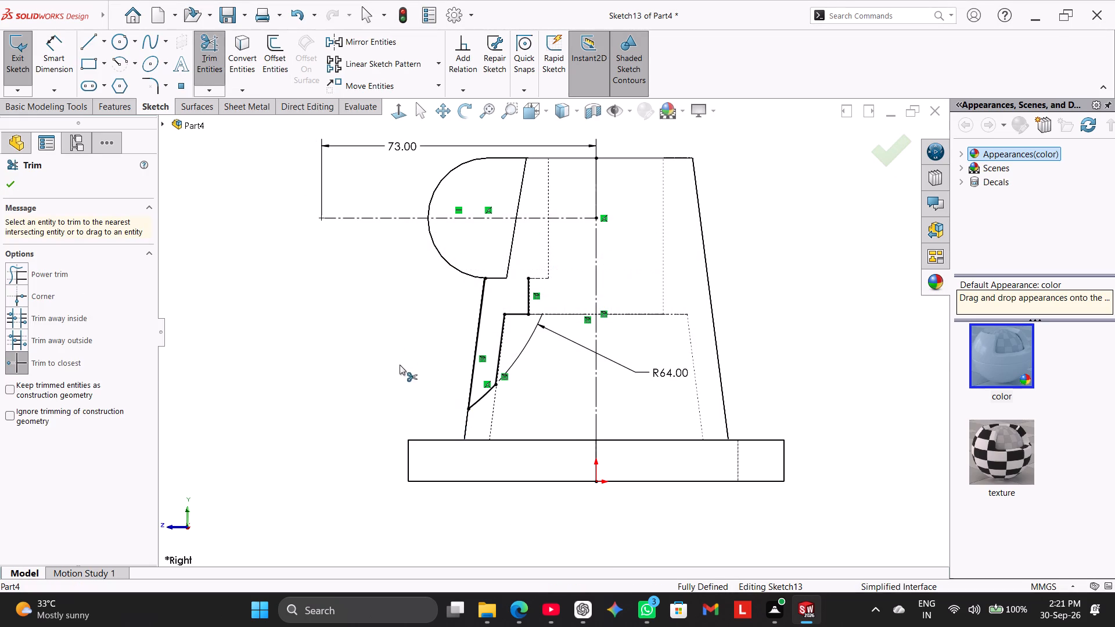
{"action": "right_click", "coordinate": [320, 297]}
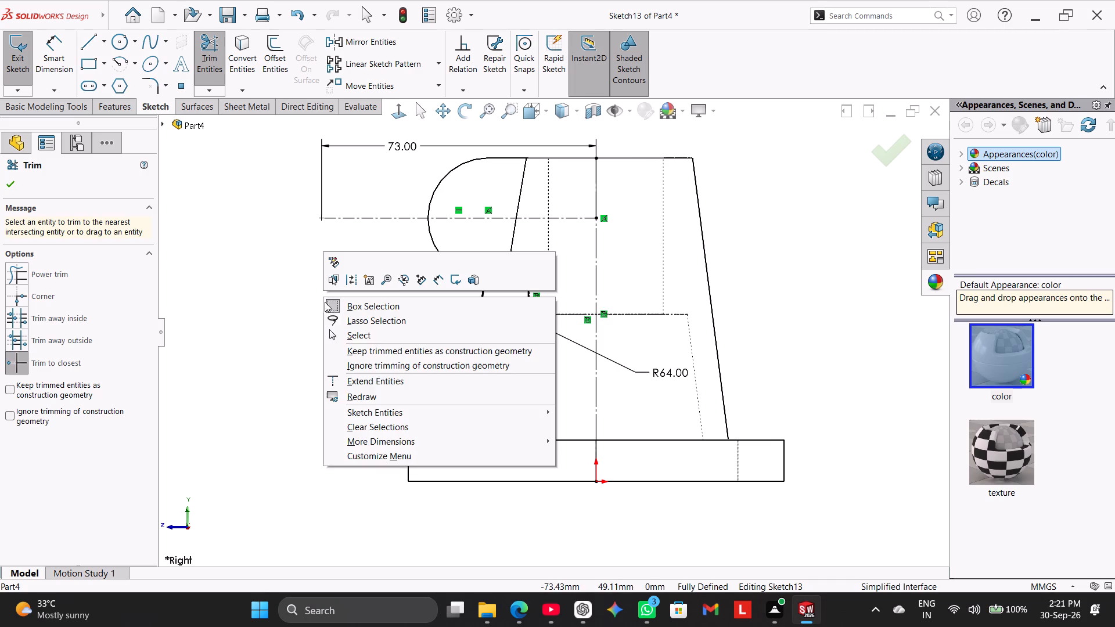
{"action": "left_click", "coordinate": [349, 336]}
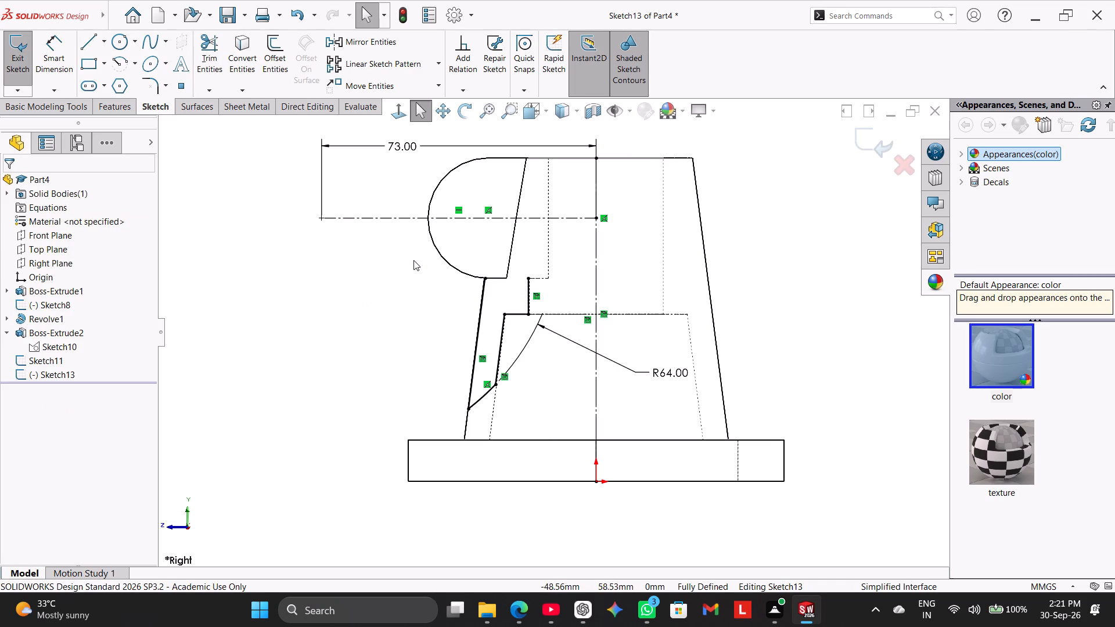
Set the model's display style back to shaded with edges, viewed normal to the sketch.
{"action": "middle_click_drag", "start_coordinate": [421, 269], "coordinate": [423, 297]}
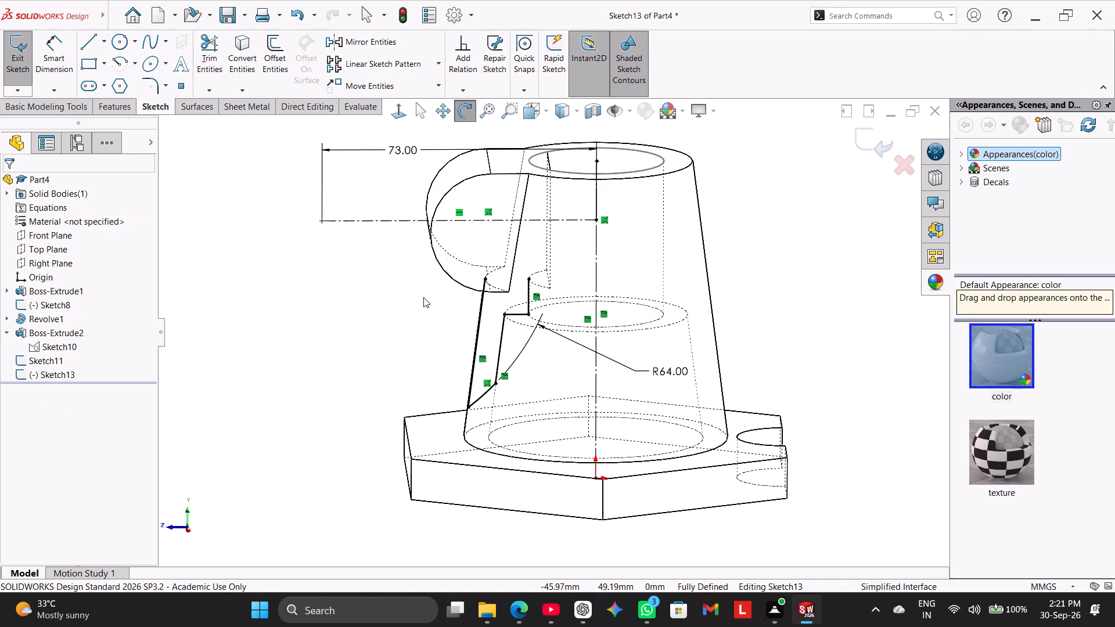
{"action": "left_click", "coordinate": [400, 116]}
{"action": "left_click", "coordinate": [576, 113]}
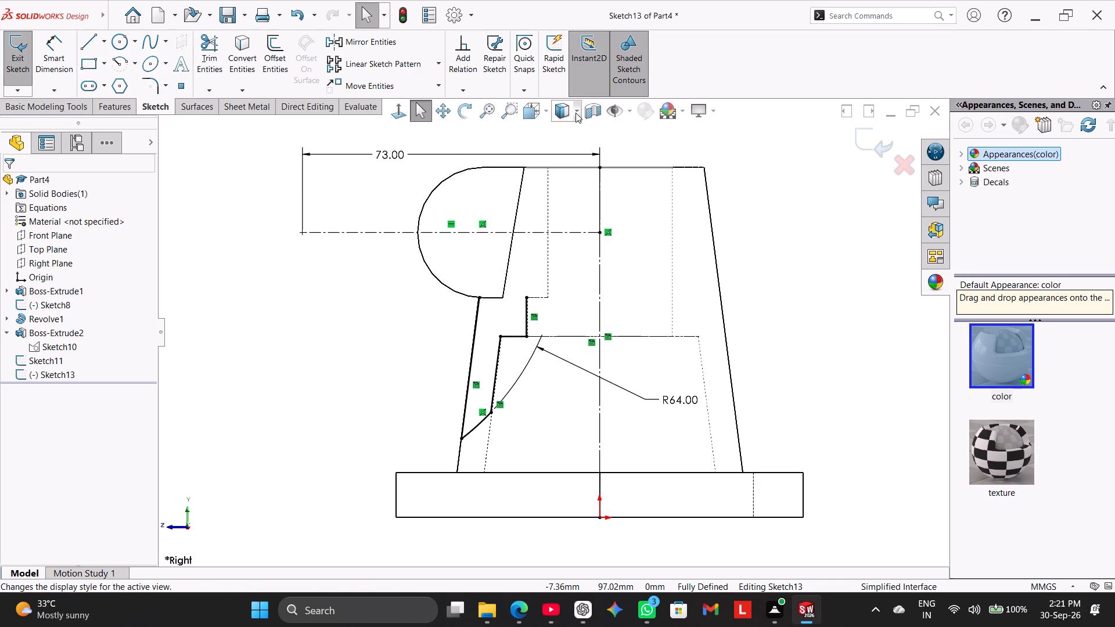
{"action": "left_click", "coordinate": [562, 134]}
{"action": "left_click", "coordinate": [420, 313]}
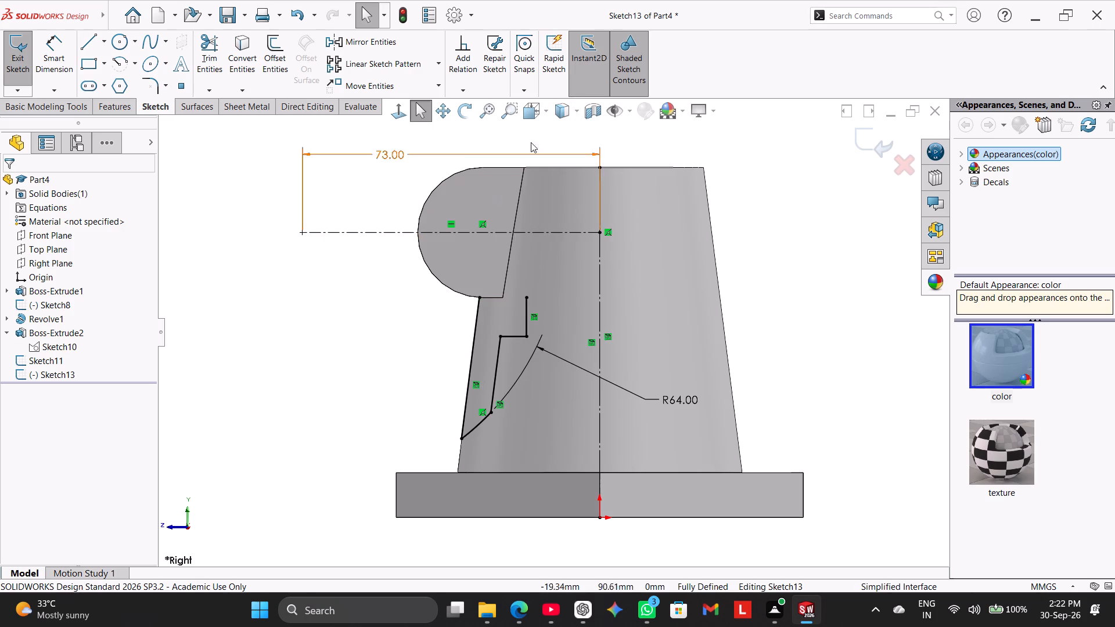
Create a planar section view on the Right Plane at 0 mm offset and examine the sketch profile against the cut body.
{"action": "left_click", "coordinate": [596, 113]}
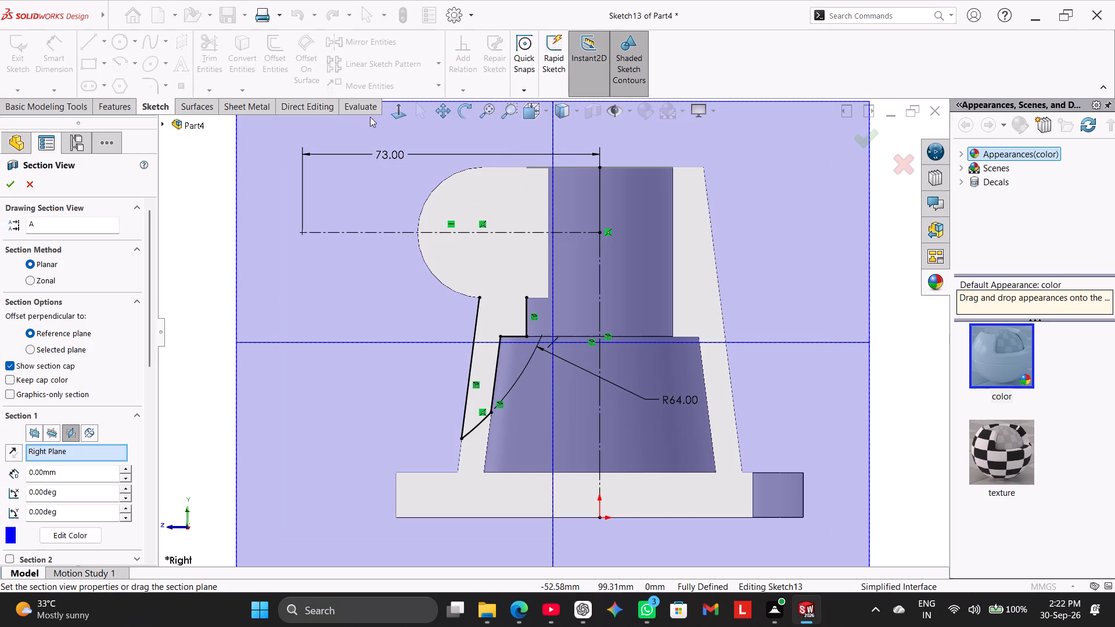
{"action": "left_click", "coordinate": [8, 186]}
{"action": "left_click", "coordinate": [210, 283]}
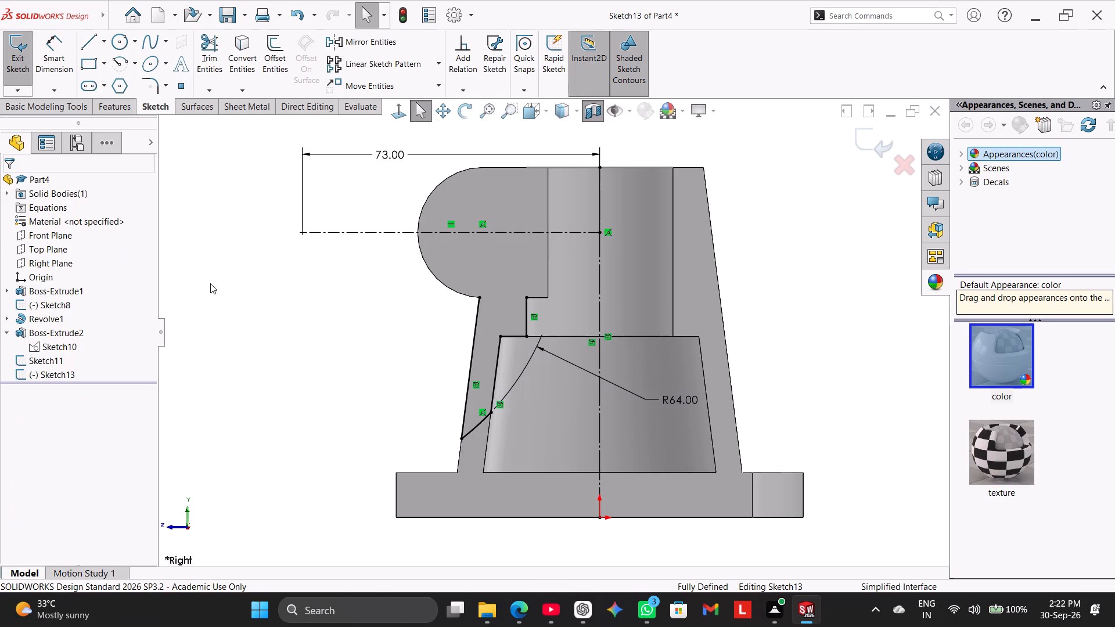
{"action": "middle_click_drag", "start_coordinate": [368, 309], "coordinate": [359, 339]}
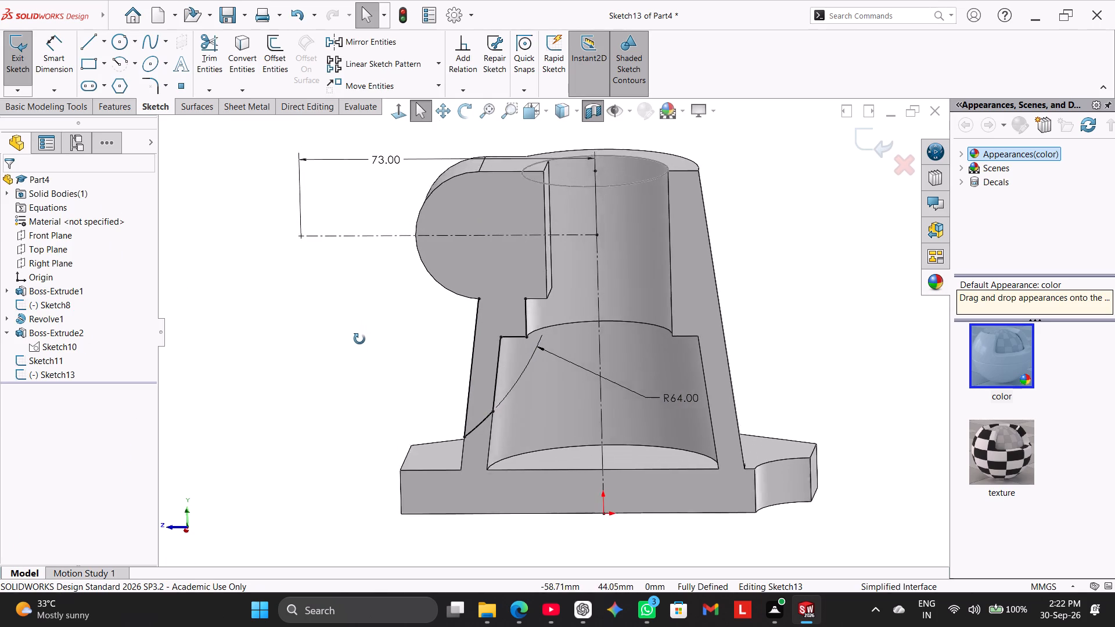
{"action": "middle_click_drag", "start_coordinate": [359, 339], "coordinate": [359, 284]}
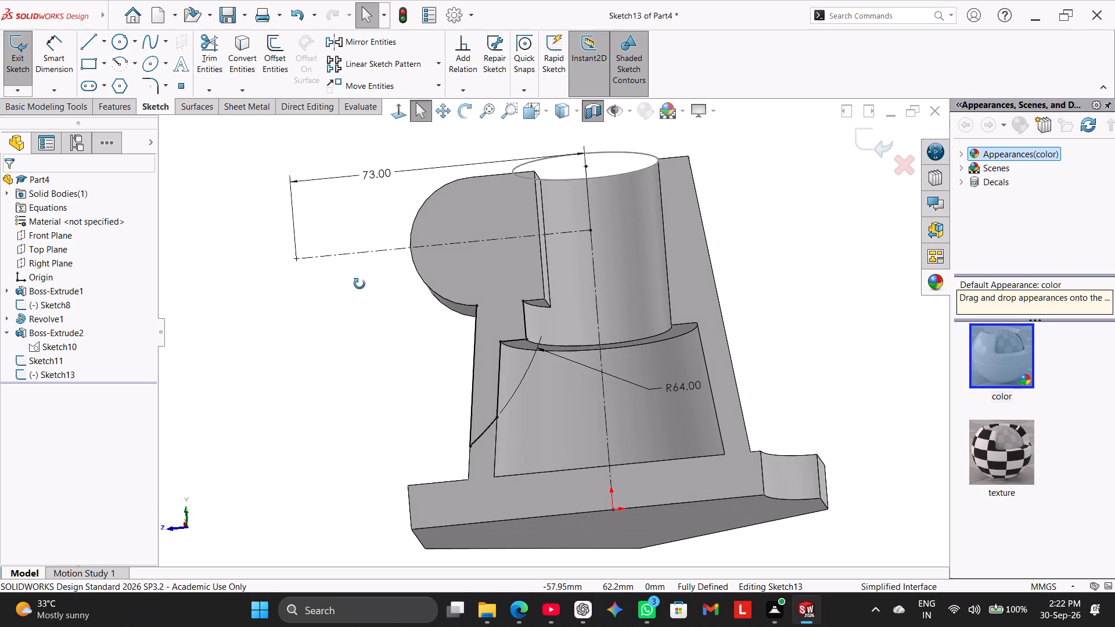
Examine the wall profile sketch against the sectioned body from several angles and return to the view normal to the sketch.
{"action": "middle_click_drag", "start_coordinate": [359, 284], "coordinate": [333, 268]}
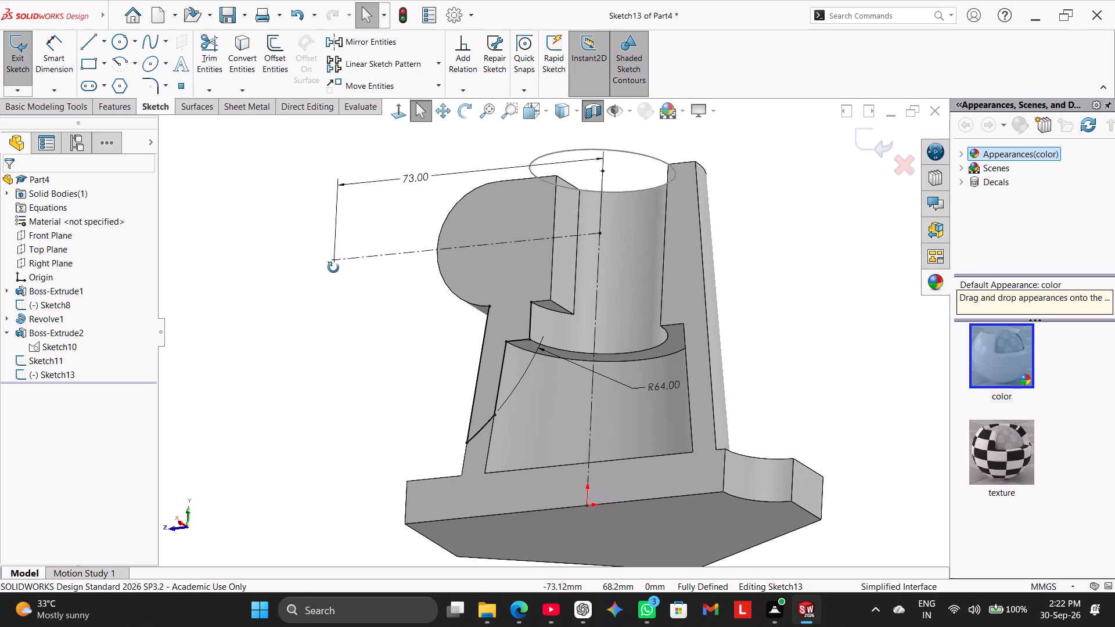
{"action": "middle_click_drag", "start_coordinate": [333, 268], "coordinate": [342, 279]}
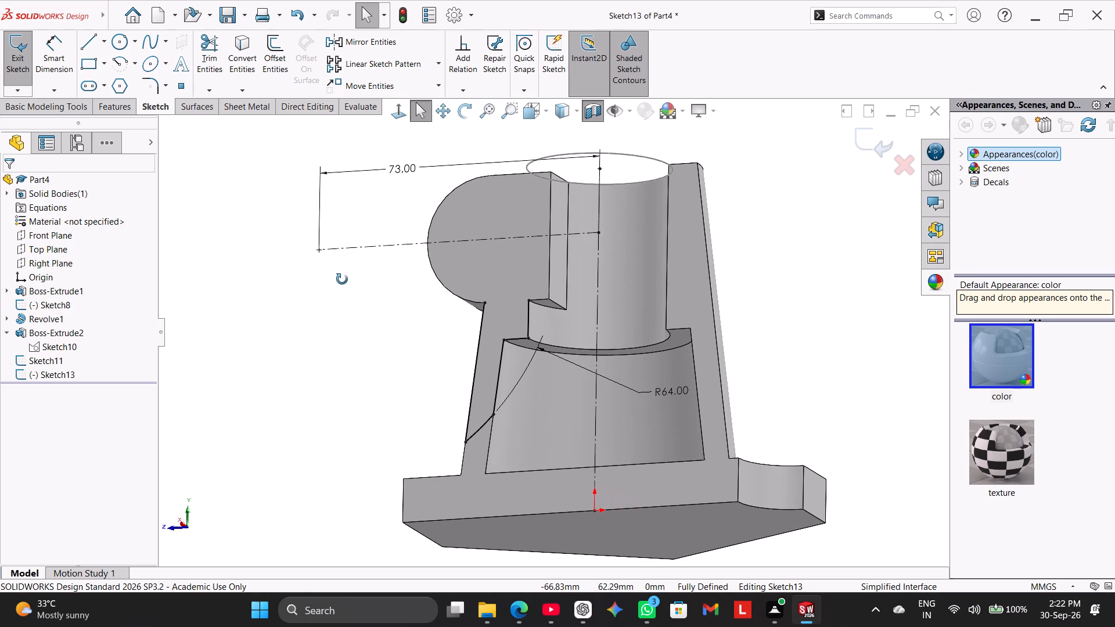
{"action": "middle_click_drag", "start_coordinate": [342, 279], "coordinate": [363, 307]}
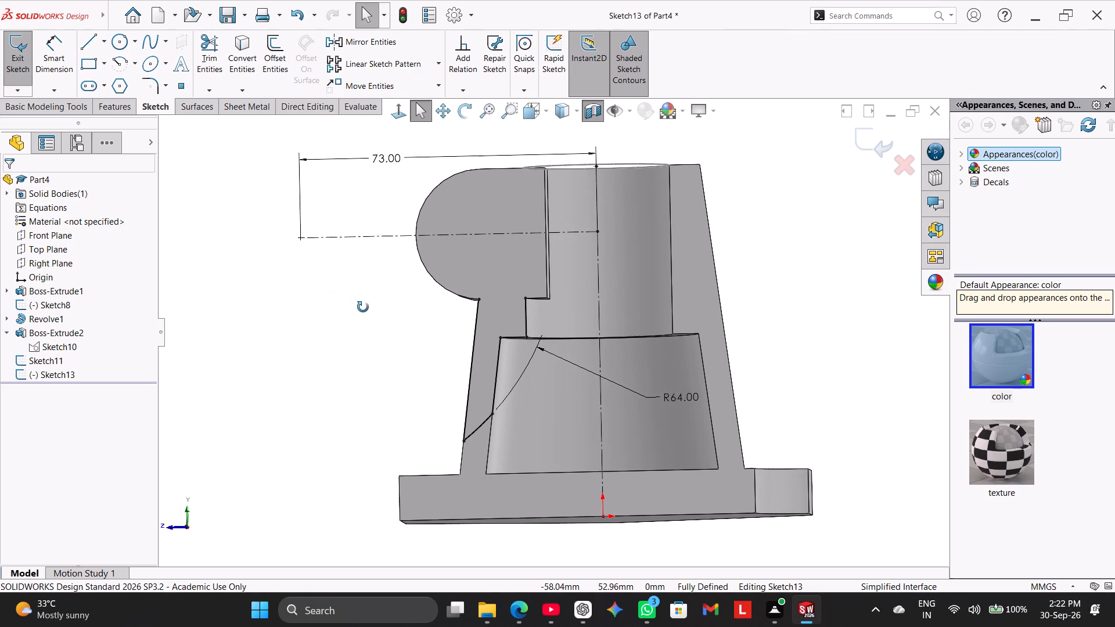
{"action": "middle_click_drag", "start_coordinate": [363, 307], "coordinate": [373, 307]}
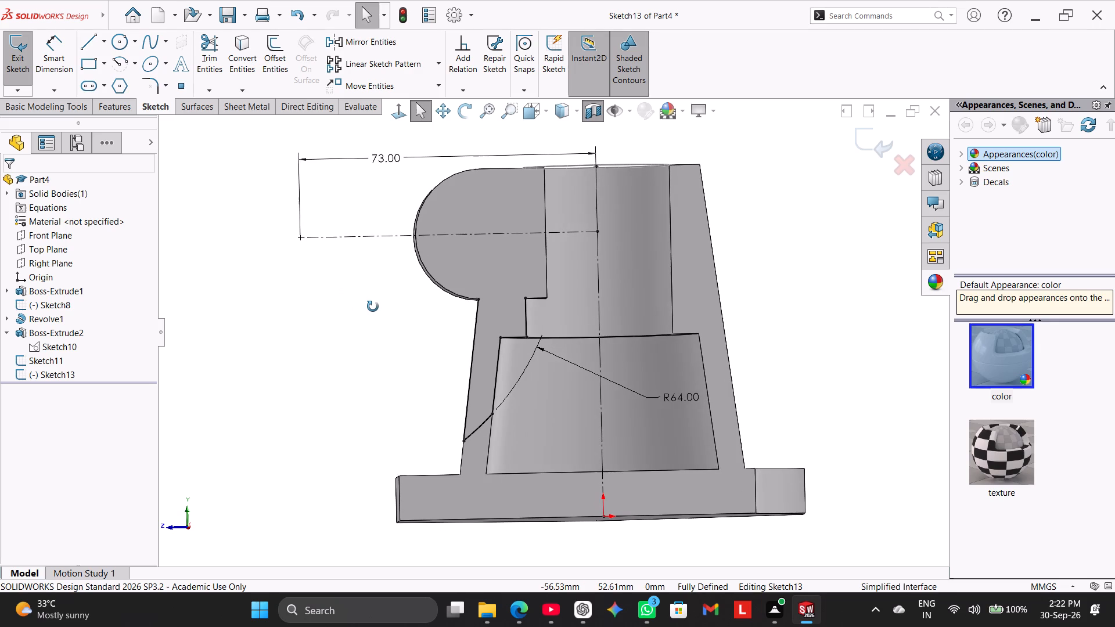
{"action": "middle_click_drag", "start_coordinate": [373, 307], "coordinate": [354, 335]}
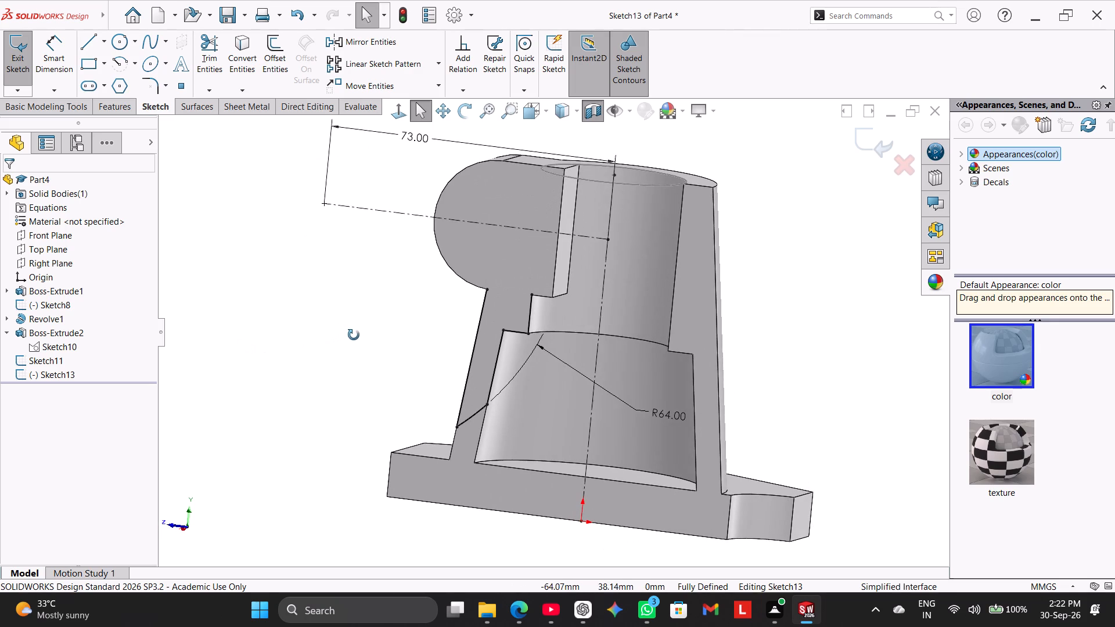
{"action": "middle_click_drag", "start_coordinate": [354, 335], "coordinate": [383, 330]}
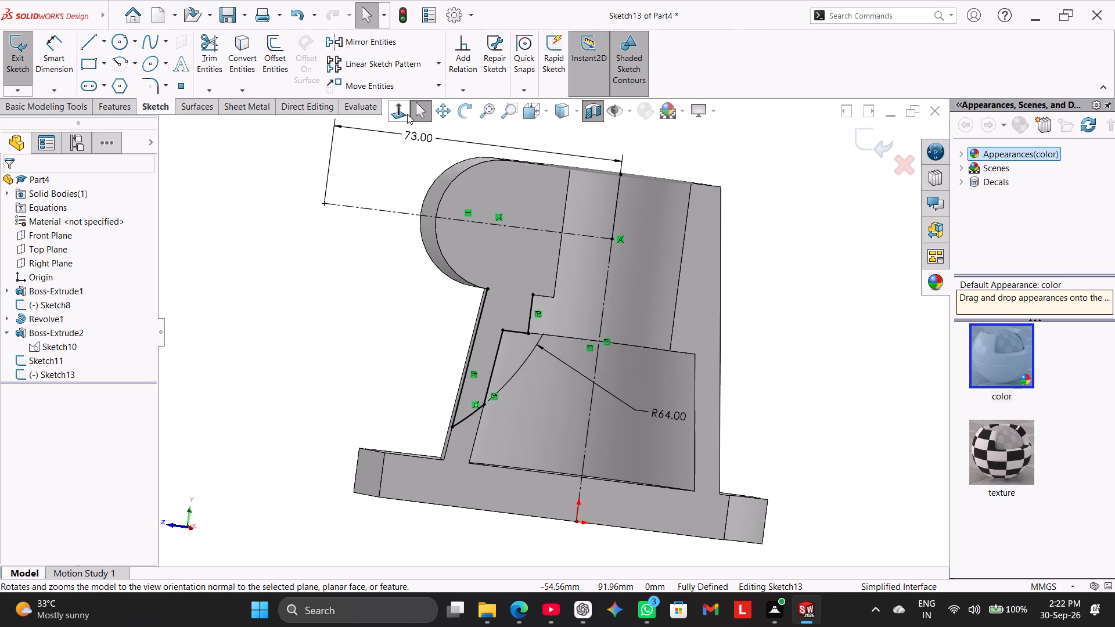
{"action": "left_click", "coordinate": [407, 114]}
{"action": "left_click", "coordinate": [398, 298]}
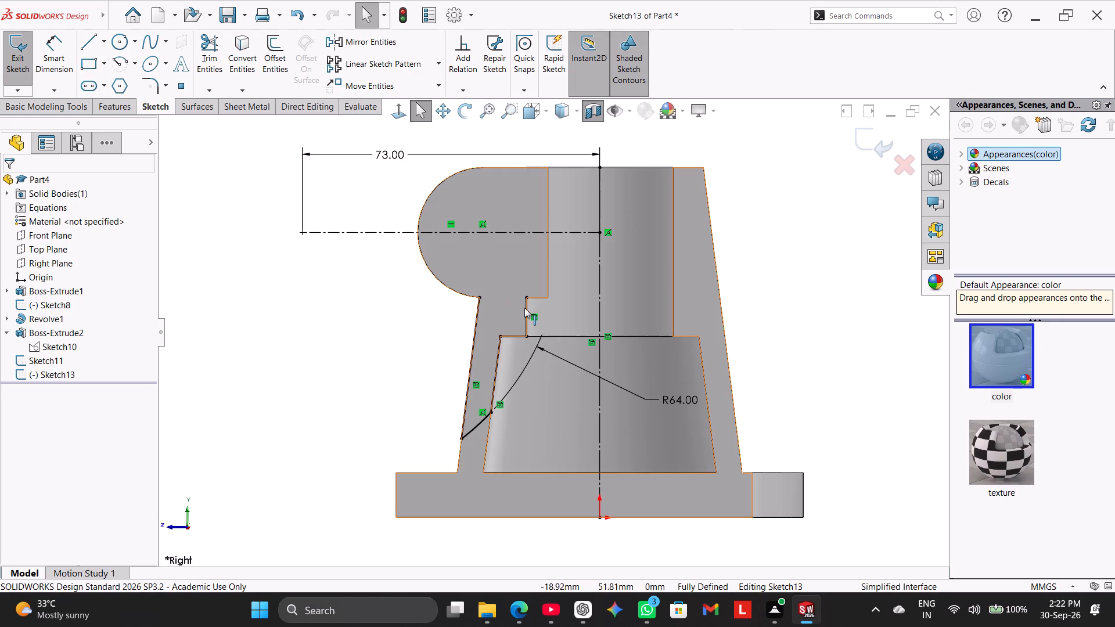
Delete the short vertical and horizontal converted lines at the bore step above the tapered cavity.
{"action": "right_click", "coordinate": [524, 308]}
{"action": "left_click", "coordinate": [571, 519]}
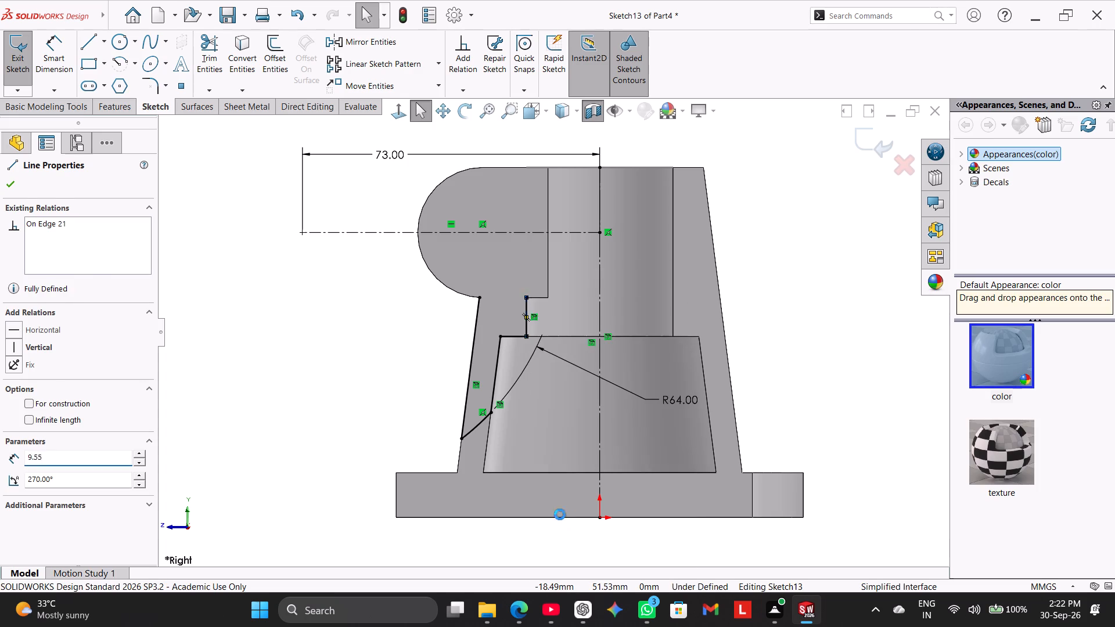
{"action": "left_click", "coordinate": [337, 355]}
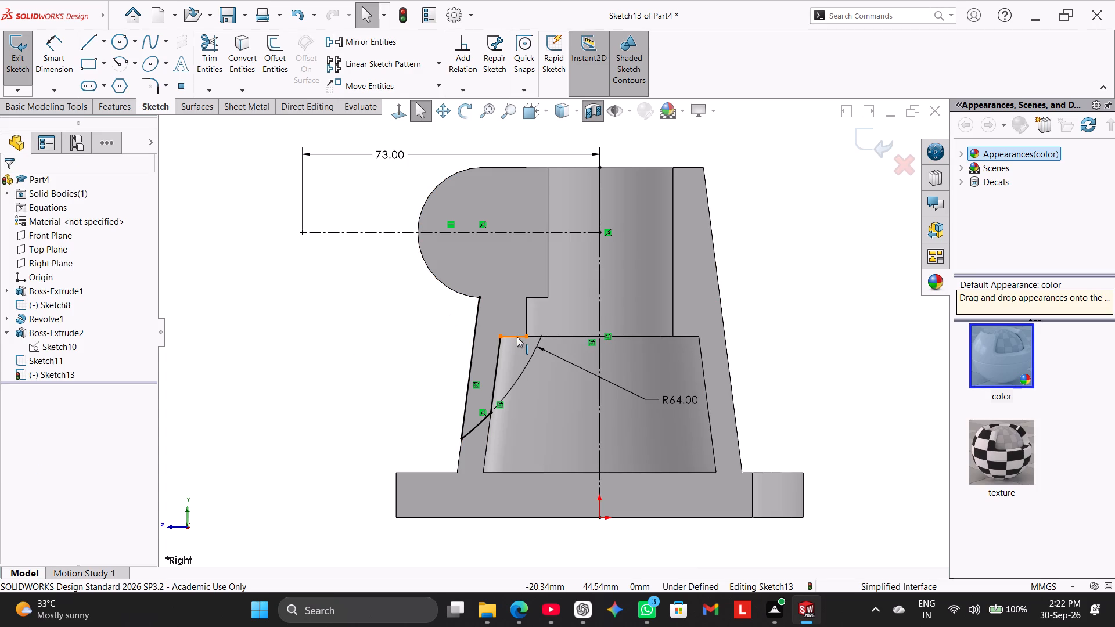
{"action": "right_click", "coordinate": [520, 336]}
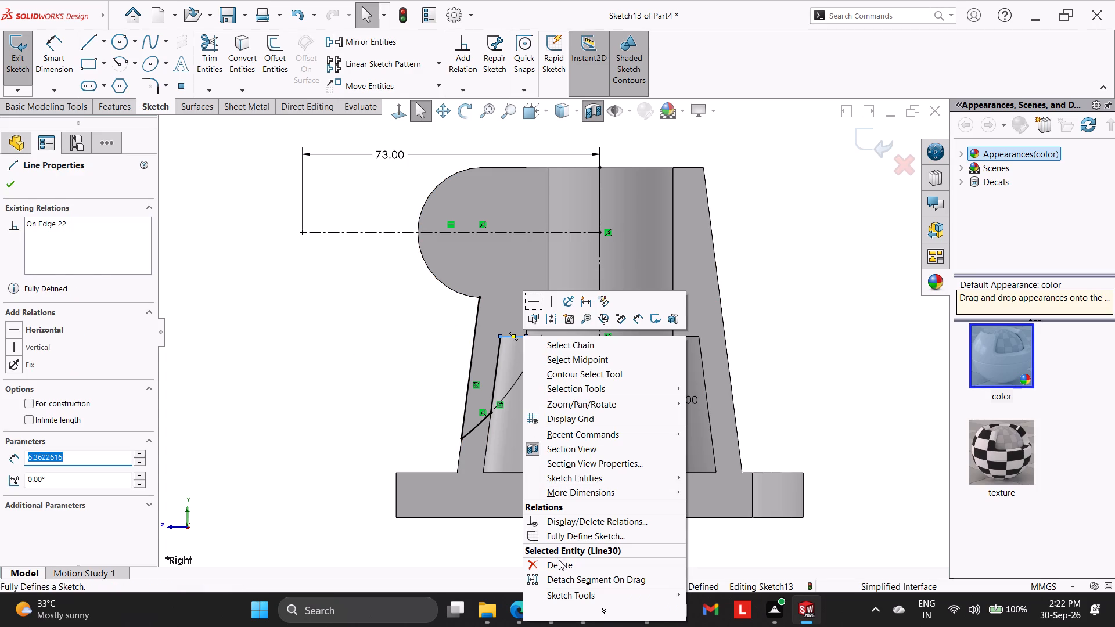
{"action": "left_click", "coordinate": [559, 564]}
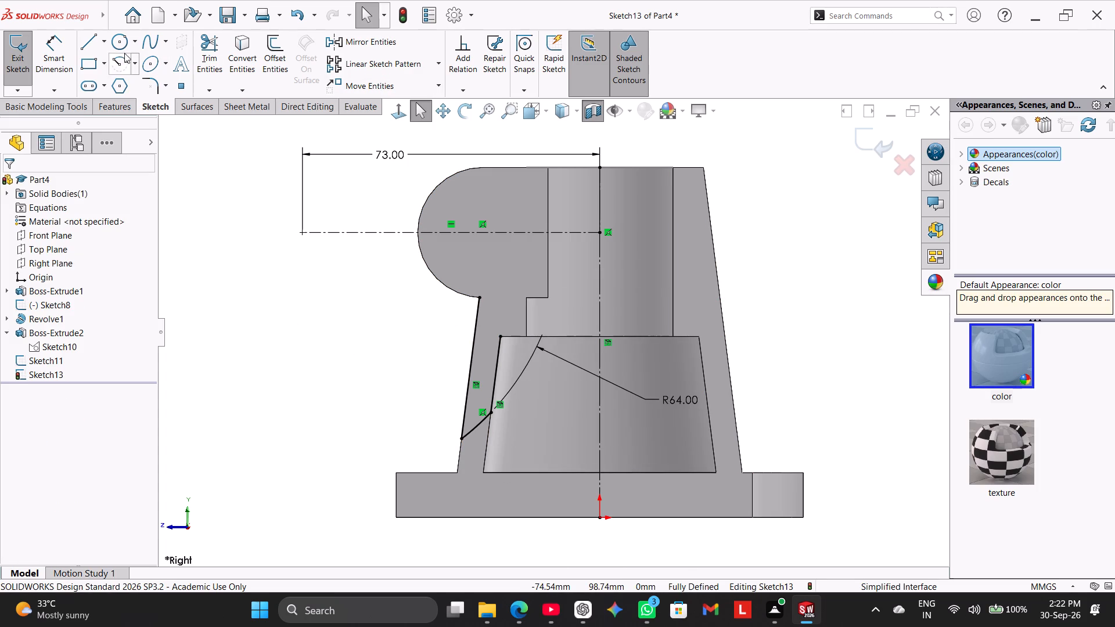
Close the wall profile with a line about 10.9 mm long from the inner sloping line's top to the outer sloping line's top.
{"action": "left_click", "coordinate": [93, 39]}
{"action": "left_click", "coordinate": [500, 336]}
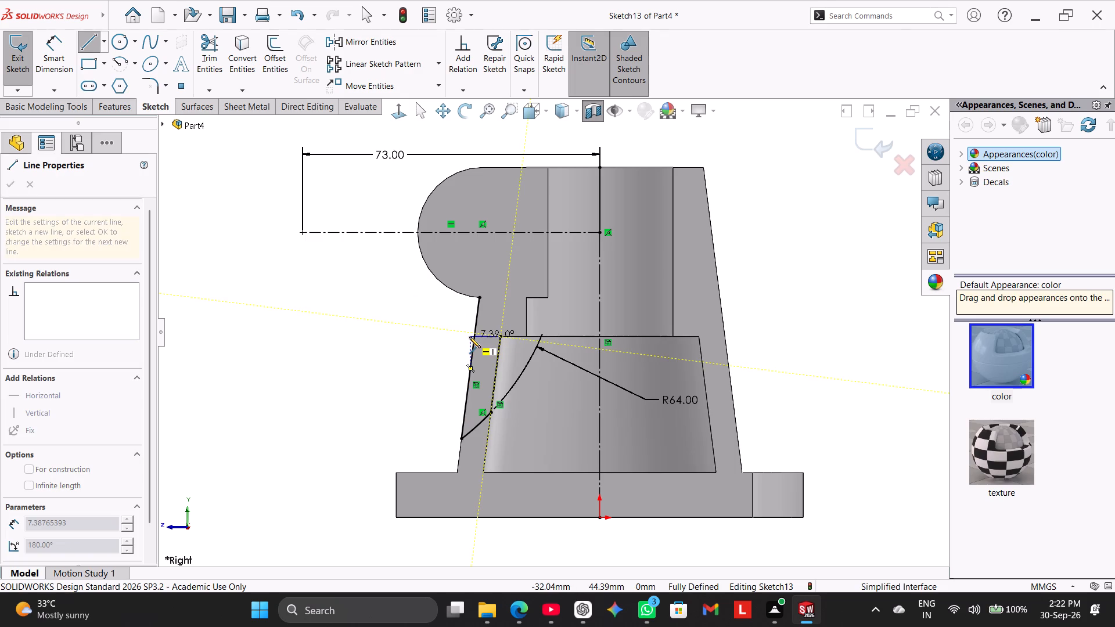
{"action": "left_click", "coordinate": [481, 298]}
{"action": "right_click", "coordinate": [384, 318]}
{"action": "left_click", "coordinate": [423, 324]}
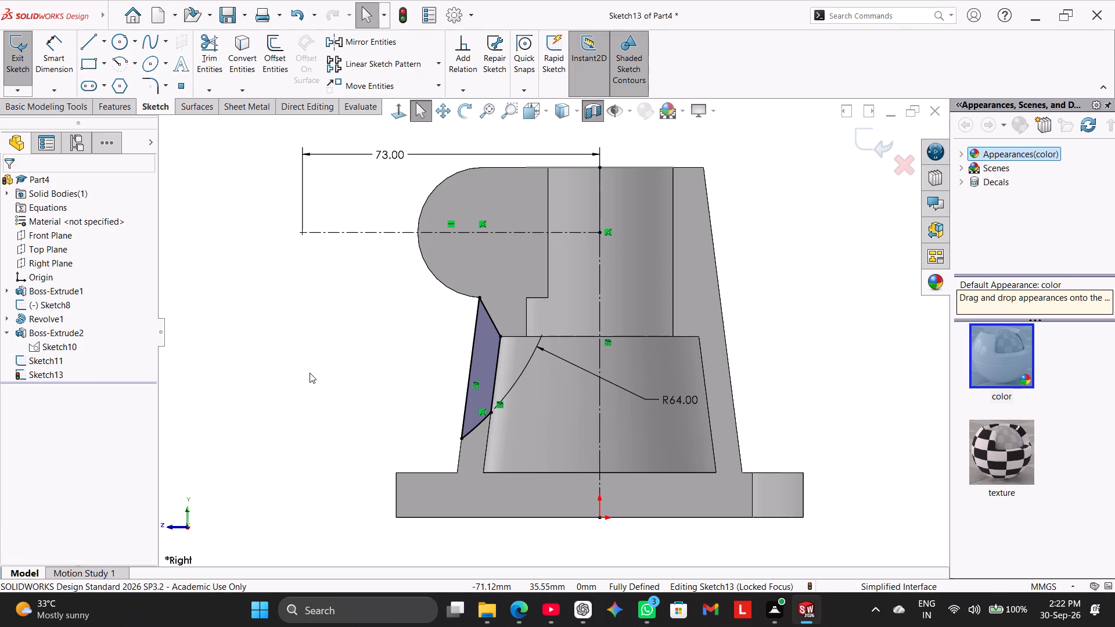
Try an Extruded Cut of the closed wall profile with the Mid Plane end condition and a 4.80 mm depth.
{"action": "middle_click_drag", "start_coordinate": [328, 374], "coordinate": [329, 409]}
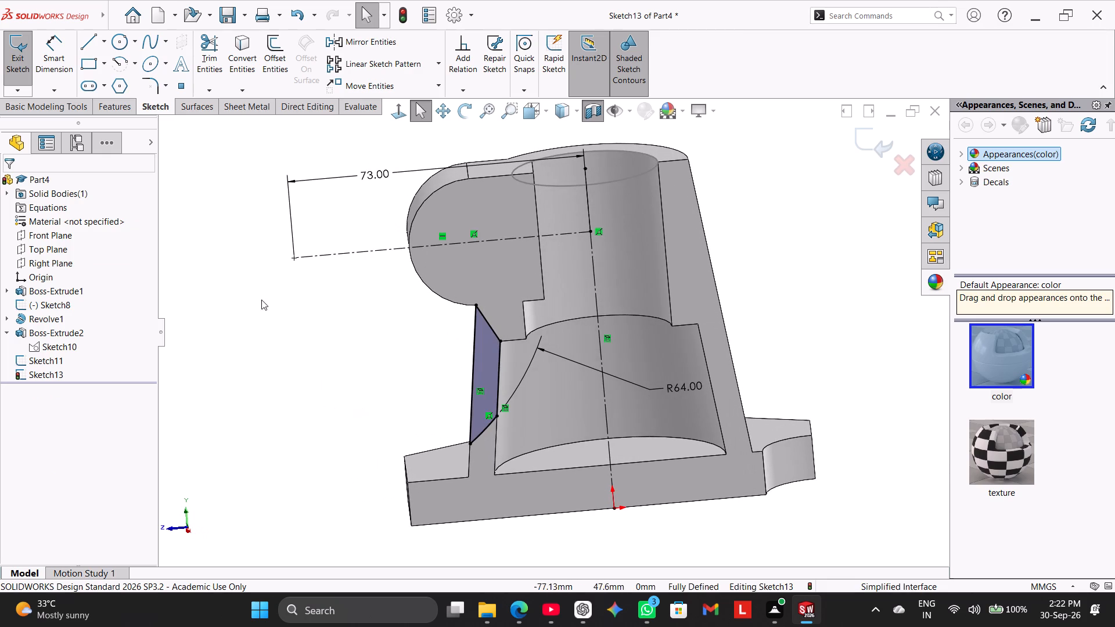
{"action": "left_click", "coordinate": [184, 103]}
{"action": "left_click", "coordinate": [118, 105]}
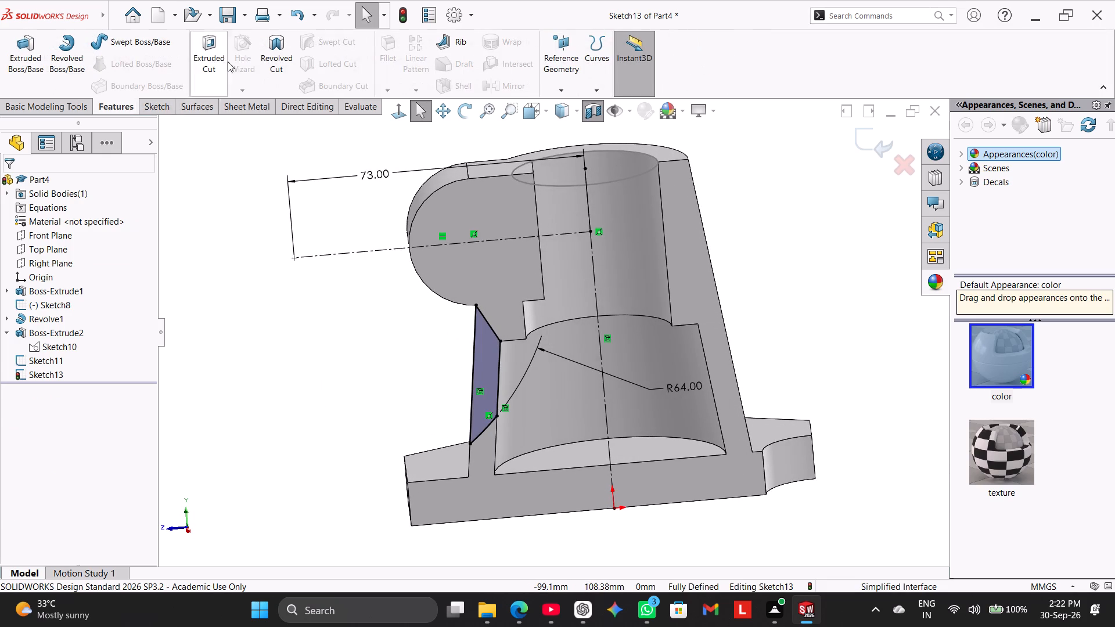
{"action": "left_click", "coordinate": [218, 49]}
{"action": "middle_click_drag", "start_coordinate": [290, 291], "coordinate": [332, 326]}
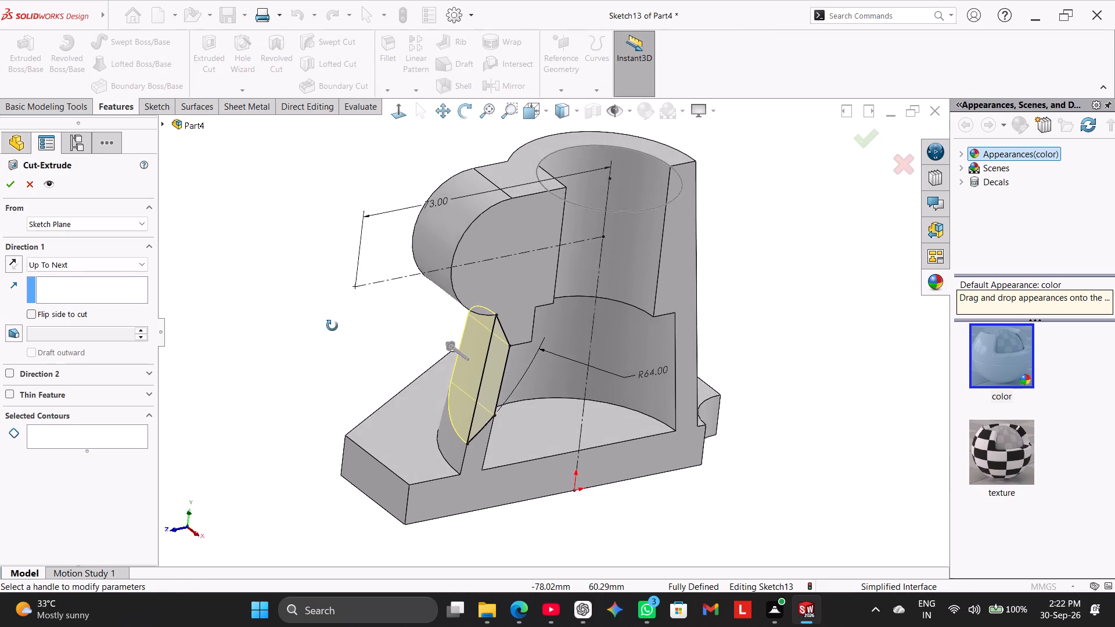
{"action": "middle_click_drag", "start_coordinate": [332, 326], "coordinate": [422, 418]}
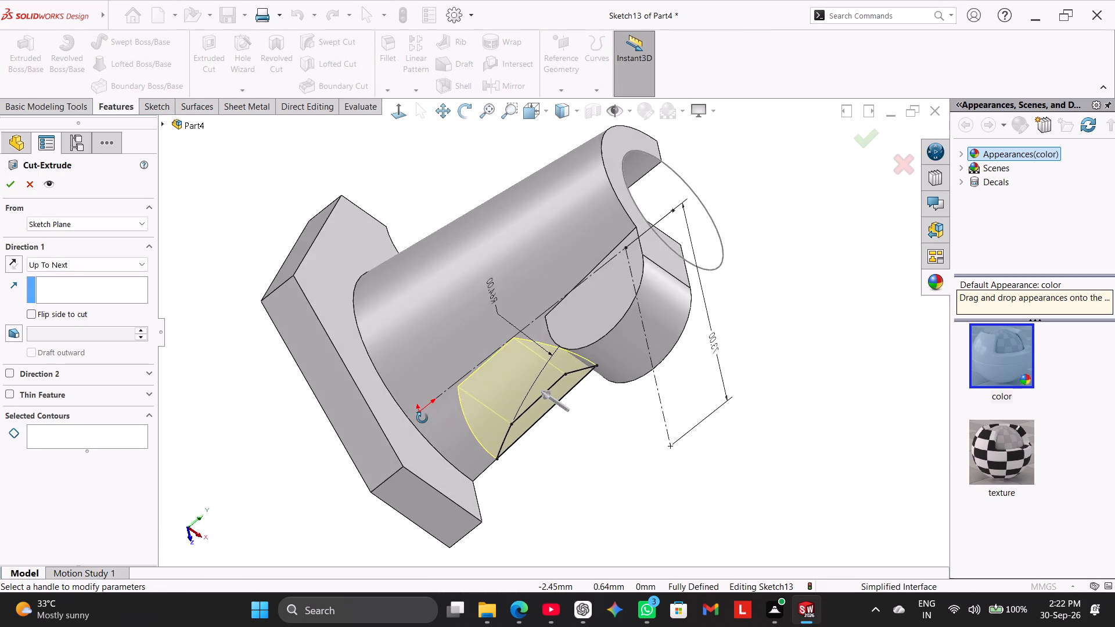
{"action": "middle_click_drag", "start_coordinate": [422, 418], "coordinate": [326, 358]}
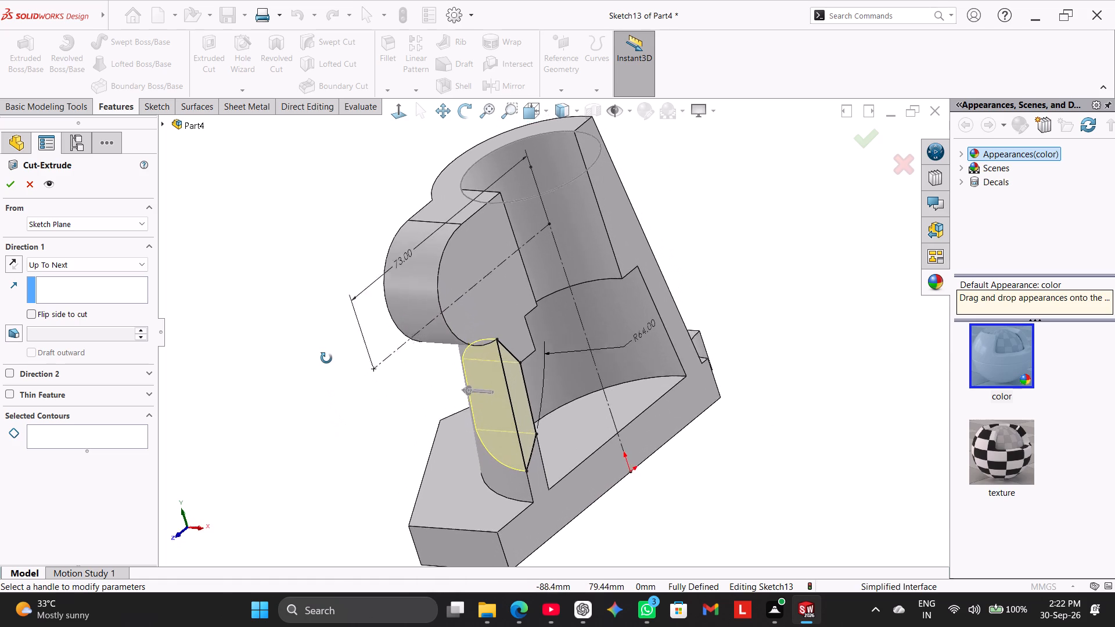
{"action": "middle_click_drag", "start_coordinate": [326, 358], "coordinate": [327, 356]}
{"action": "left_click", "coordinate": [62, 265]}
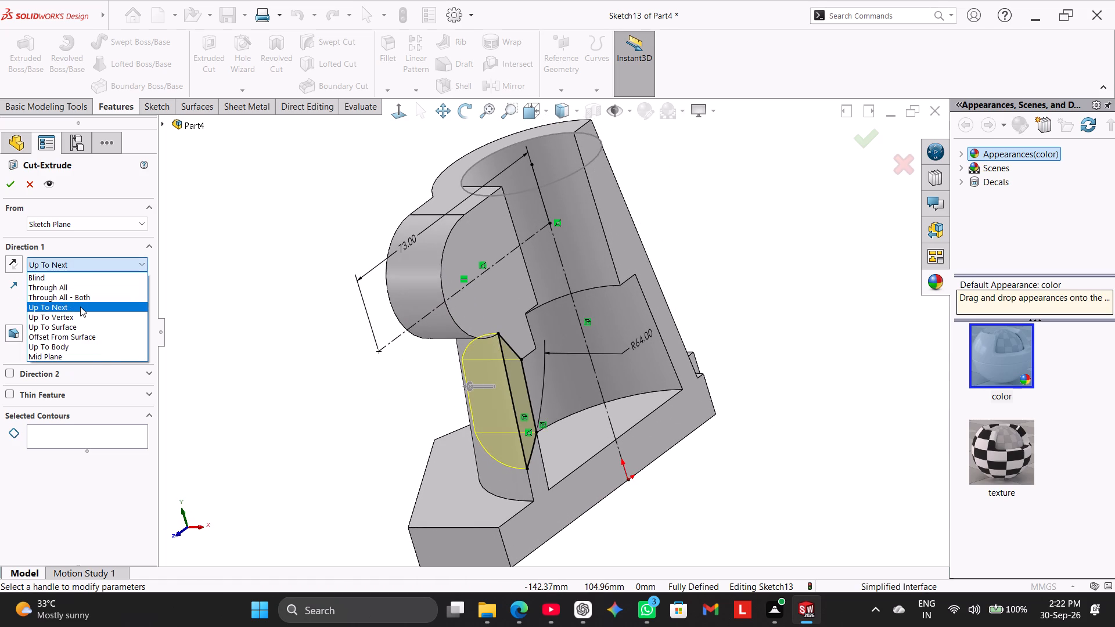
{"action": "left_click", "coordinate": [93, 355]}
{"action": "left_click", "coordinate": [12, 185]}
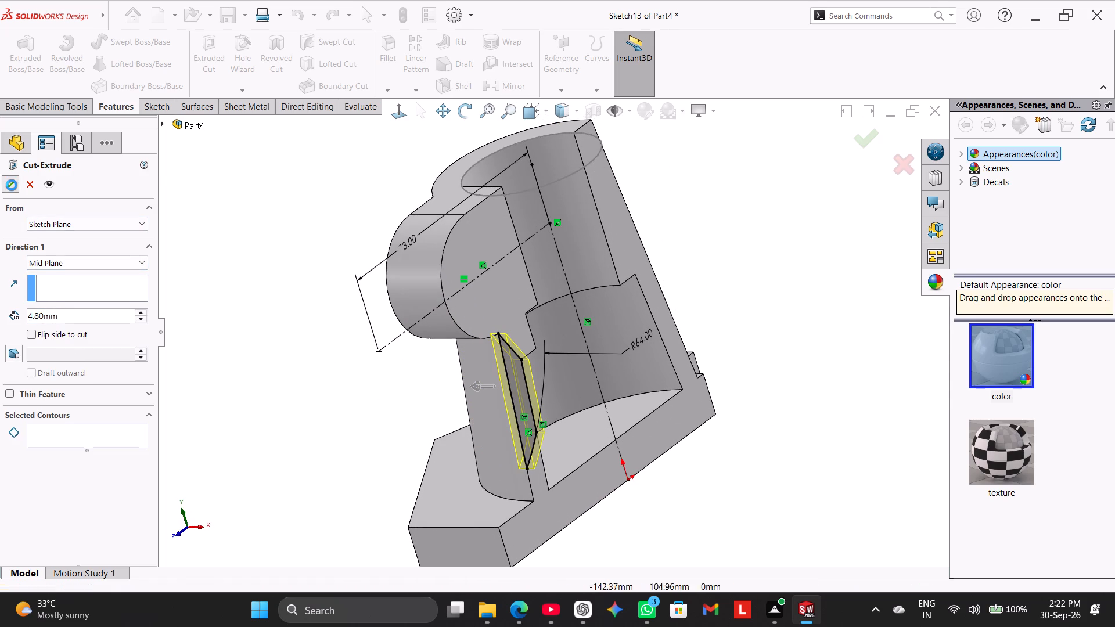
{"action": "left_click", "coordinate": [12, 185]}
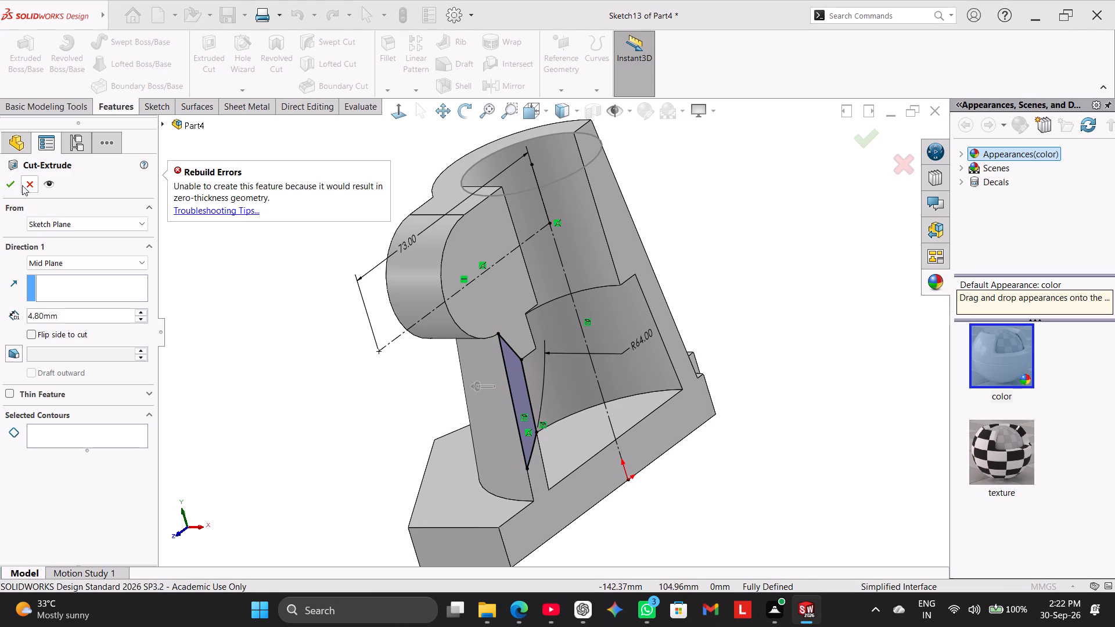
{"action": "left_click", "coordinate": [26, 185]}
Delete the inner and outer sloping lines of the wall profile, leaving the slanted closing line and the R64 arc.
{"action": "left_click", "coordinate": [395, 109]}
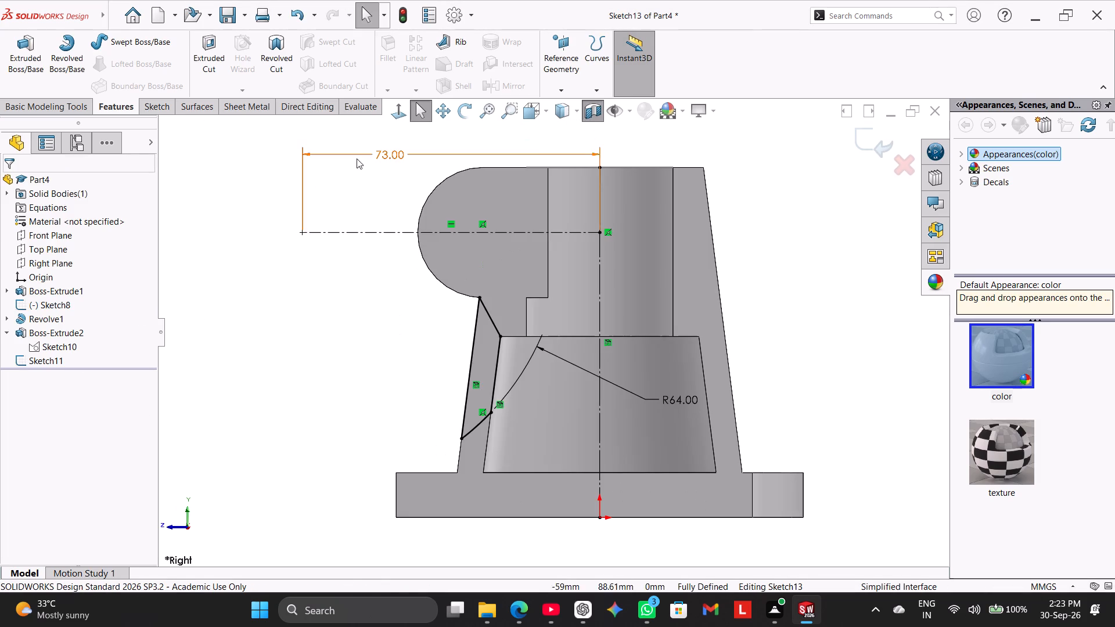
{"action": "left_click", "coordinate": [305, 298]}
{"action": "scroll", "coordinate": [412, 296], "scroll_direction": "down", "scroll_amount": 1}
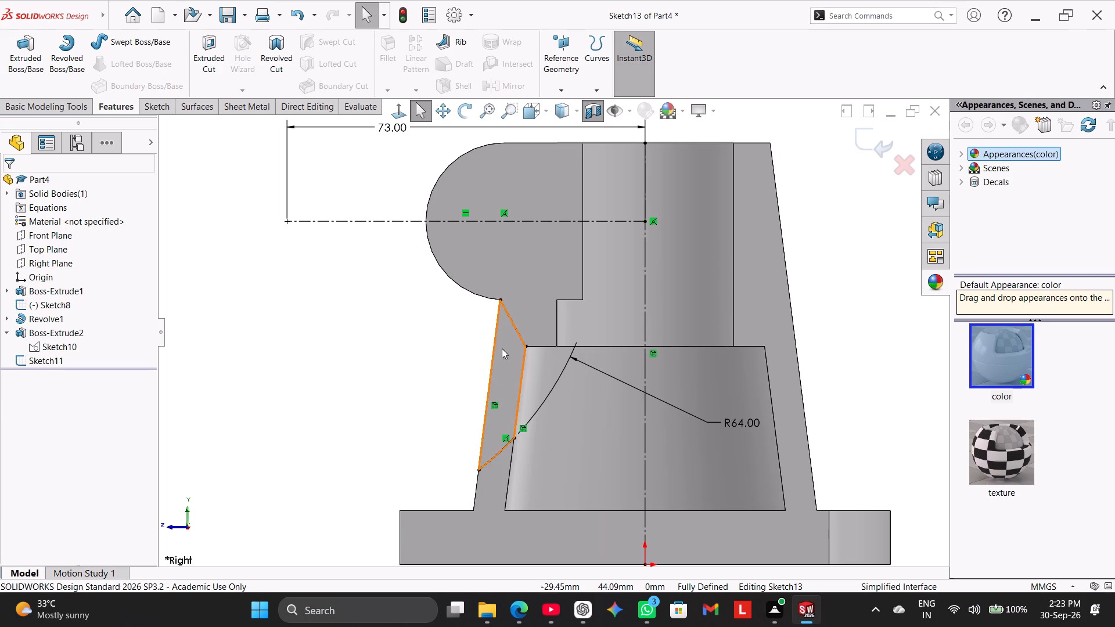
{"action": "scroll", "coordinate": [508, 349], "scroll_direction": "down", "scroll_amount": 1}
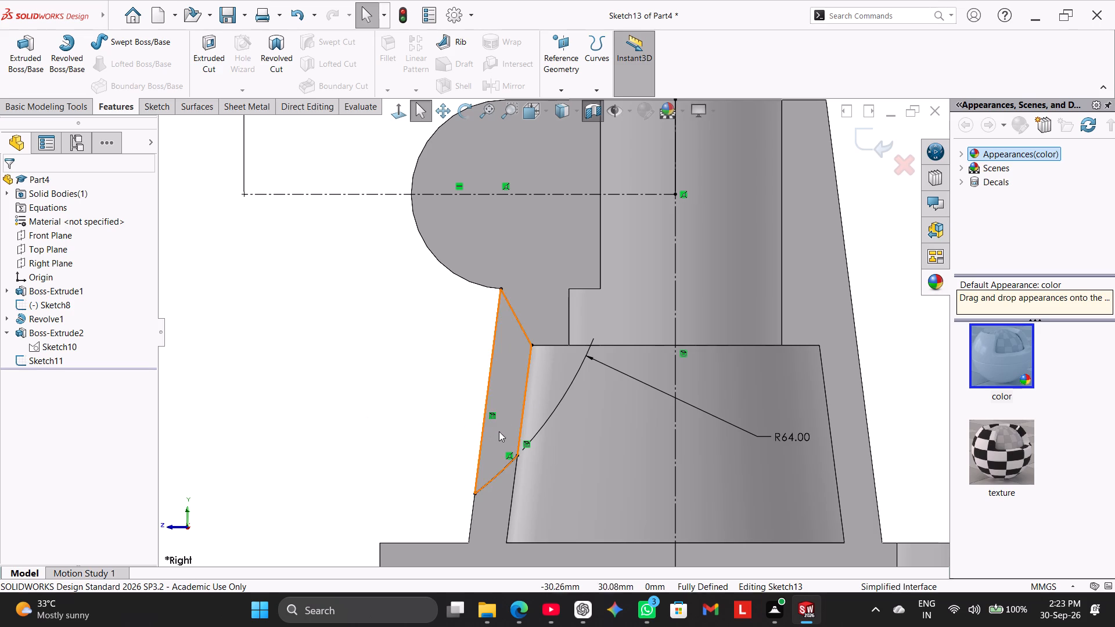
{"action": "right_click", "coordinate": [523, 416]}
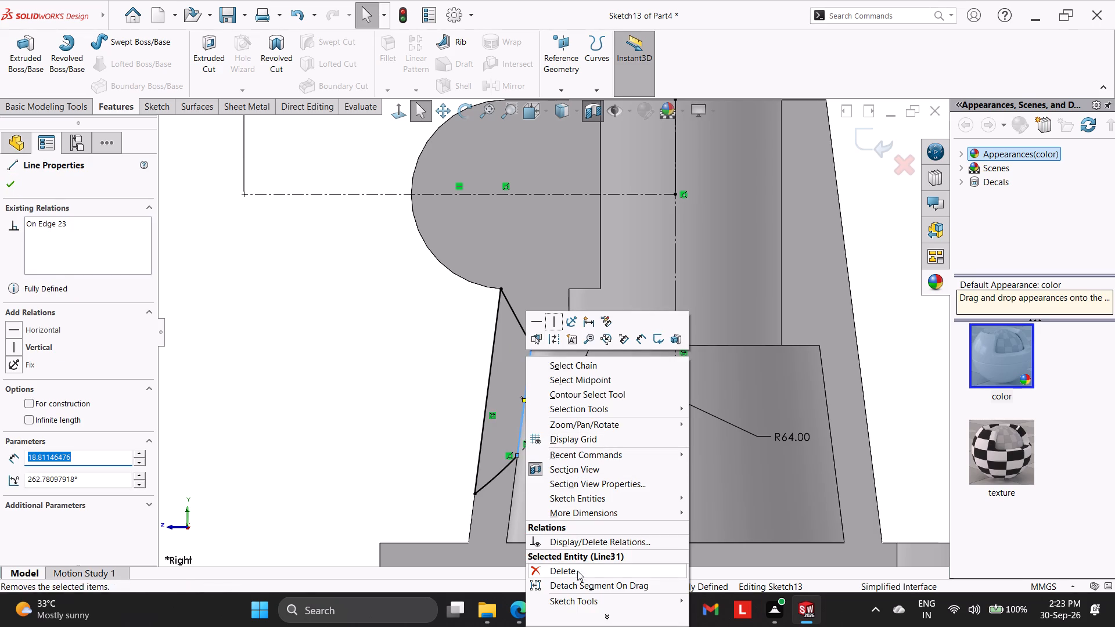
{"action": "left_click", "coordinate": [577, 574]}
{"action": "right_click", "coordinate": [485, 388]}
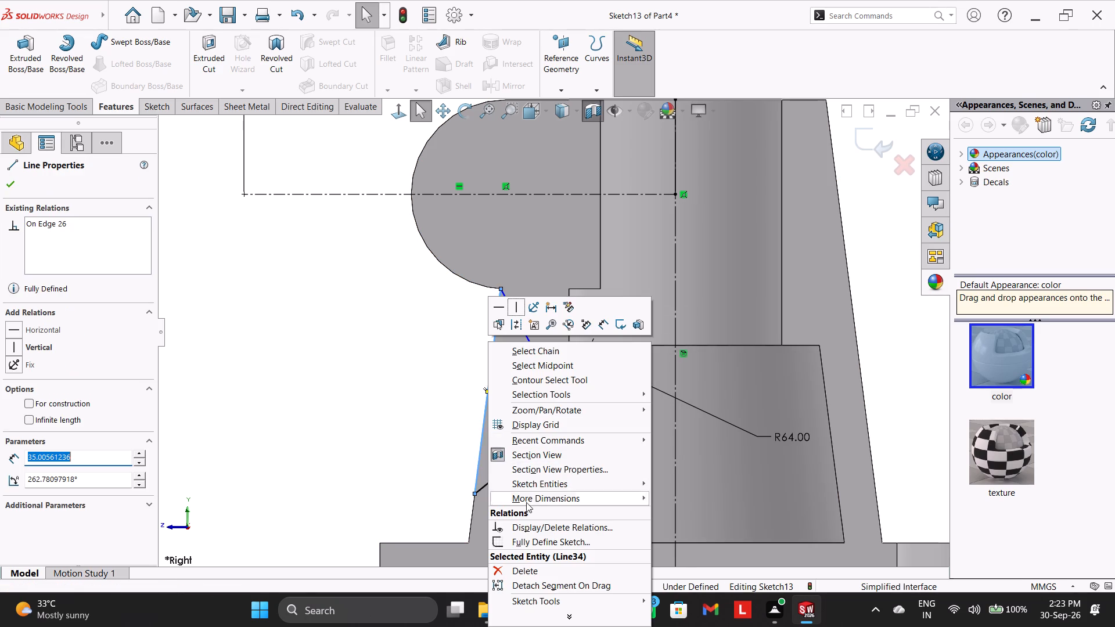
{"action": "left_click", "coordinate": [534, 570]}
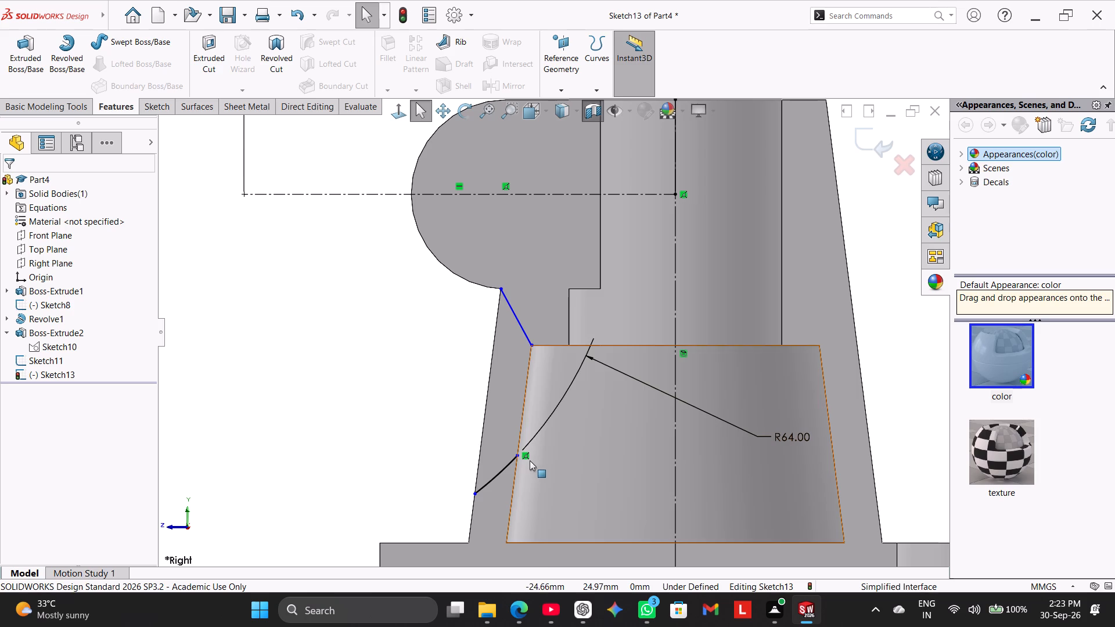
Delete the relation at the R64 arc's inner end and extend the arc past both faces of the tapered wall.
{"action": "right_click", "coordinate": [527, 455]}
{"action": "left_click", "coordinate": [578, 583]}
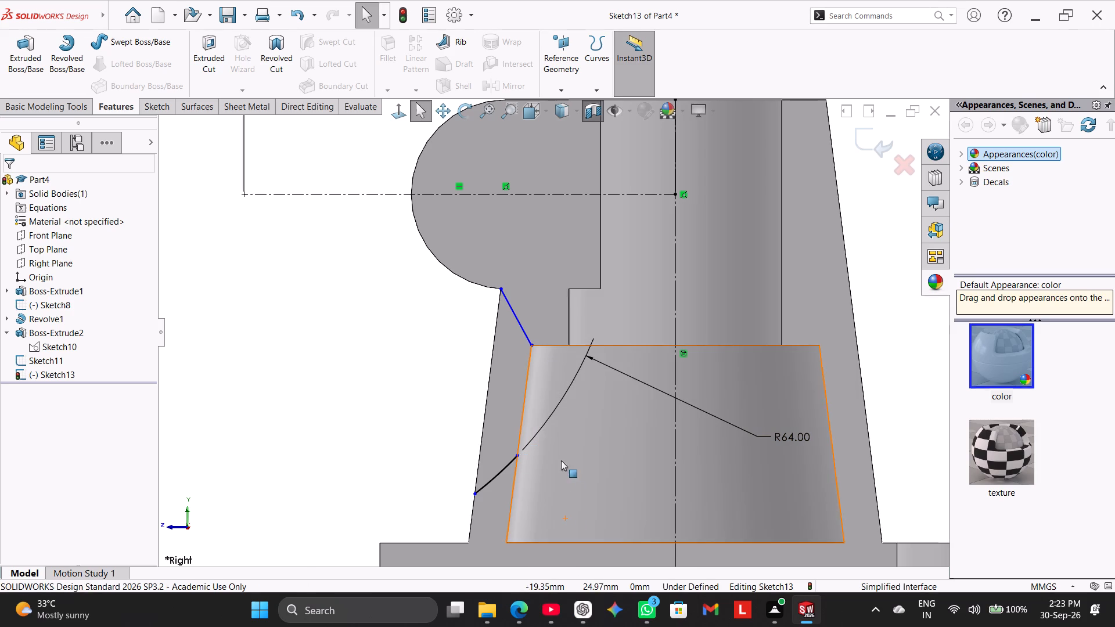
{"action": "left_click_drag", "start_coordinate": [516, 455], "coordinate": [520, 454]}
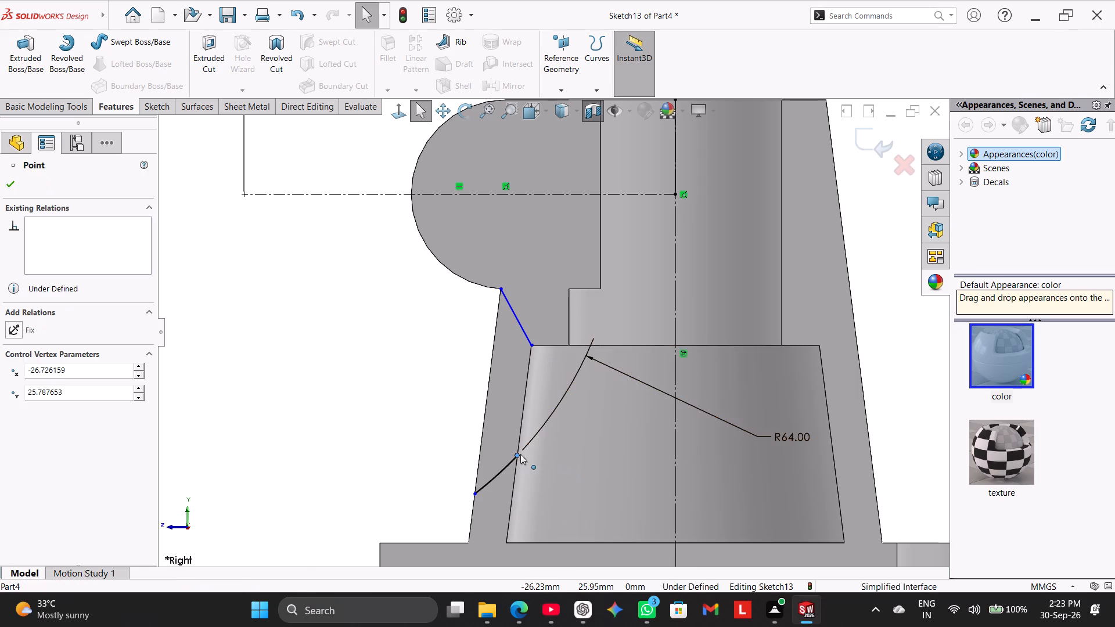
{"action": "left_click_drag", "start_coordinate": [520, 454], "coordinate": [531, 447]}
{"action": "left_click_drag", "start_coordinate": [473, 493], "coordinate": [446, 504]}
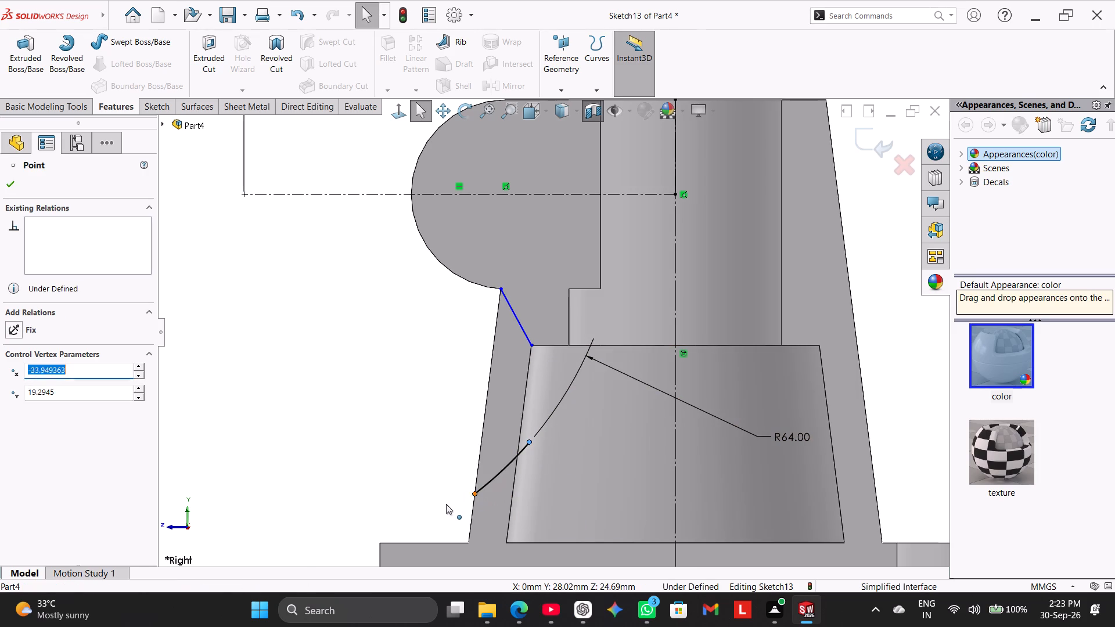
{"action": "left_click_drag", "start_coordinate": [446, 504], "coordinate": [445, 505]}
Stretch the slanted profile line past both wall faces to about 19.5 mm long and shift it slightly inward.
{"action": "left_click_drag", "start_coordinate": [531, 343], "coordinate": [538, 351]}
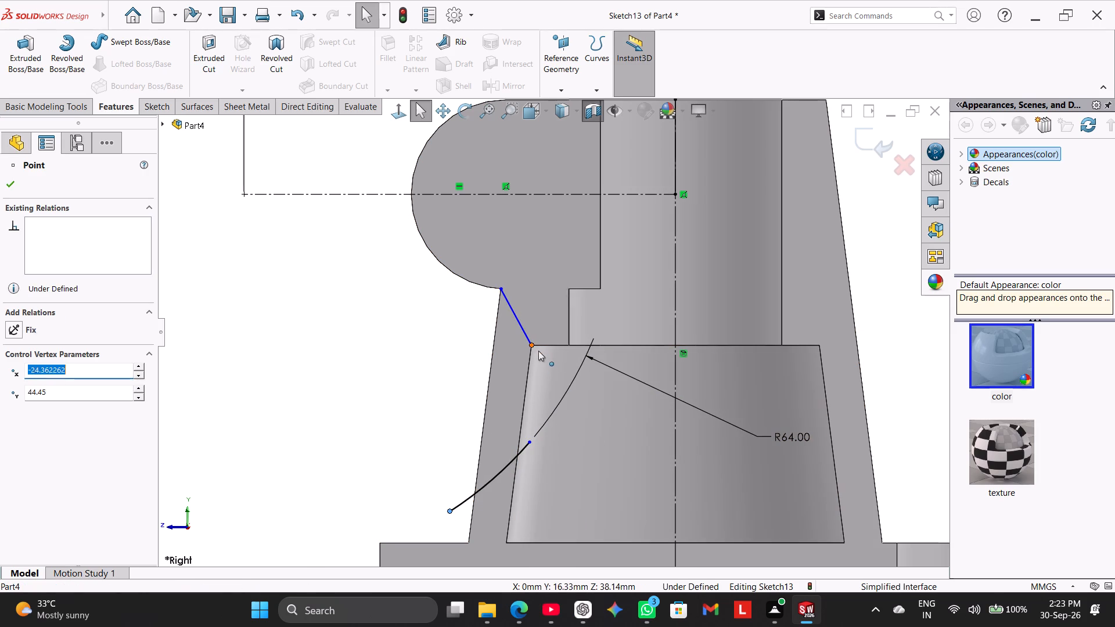
{"action": "left_click_drag", "start_coordinate": [538, 351], "coordinate": [543, 365]}
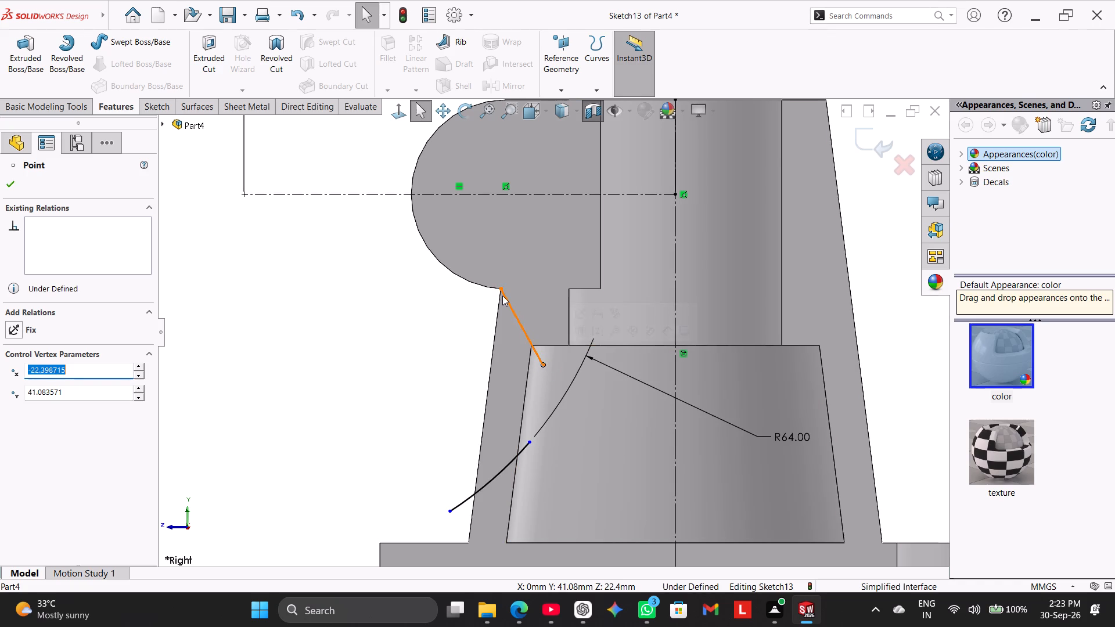
{"action": "left_click_drag", "start_coordinate": [501, 291], "coordinate": [487, 264]}
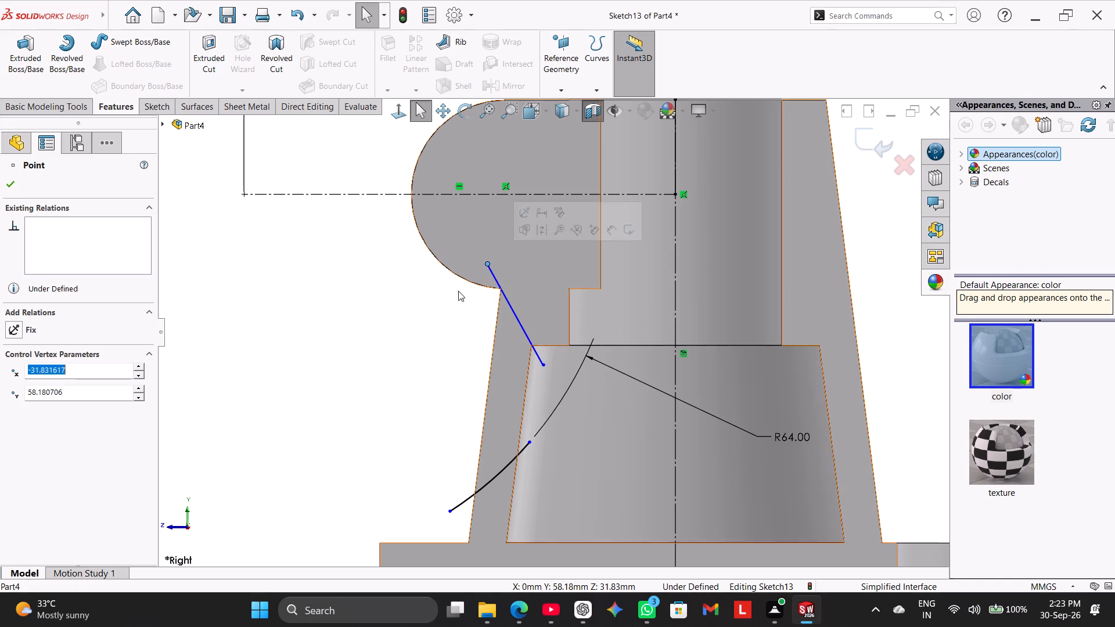
{"action": "left_click", "coordinate": [435, 313]}
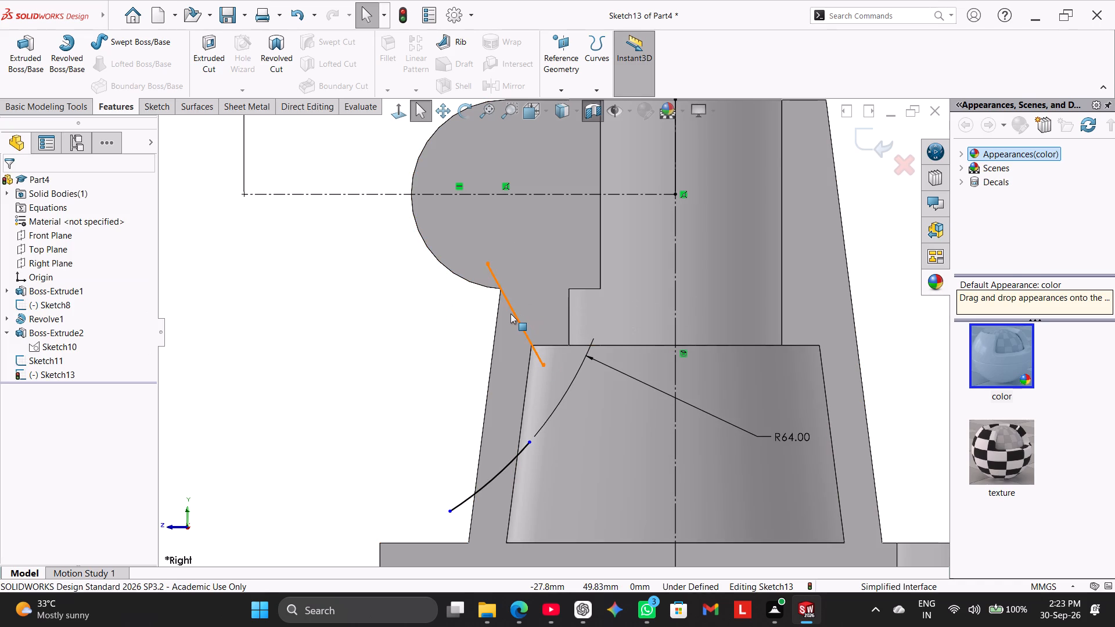
{"action": "left_click_drag", "start_coordinate": [514, 313], "coordinate": [525, 309]}
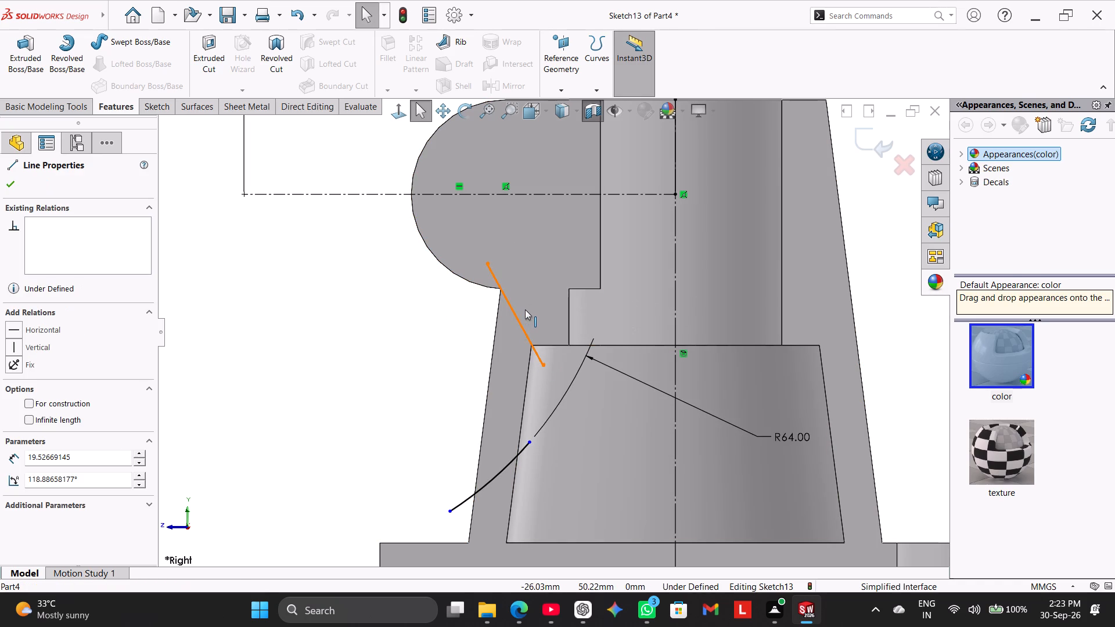
{"action": "left_click_drag", "start_coordinate": [525, 309], "coordinate": [524, 308]}
{"action": "left_click", "coordinate": [382, 364]}
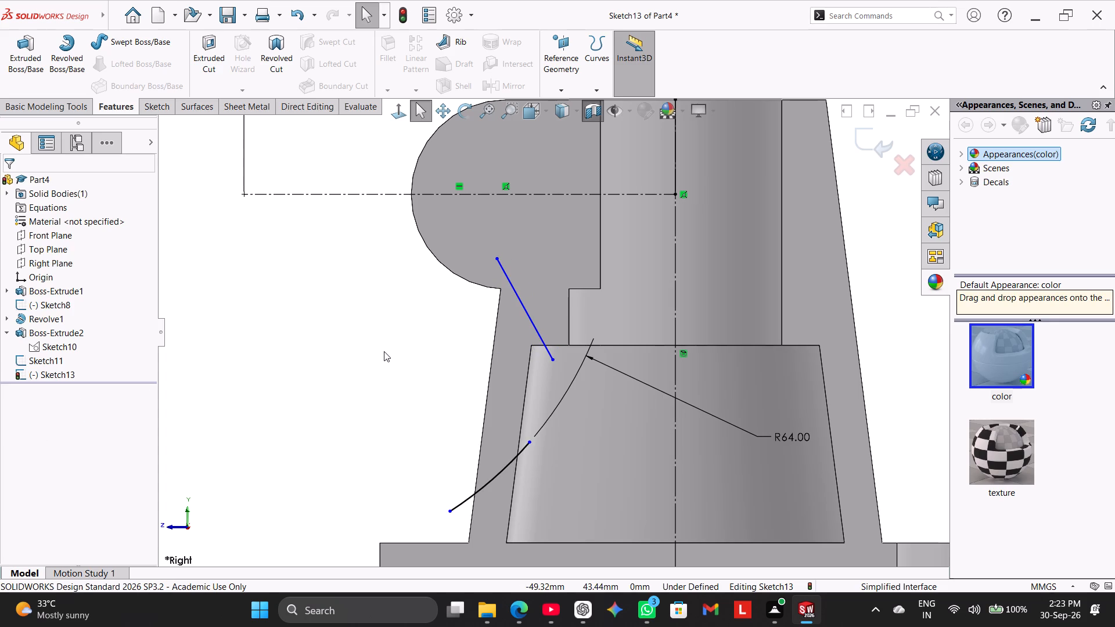
Close the profile with lines joining the R64 arc's inner end to the slanted line's lower end and its outer end to the upper end.
{"action": "left_click", "coordinate": [157, 106]}
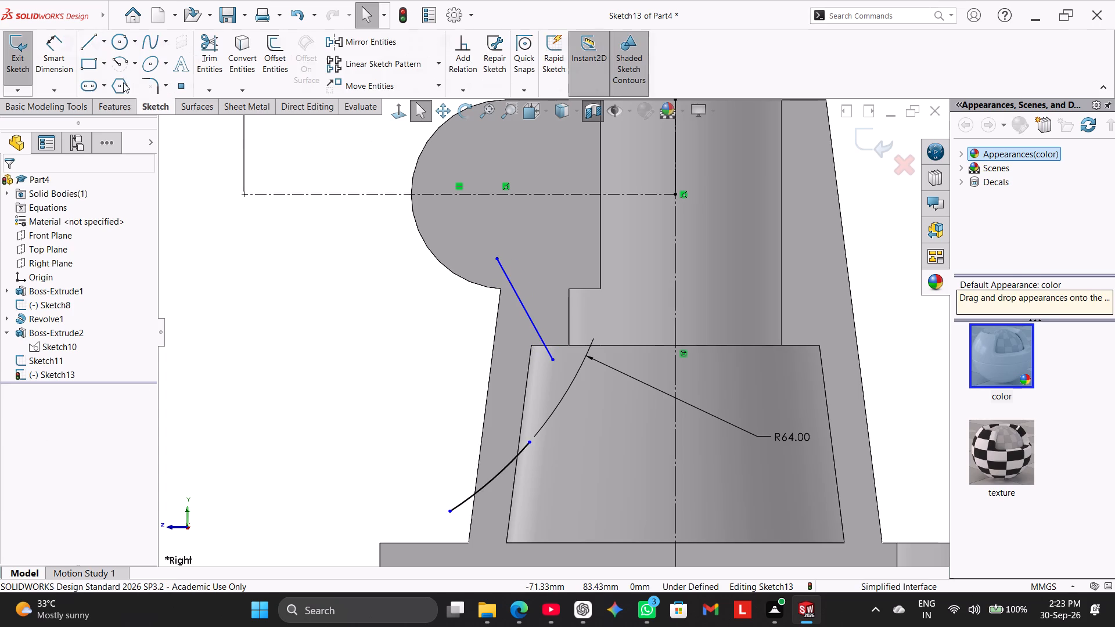
{"action": "left_click", "coordinate": [93, 42]}
{"action": "left_click", "coordinate": [527, 441]}
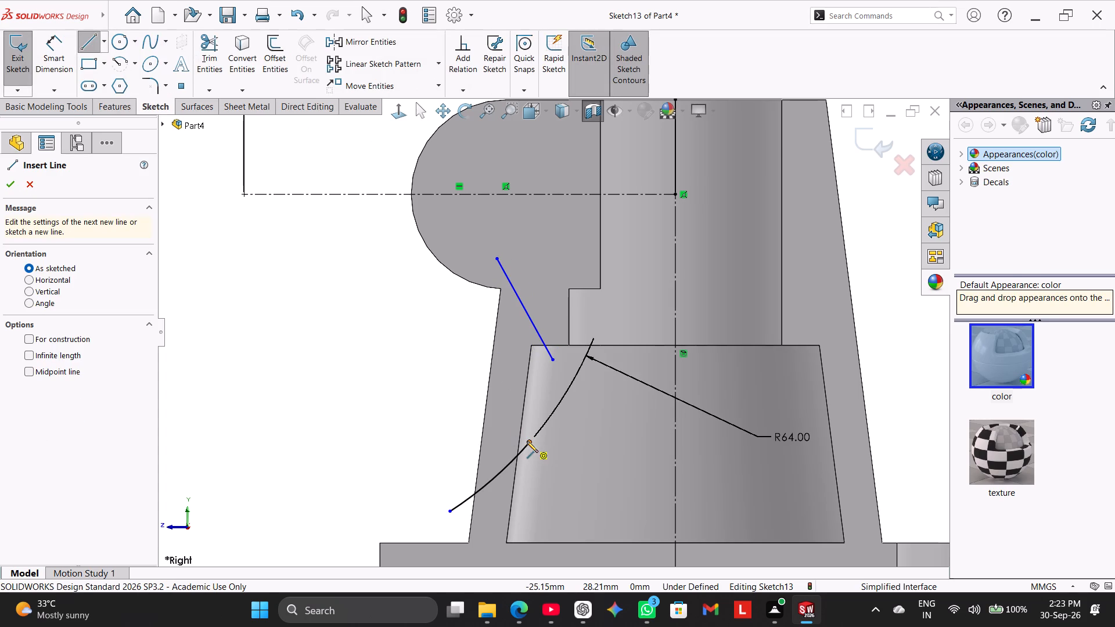
{"action": "left_click", "coordinate": [552, 359]}
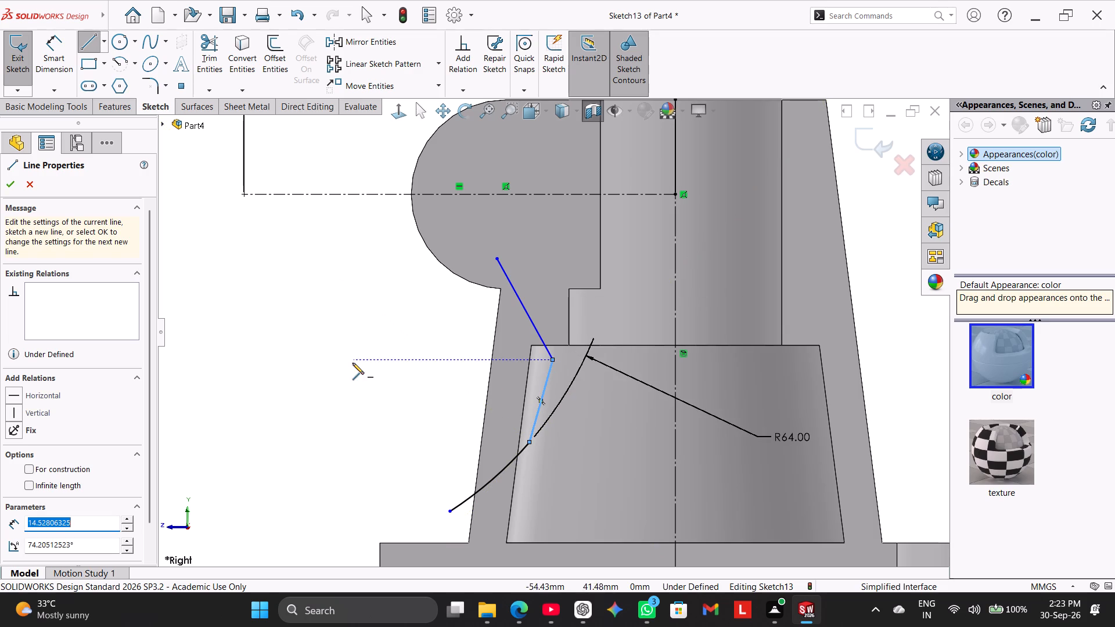
{"action": "right_click", "coordinate": [353, 363]}
{"action": "left_click", "coordinate": [380, 372]}
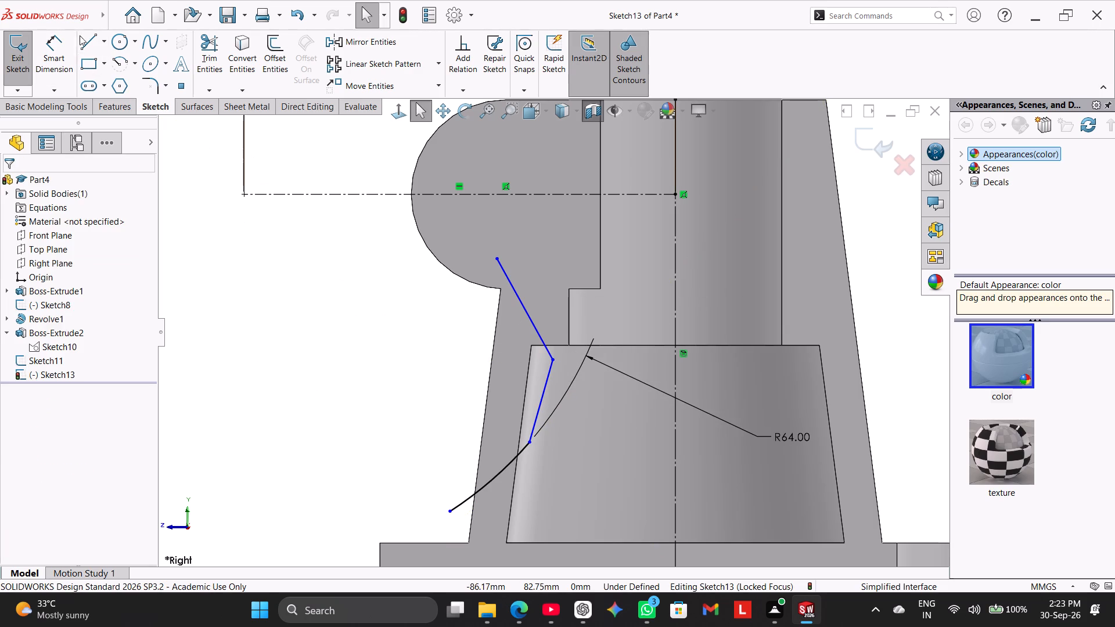
{"action": "left_click", "coordinate": [85, 36]}
{"action": "left_click", "coordinate": [448, 509]}
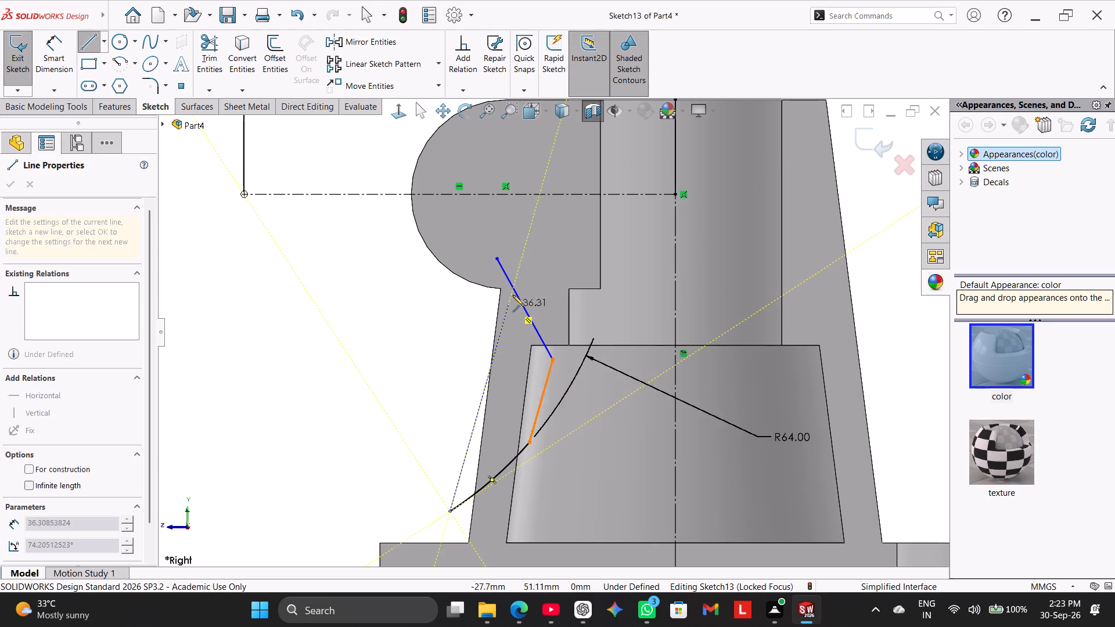
{"action": "left_click", "coordinate": [494, 261]}
{"action": "right_click", "coordinate": [353, 297]}
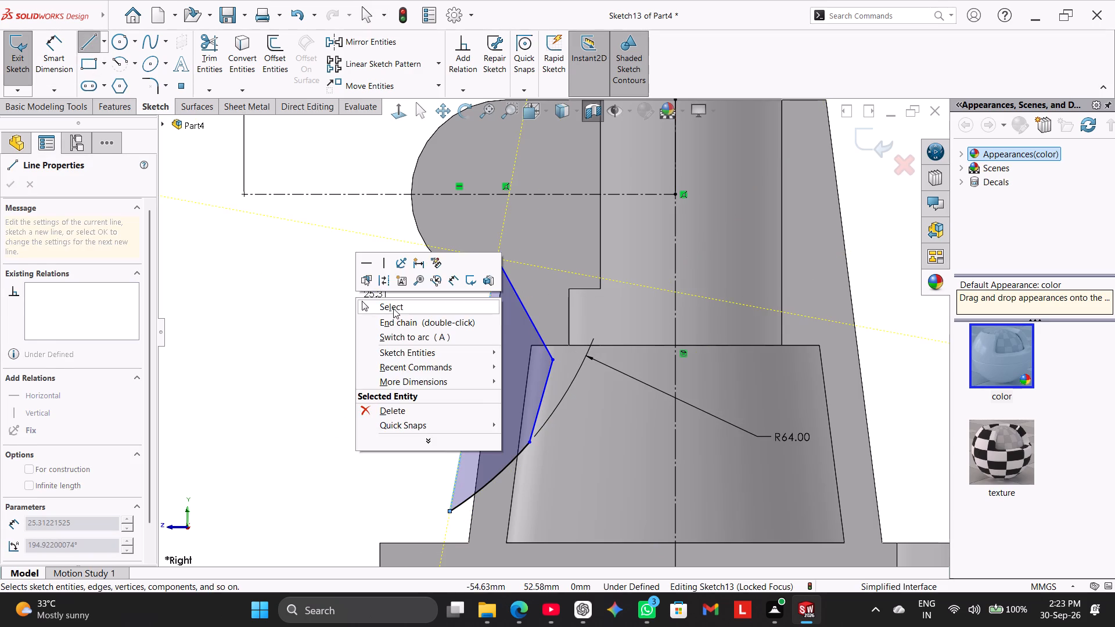
{"action": "left_click", "coordinate": [393, 308]}
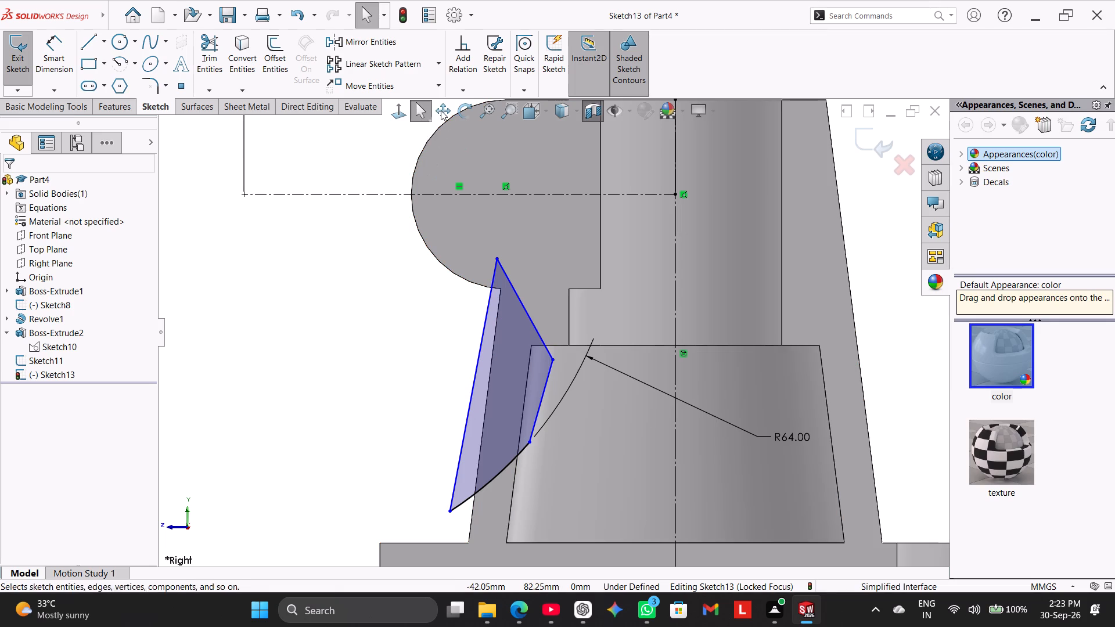
Fully define the three straight lines of the wall profile with automatically calculated relations and dimensions.
{"action": "left_click", "coordinate": [465, 91]}
{"action": "left_click", "coordinate": [473, 132]}
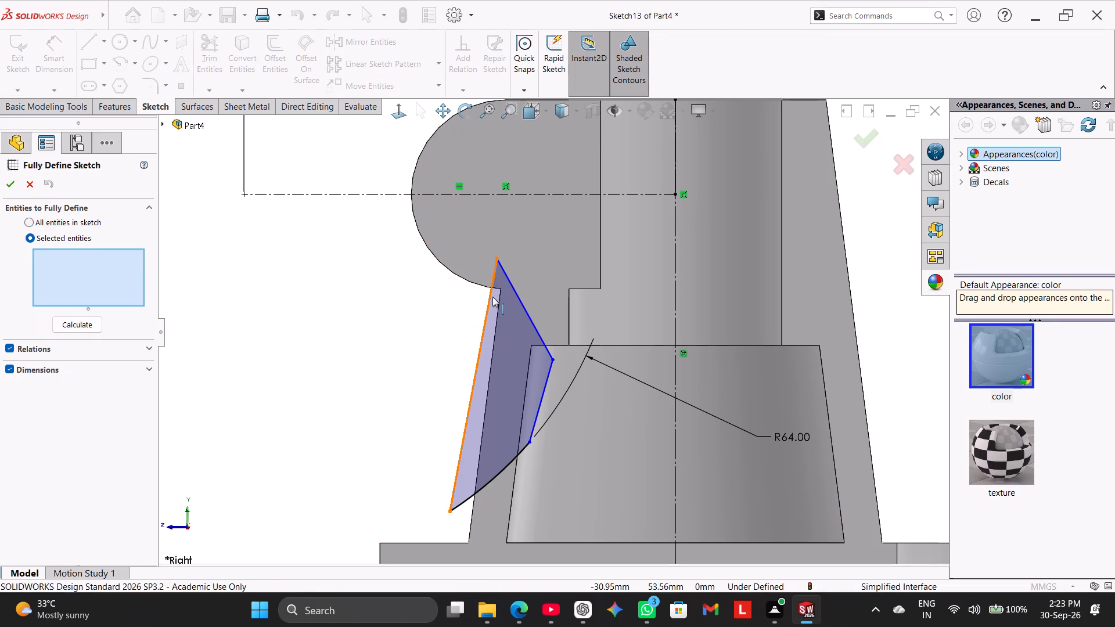
{"action": "left_click", "coordinate": [492, 297]}
{"action": "left_click", "coordinate": [519, 299]}
{"action": "left_click", "coordinate": [540, 405]}
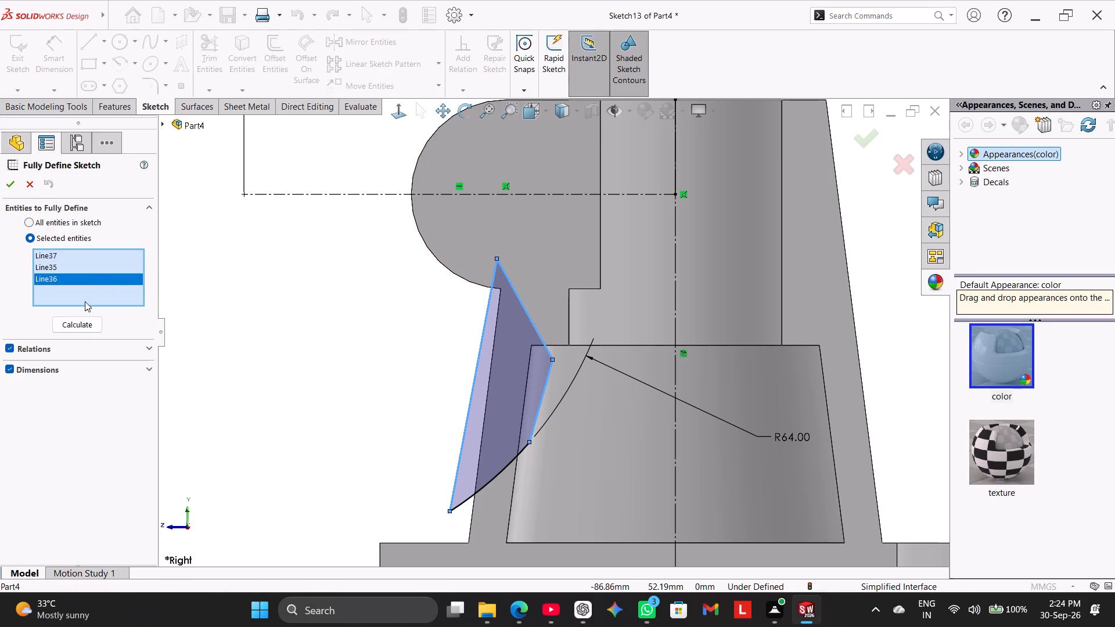
{"action": "left_click", "coordinate": [85, 325]}
{"action": "left_click", "coordinate": [8, 183]}
{"action": "left_click", "coordinate": [203, 326]}
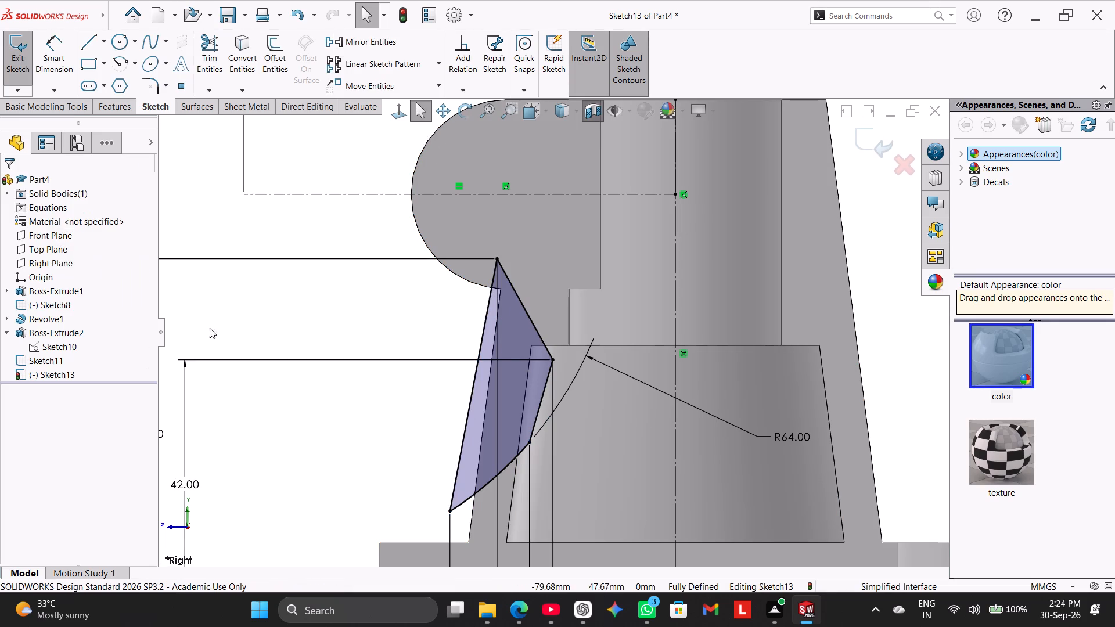
Make an Extruded Cut of the closed wall profile with the Mid Plane end condition and a 4.80 mm depth.
{"action": "scroll", "coordinate": [271, 347], "scroll_direction": "up", "scroll_amount": 2}
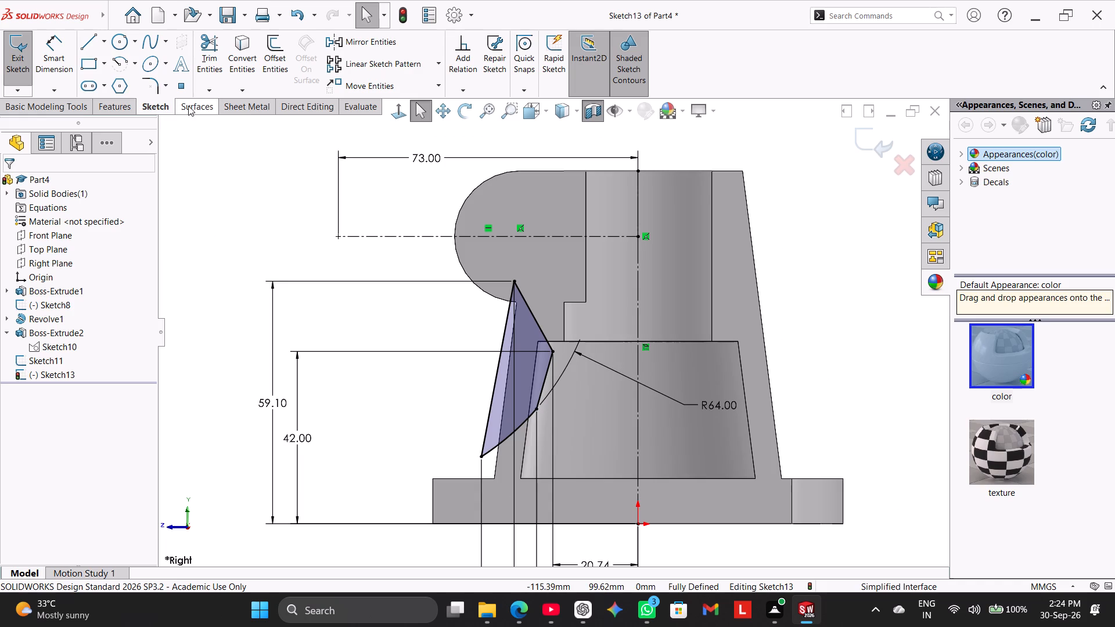
{"action": "left_click", "coordinate": [115, 103]}
{"action": "left_click", "coordinate": [215, 66]}
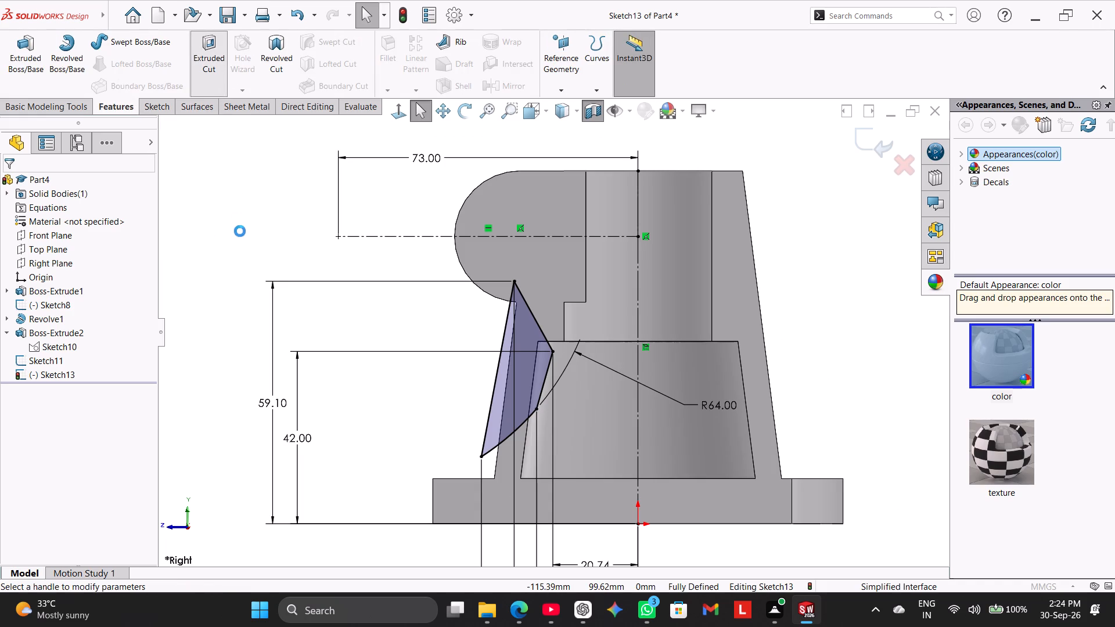
{"action": "middle_click_drag", "start_coordinate": [240, 231], "coordinate": [314, 247]}
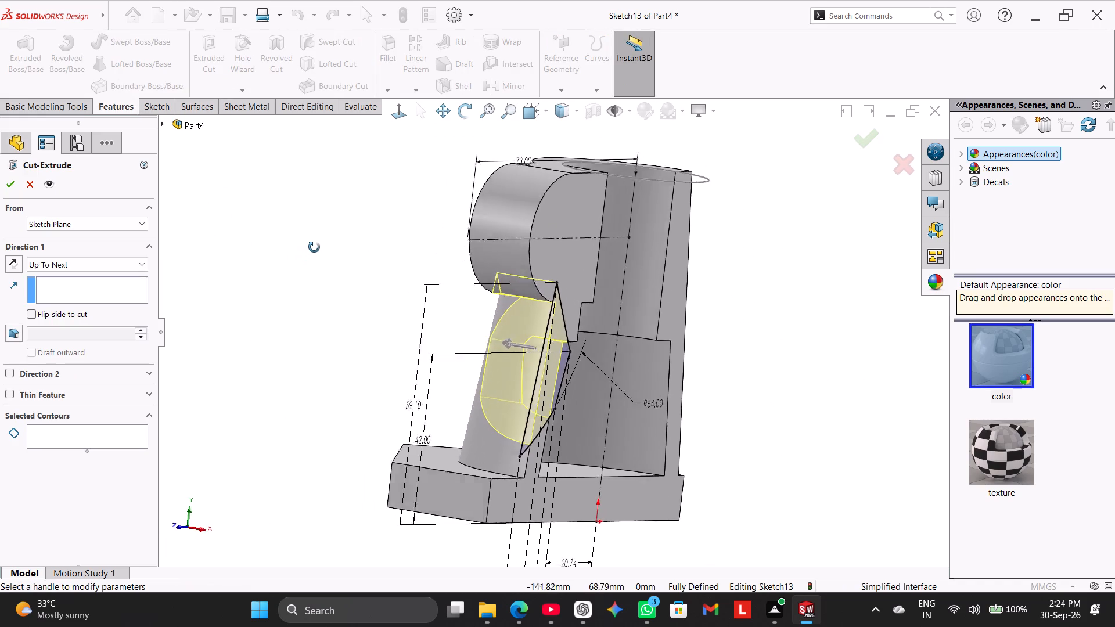
{"action": "middle_click_drag", "start_coordinate": [314, 247], "coordinate": [328, 235]}
{"action": "left_click", "coordinate": [96, 266]}
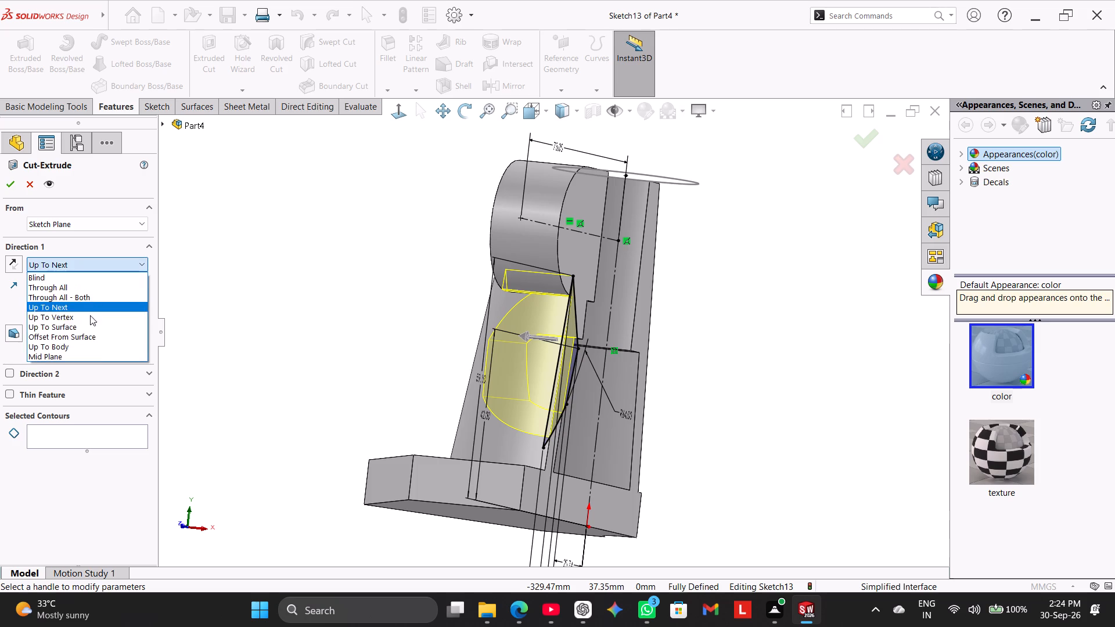
{"action": "left_click", "coordinate": [96, 354]}
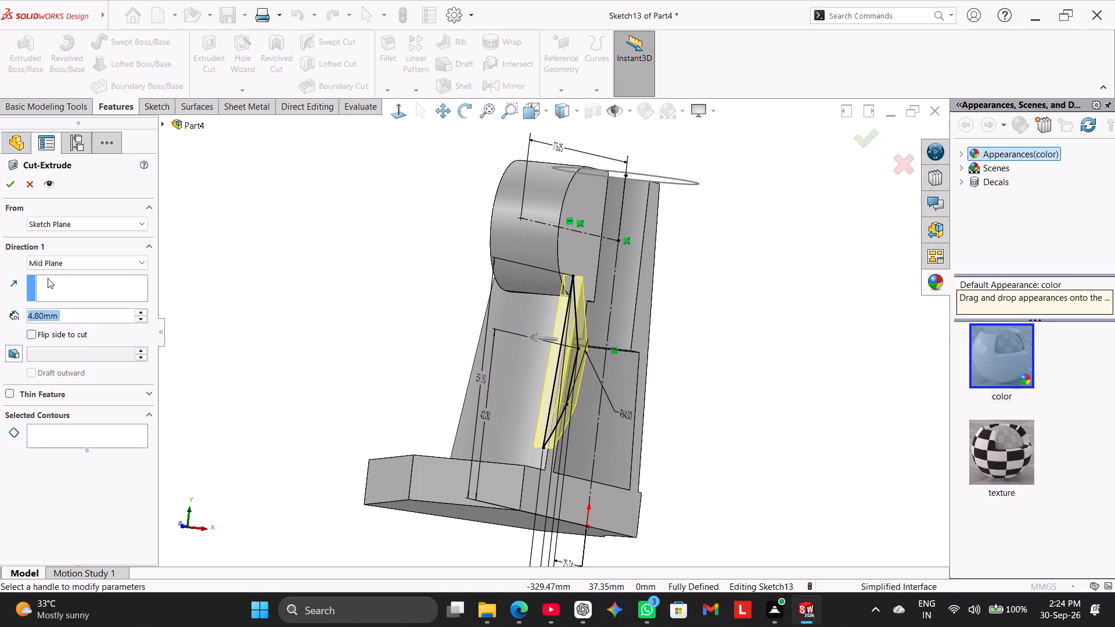
{"action": "left_click", "coordinate": [17, 190]}
{"action": "left_click", "coordinate": [372, 300]}
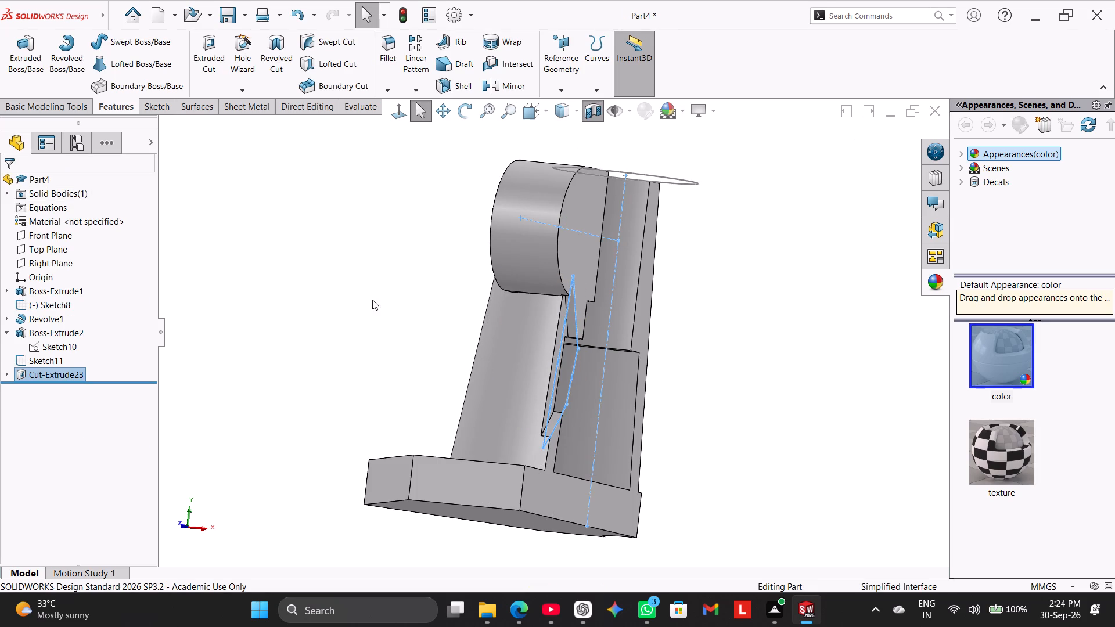
Examine the wall slot in the cutaway, and turn off the section view to check it from outside.
{"action": "middle_click_drag", "start_coordinate": [353, 315], "coordinate": [280, 294]}
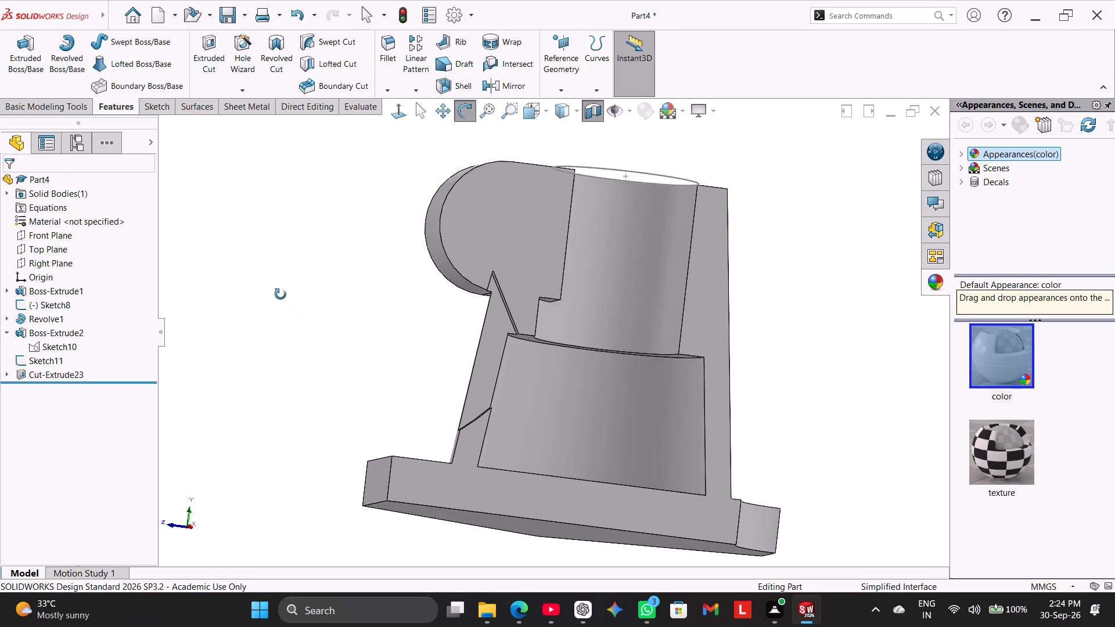
{"action": "middle_click_drag", "start_coordinate": [280, 294], "coordinate": [285, 286]}
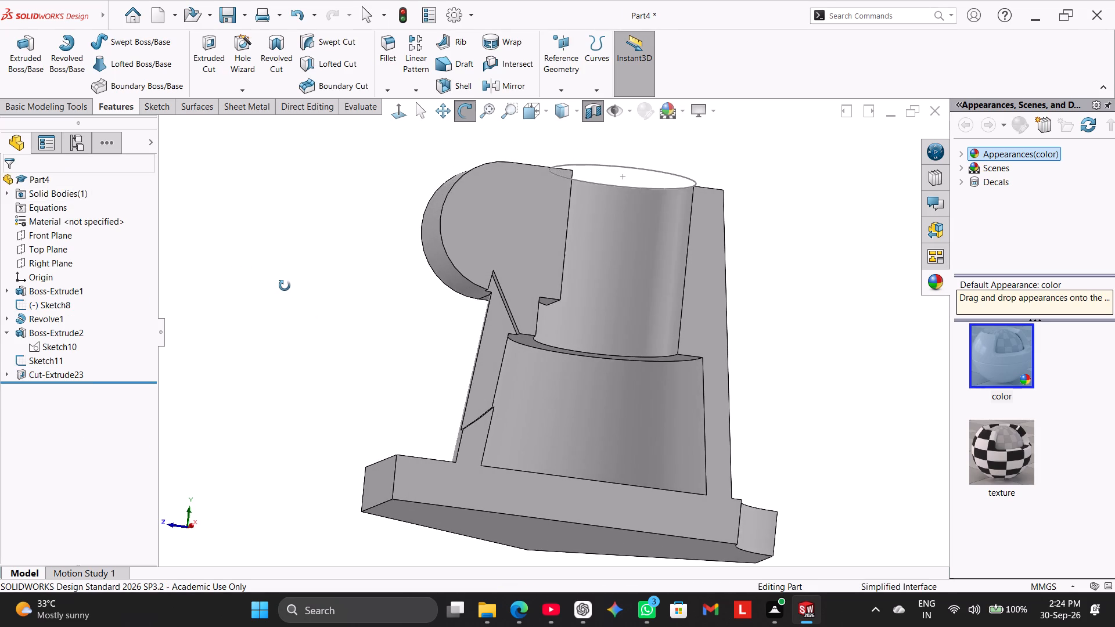
{"action": "middle_click_drag", "start_coordinate": [285, 286], "coordinate": [267, 334]}
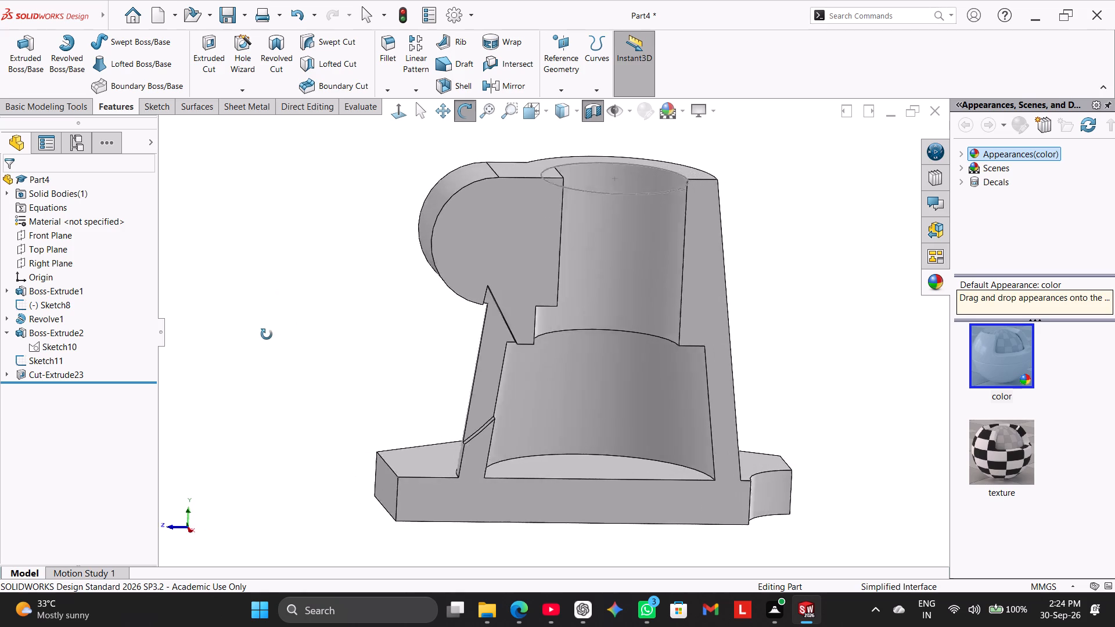
{"action": "middle_click_drag", "start_coordinate": [267, 334], "coordinate": [287, 329]}
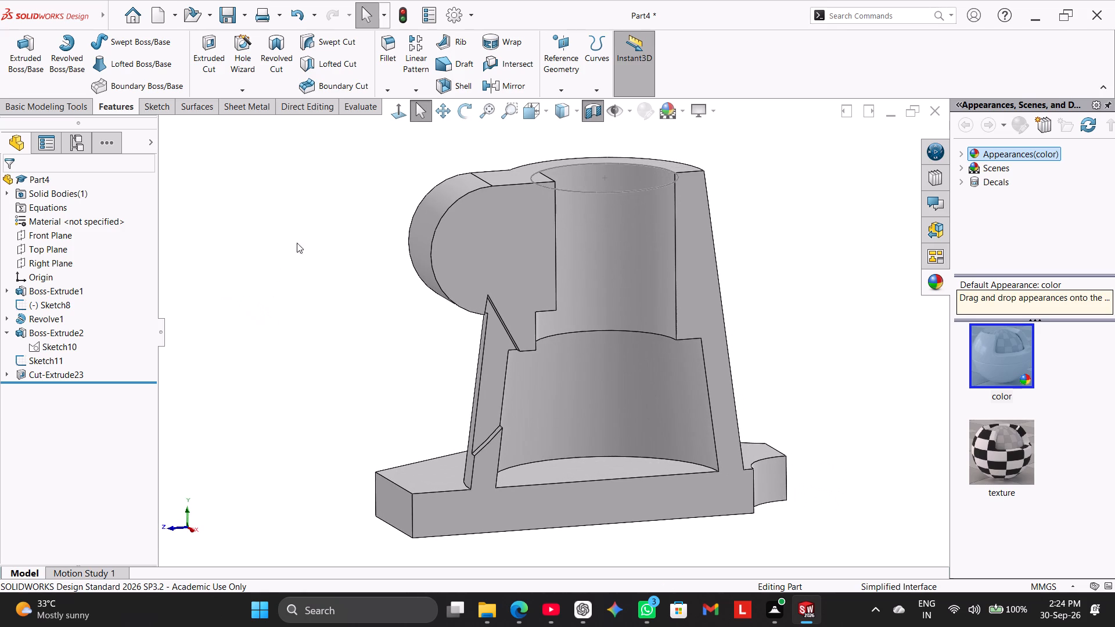
{"action": "left_click", "coordinate": [587, 113]}
{"action": "middle_click_drag", "start_coordinate": [398, 233], "coordinate": [463, 214]}
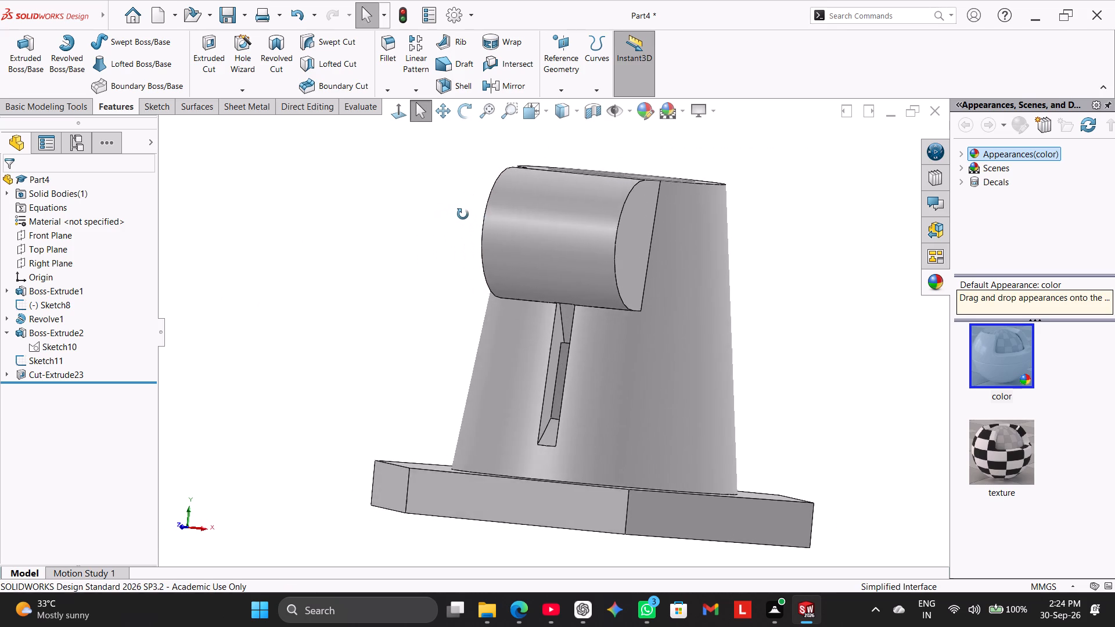
{"action": "middle_click_drag", "start_coordinate": [463, 214], "coordinate": [409, 265]}
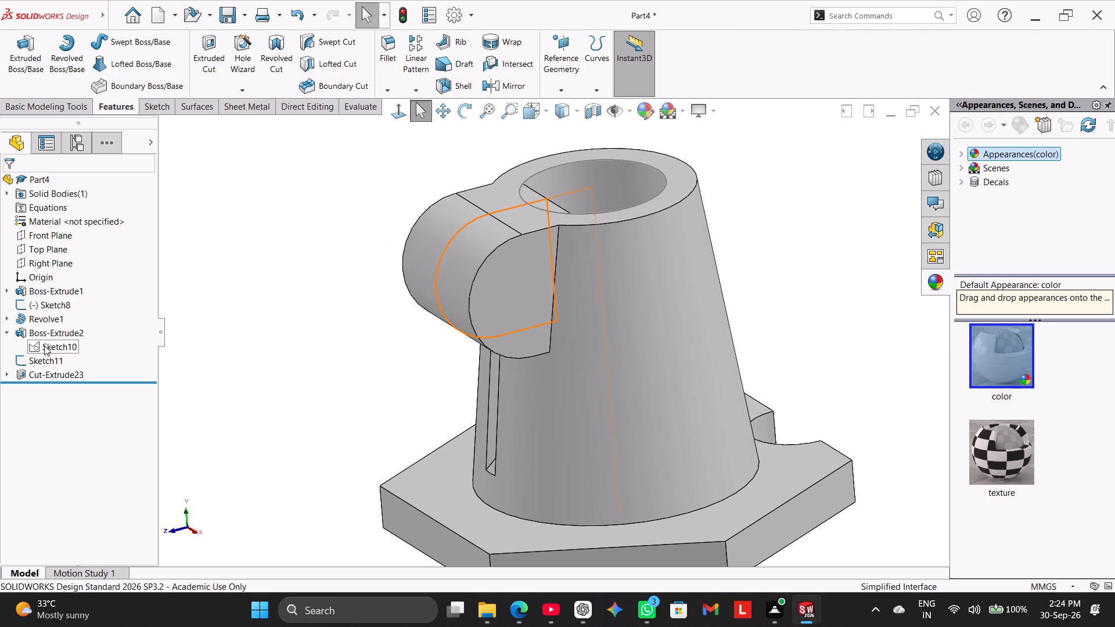
Make an Extruded Cut through the rounded lug using the closed contour of Sketch10, Mid Plane, 4.80 mm deep.
{"action": "left_click", "coordinate": [4, 332]}
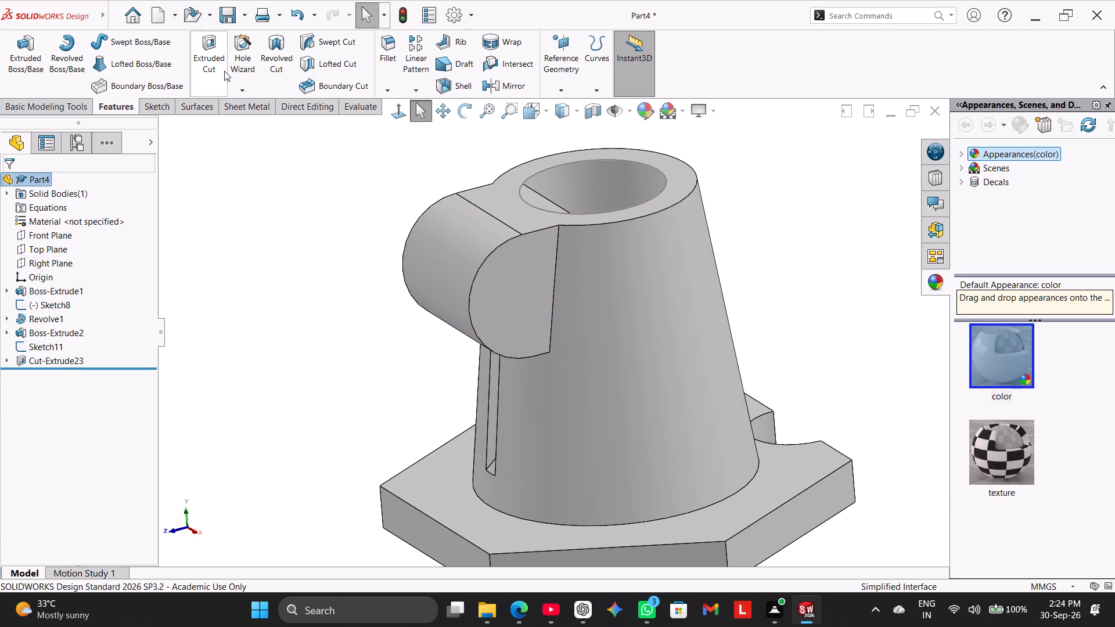
{"action": "left_click", "coordinate": [213, 48]}
{"action": "left_click", "coordinate": [167, 125]}
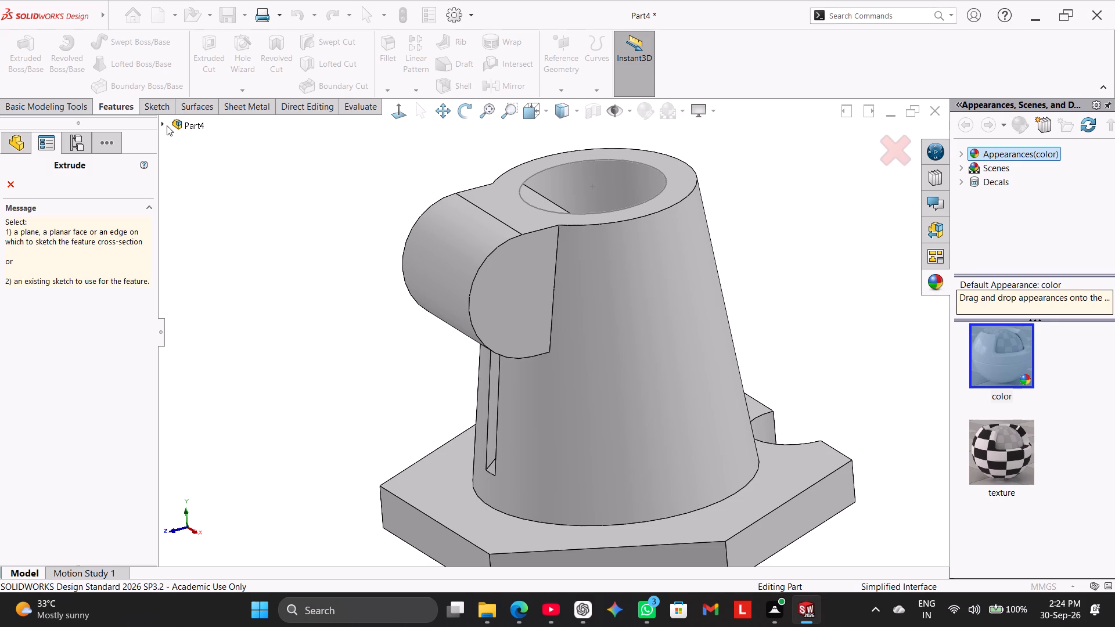
{"action": "left_click", "coordinate": [179, 275]}
{"action": "left_click", "coordinate": [202, 290]}
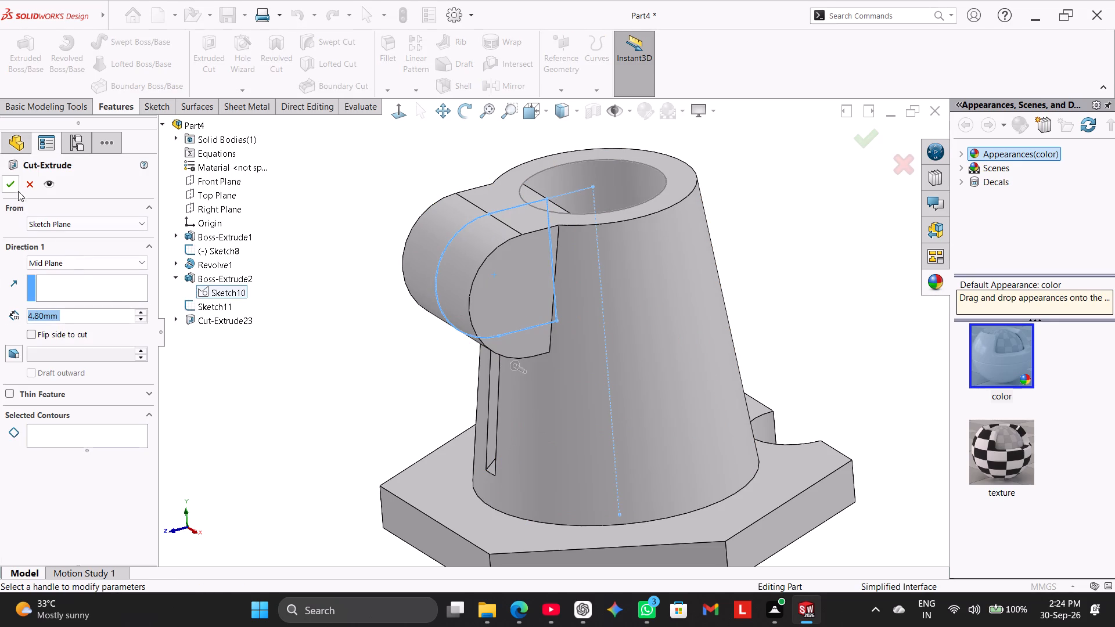
{"action": "left_click", "coordinate": [128, 424]}
{"action": "left_click", "coordinate": [123, 433]}
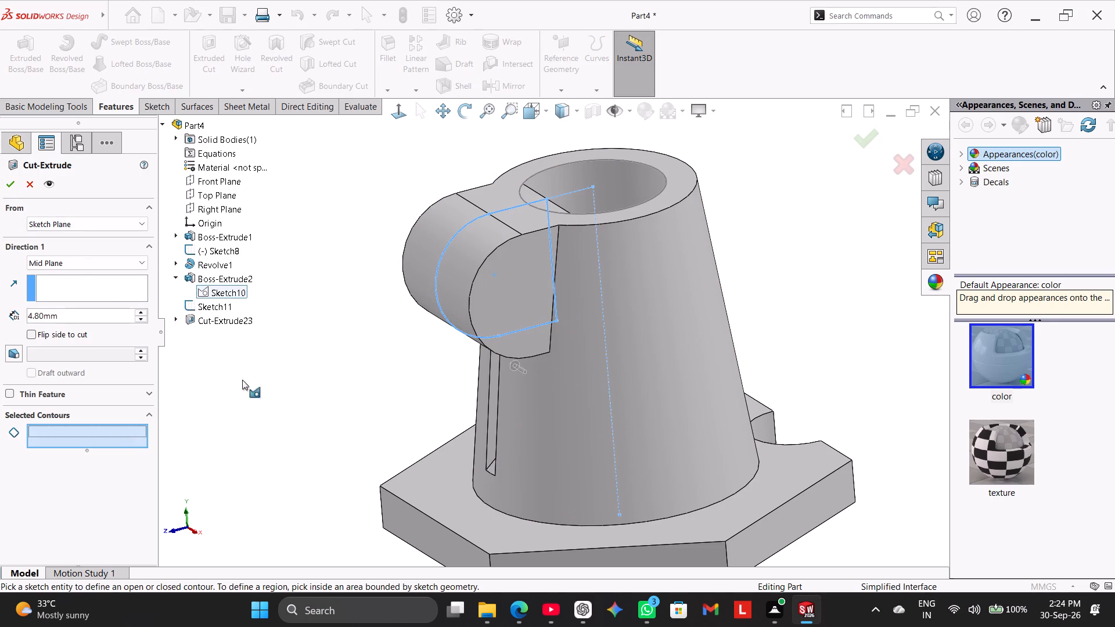
{"action": "left_click", "coordinate": [441, 254]}
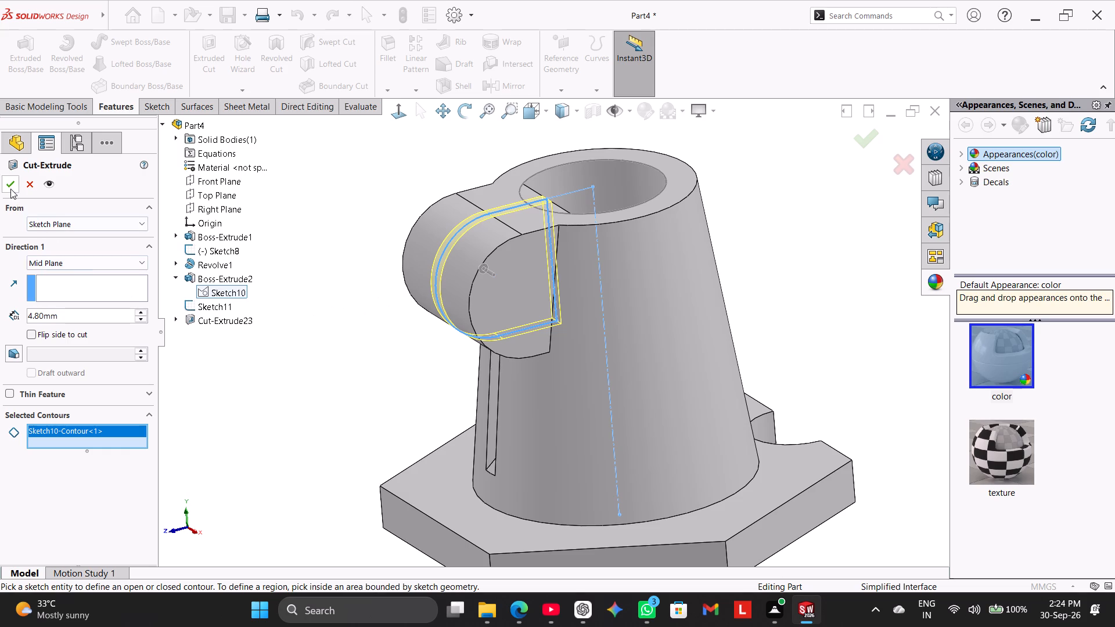
{"action": "left_click", "coordinate": [10, 187]}
{"action": "left_click", "coordinate": [241, 310]}
{"action": "middle_click_drag", "start_coordinate": [275, 327], "coordinate": [306, 388]}
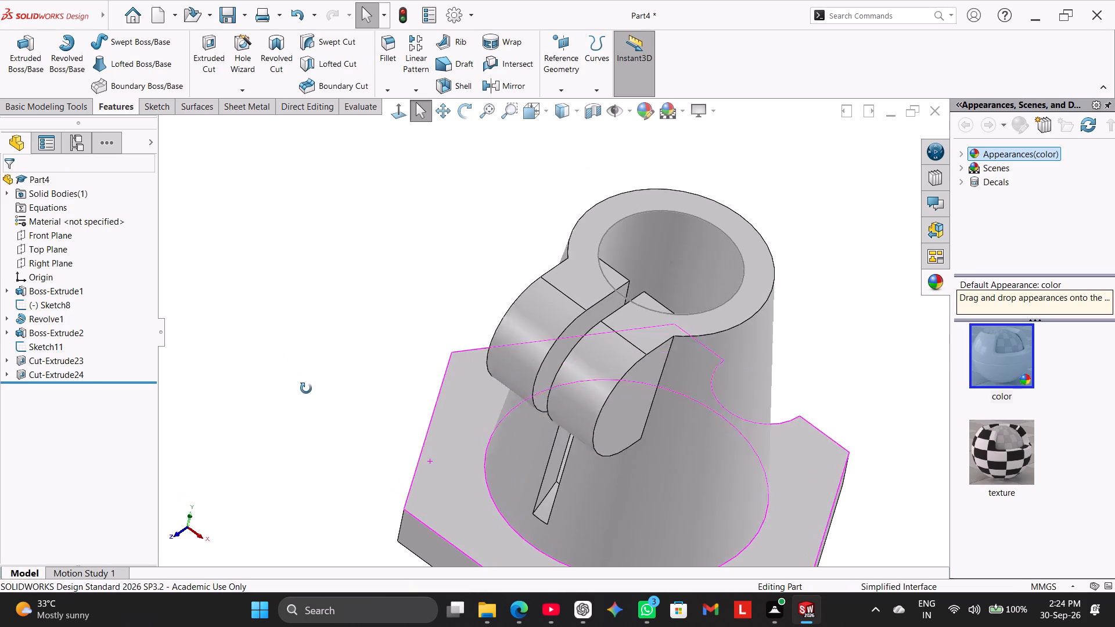
{"action": "middle_click_drag", "start_coordinate": [306, 388], "coordinate": [300, 325]}
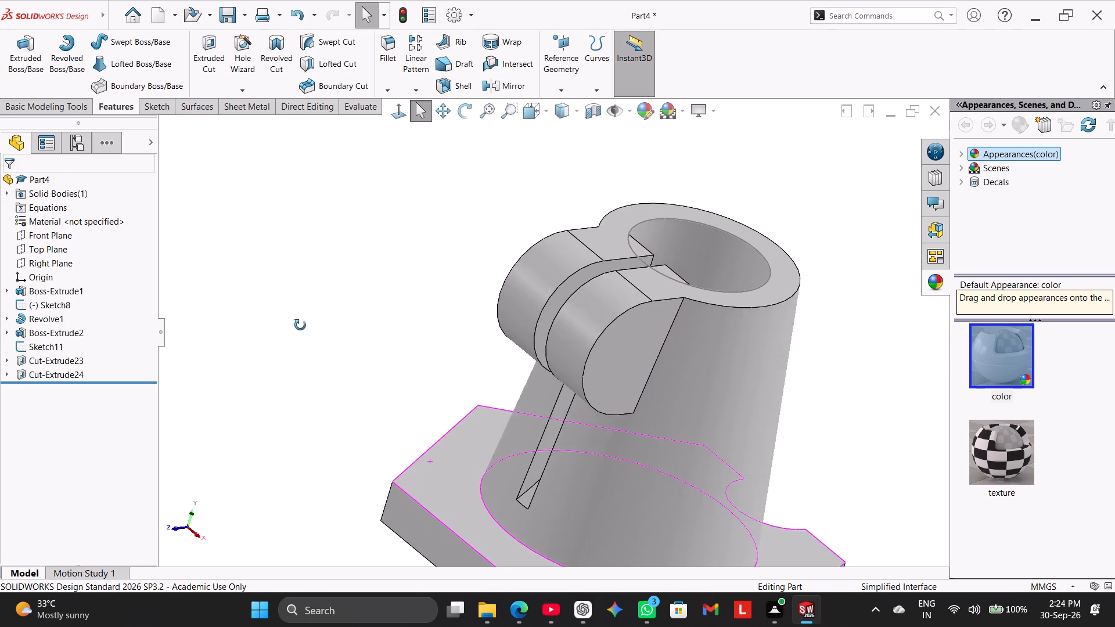
Make an Extruded Cut of the bore circle in Sketch11 with the Up To Next end condition to clear the lug material inside the bore.
{"action": "middle_click_drag", "start_coordinate": [300, 325], "coordinate": [257, 316]}
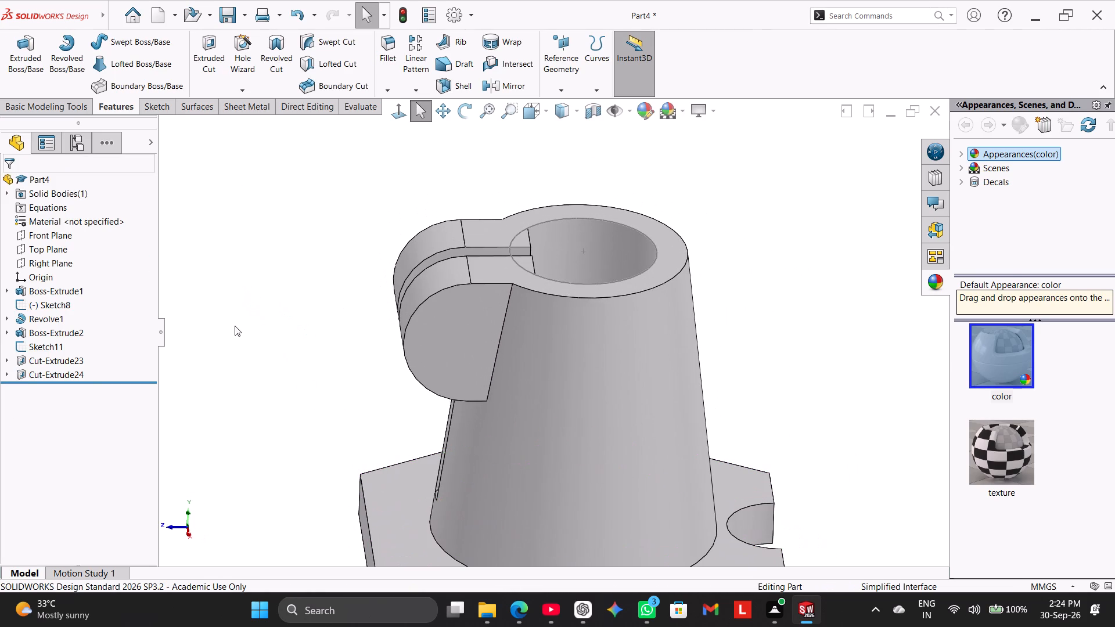
{"action": "left_click", "coordinate": [61, 346]}
{"action": "left_click", "coordinate": [215, 62]}
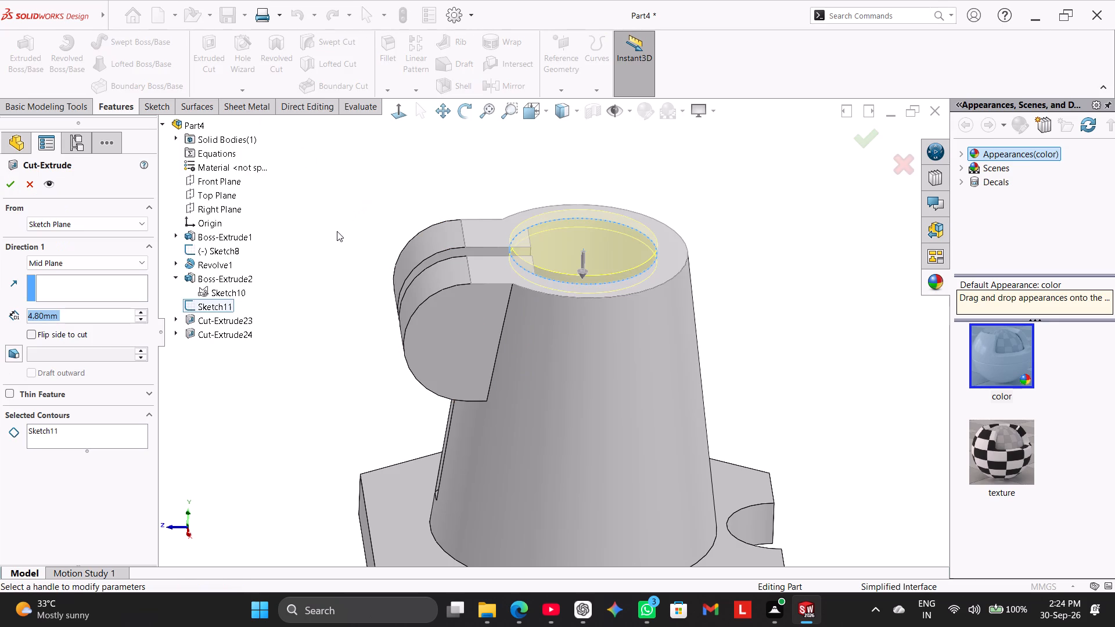
{"action": "left_click", "coordinate": [136, 264]}
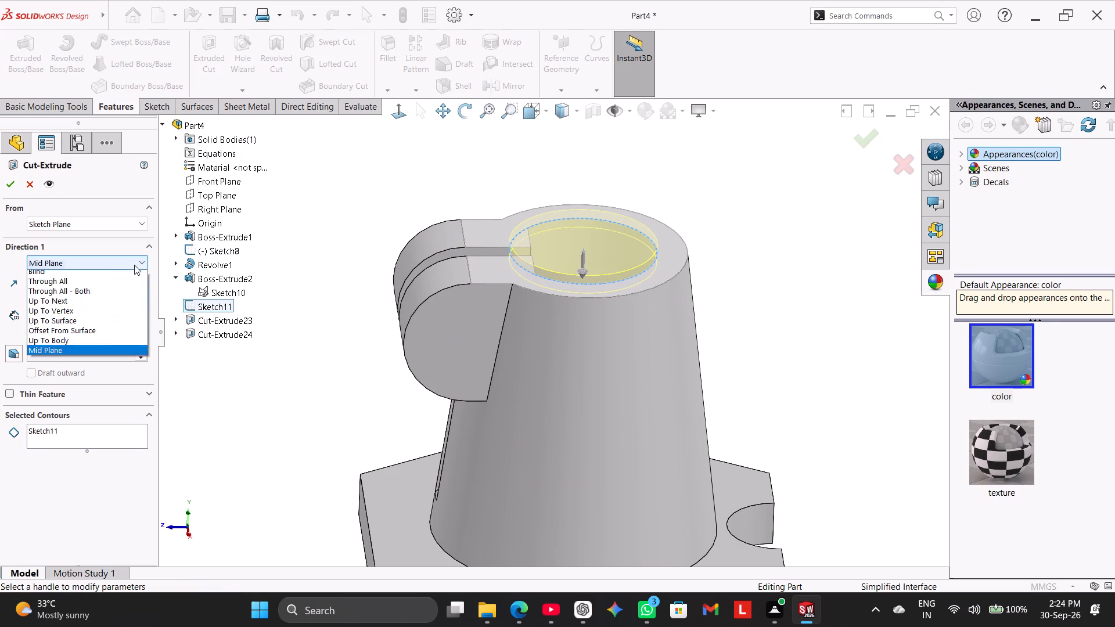
{"action": "left_click", "coordinate": [113, 301]}
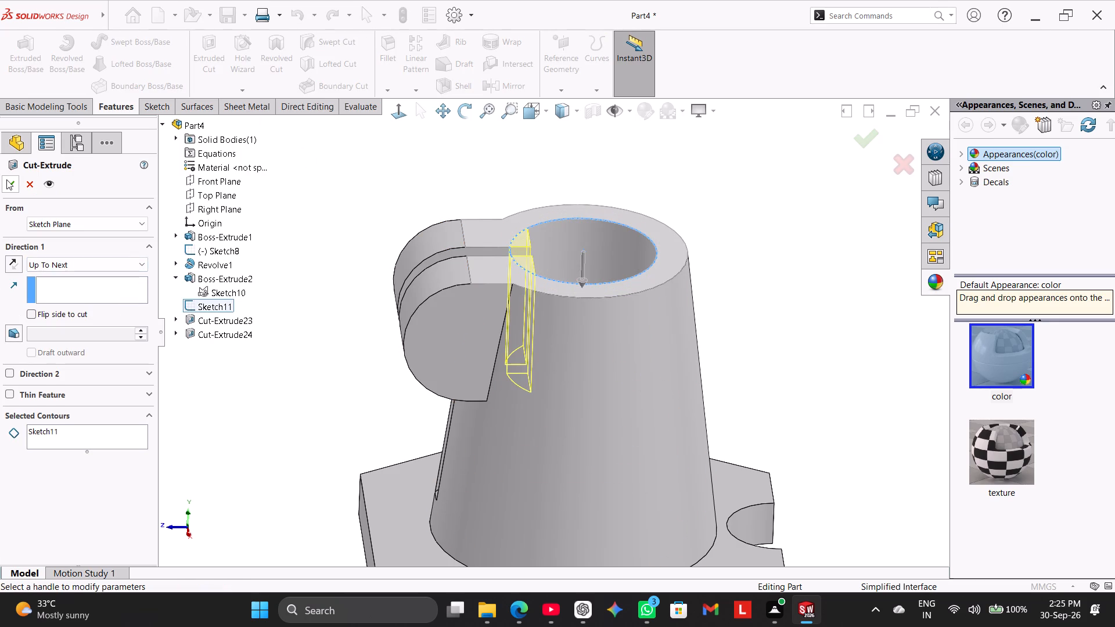
{"action": "left_click", "coordinate": [6, 179]}
{"action": "left_click", "coordinate": [218, 278]}
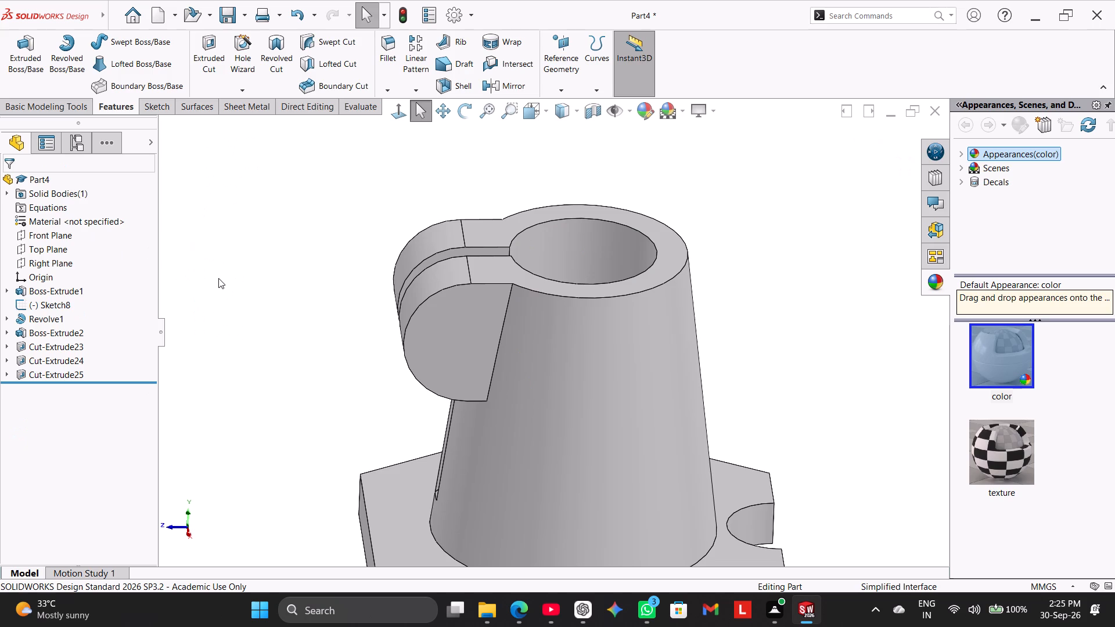
Examine the bore and the wall slot in a temporary section on the Right Plane, then close it without keeping the section.
{"action": "middle_click_drag", "start_coordinate": [228, 279], "coordinate": [228, 399]}
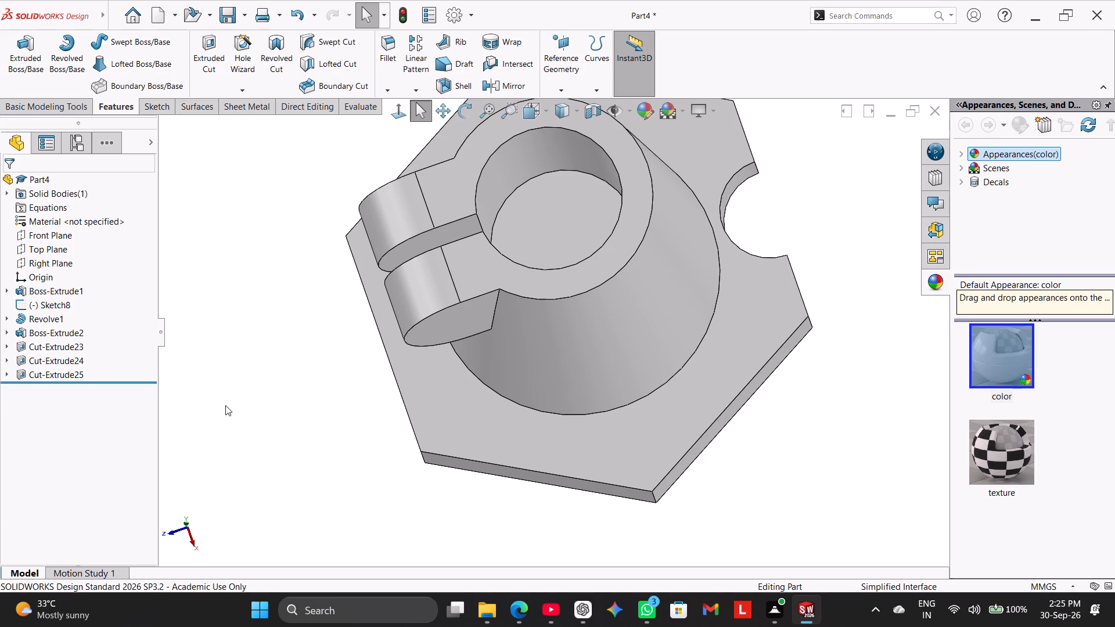
{"action": "right_click_drag", "start_coordinate": [300, 469], "coordinate": [469, 352]}
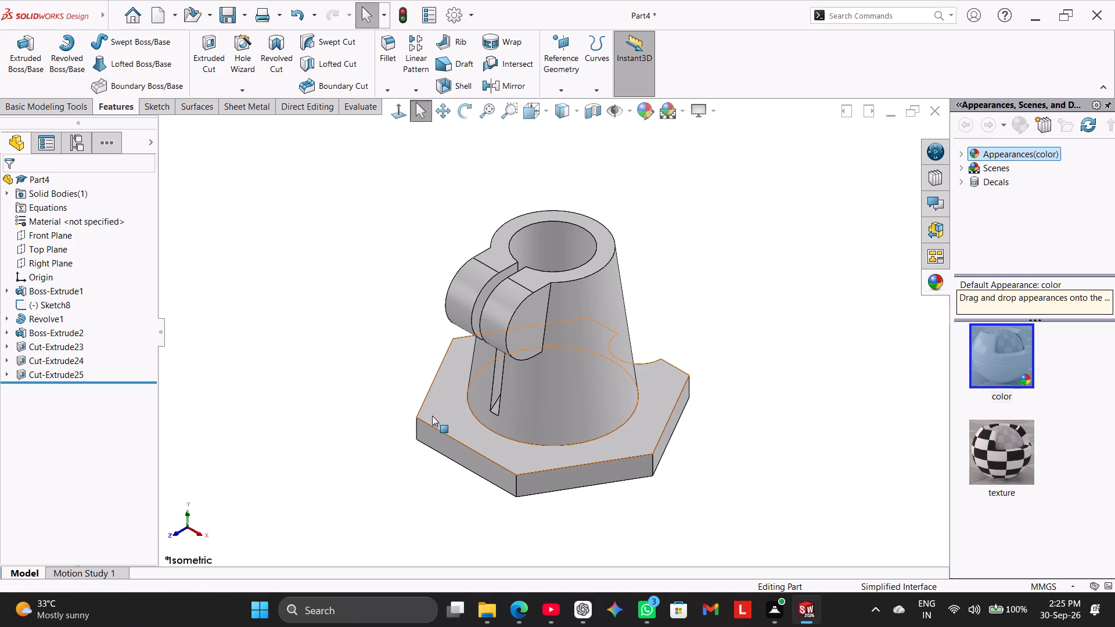
{"action": "right_click", "coordinate": [301, 340]}
{"action": "left_click", "coordinate": [288, 363]}
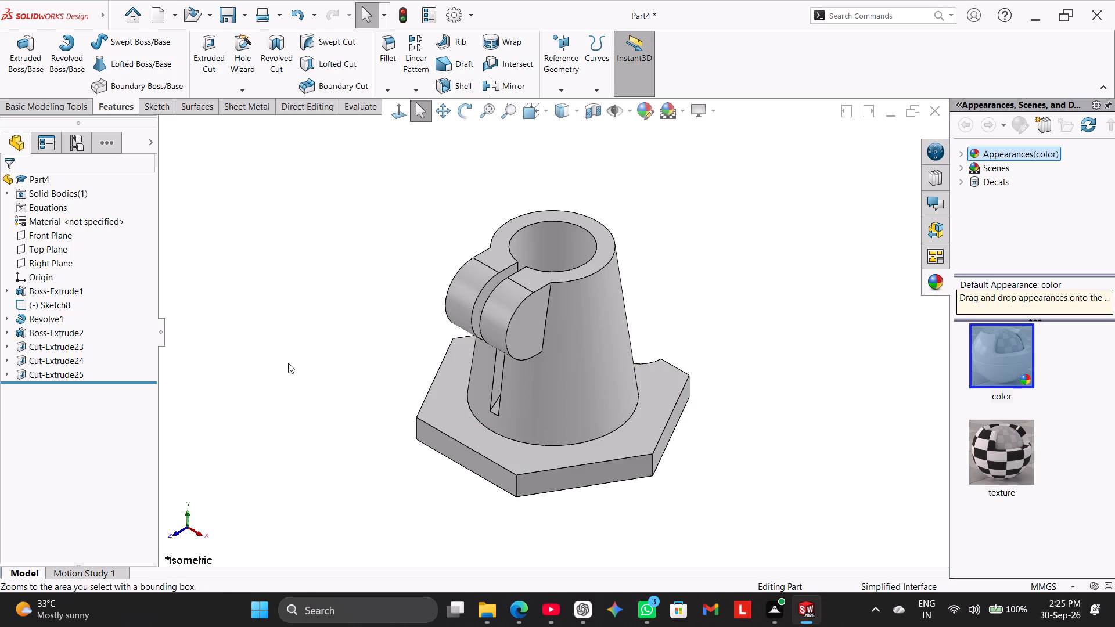
{"action": "left_click", "coordinate": [593, 106]}
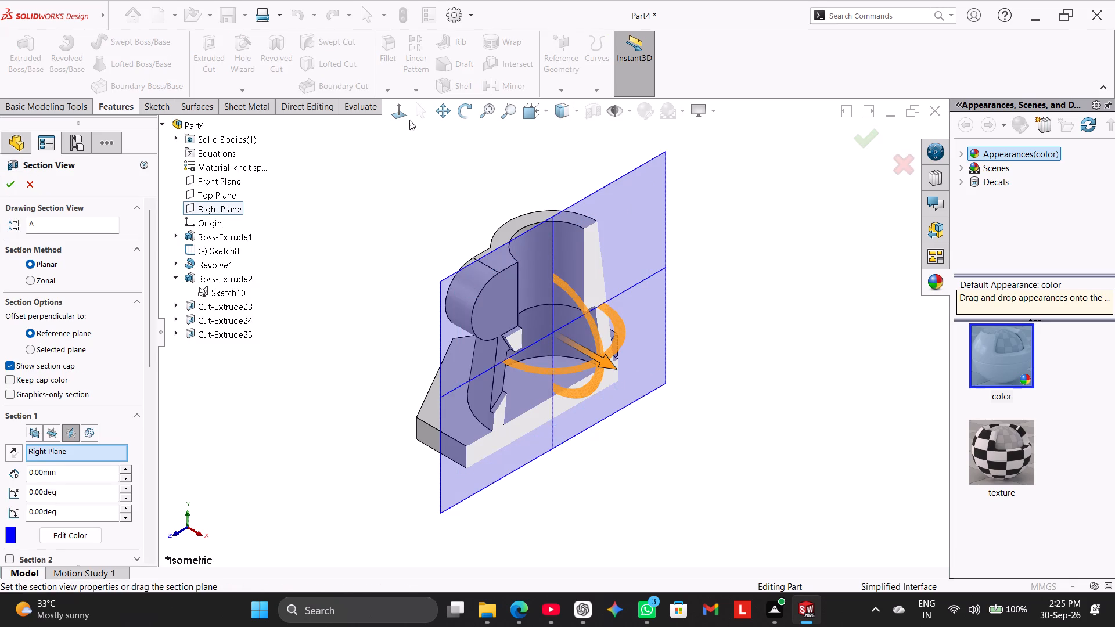
{"action": "left_click", "coordinate": [405, 116]}
{"action": "left_click", "coordinate": [366, 243]}
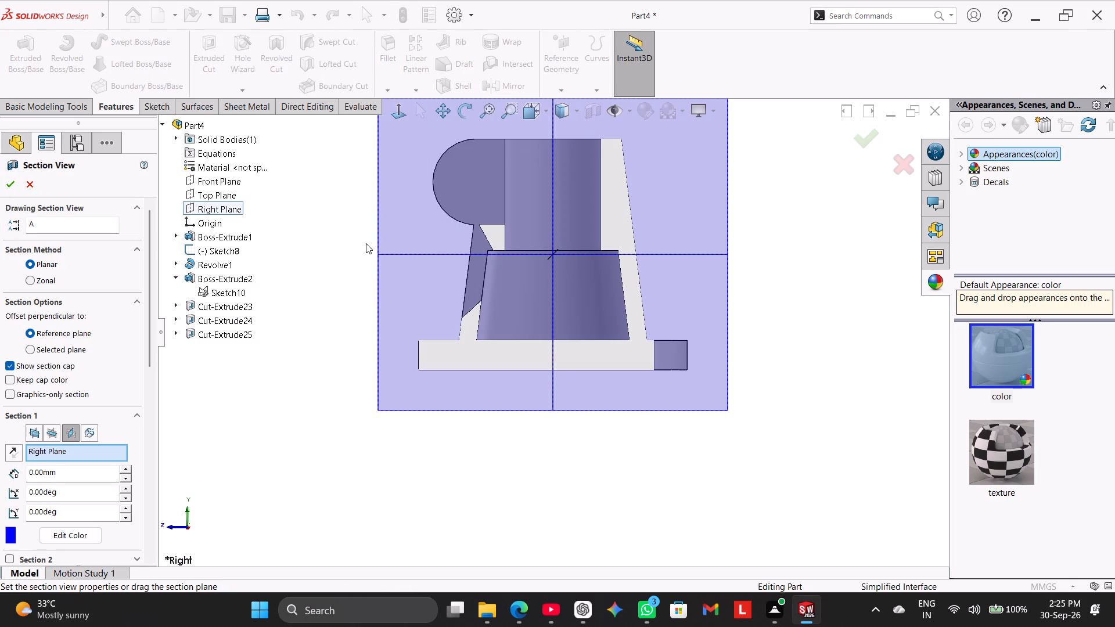
{"action": "middle_click_drag", "start_coordinate": [348, 242], "coordinate": [355, 251]}
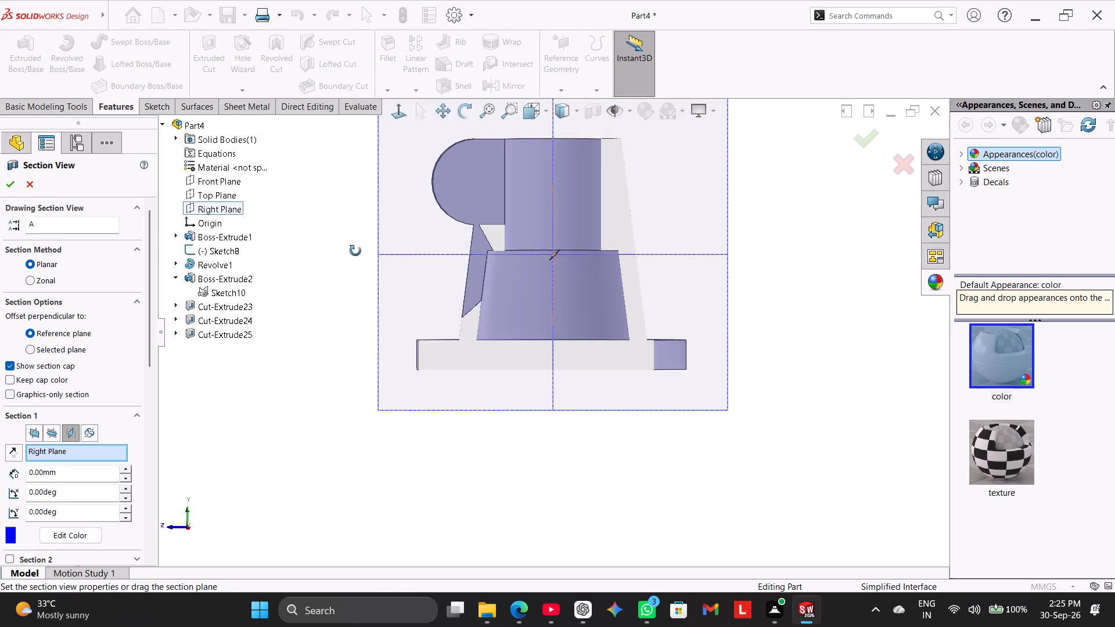
{"action": "middle_click_drag", "start_coordinate": [355, 251], "coordinate": [315, 291]}
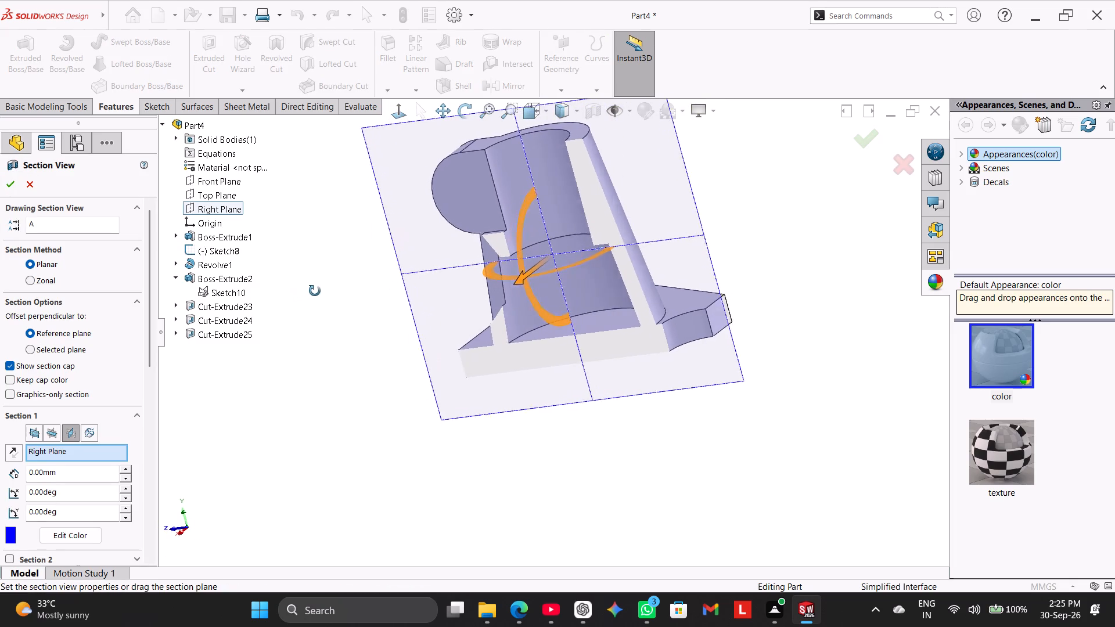
{"action": "middle_click_drag", "start_coordinate": [315, 291], "coordinate": [323, 289]}
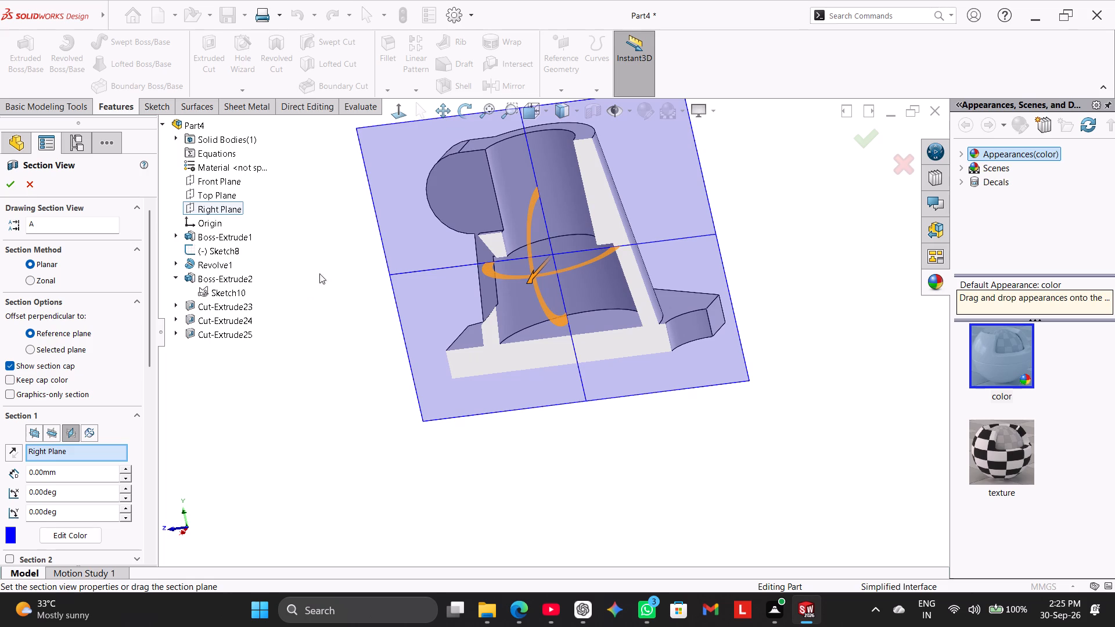
{"action": "middle_click_drag", "start_coordinate": [333, 263], "coordinate": [415, 193]}
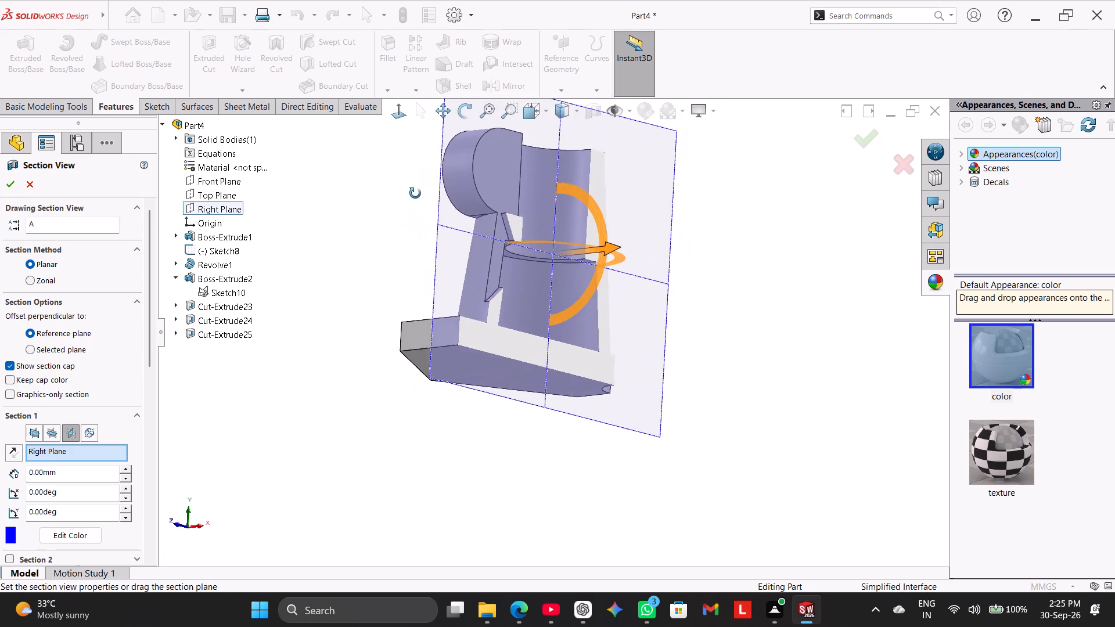
{"action": "middle_click_drag", "start_coordinate": [415, 193], "coordinate": [385, 242]}
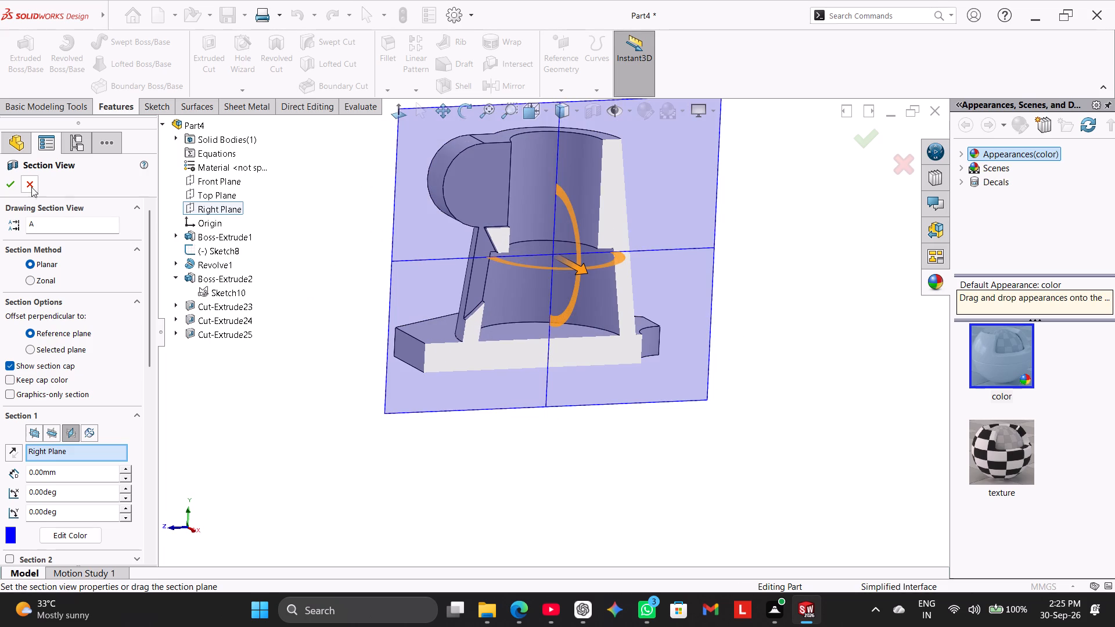
{"action": "left_click", "coordinate": [27, 185]}
{"action": "left_click", "coordinate": [232, 323]}
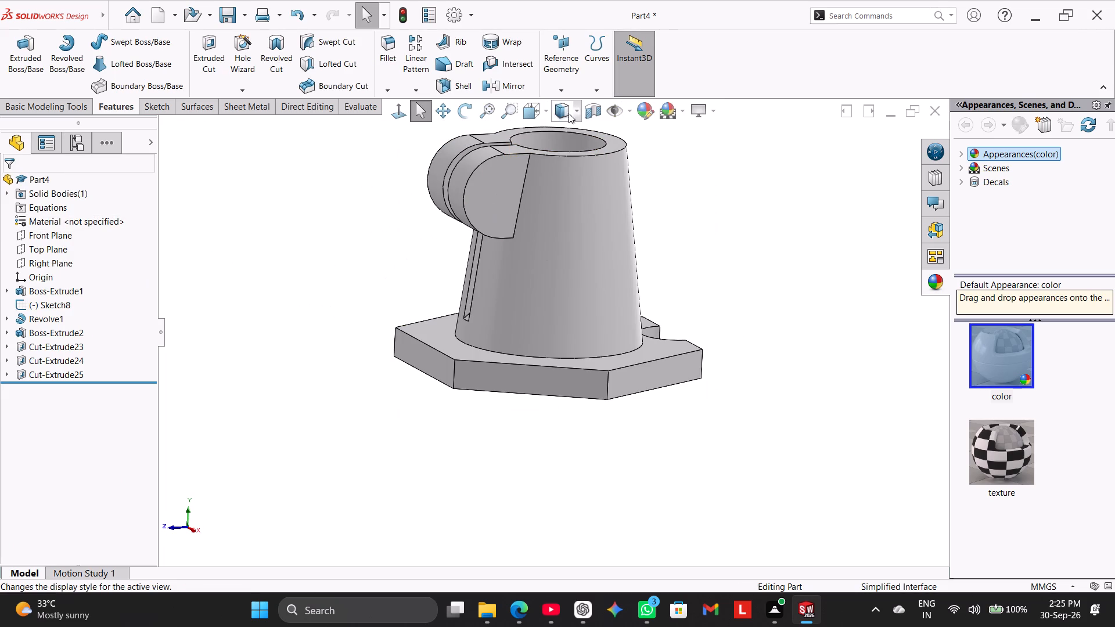
Apply a section view on the Right Plane and view the cut body square-on.
{"action": "left_click", "coordinate": [591, 111]}
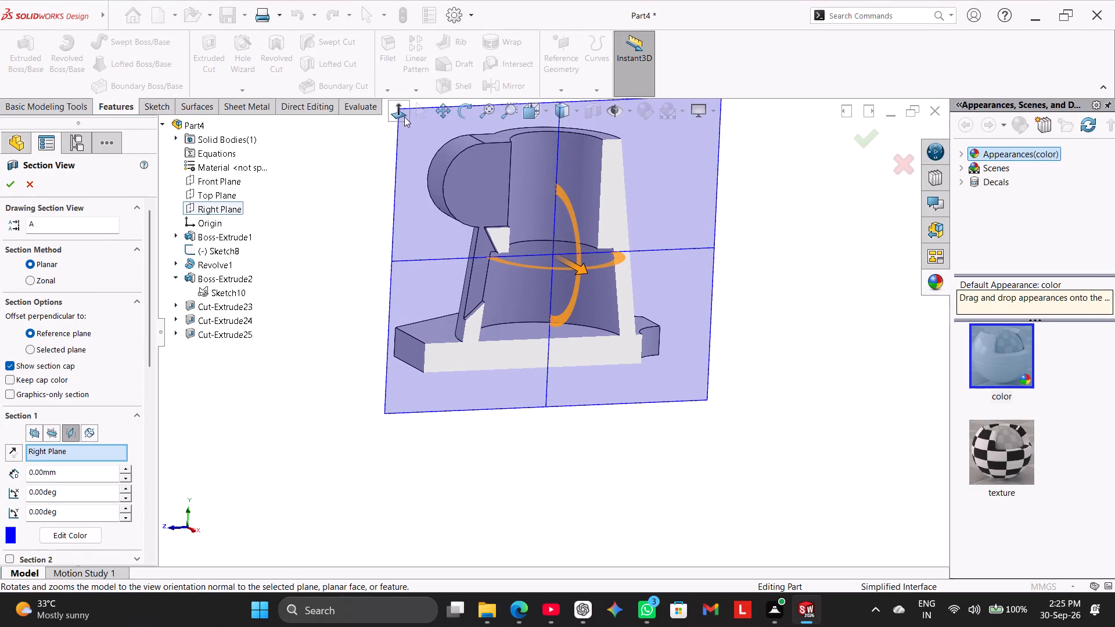
{"action": "left_click", "coordinate": [404, 115]}
{"action": "left_click", "coordinate": [10, 185]}
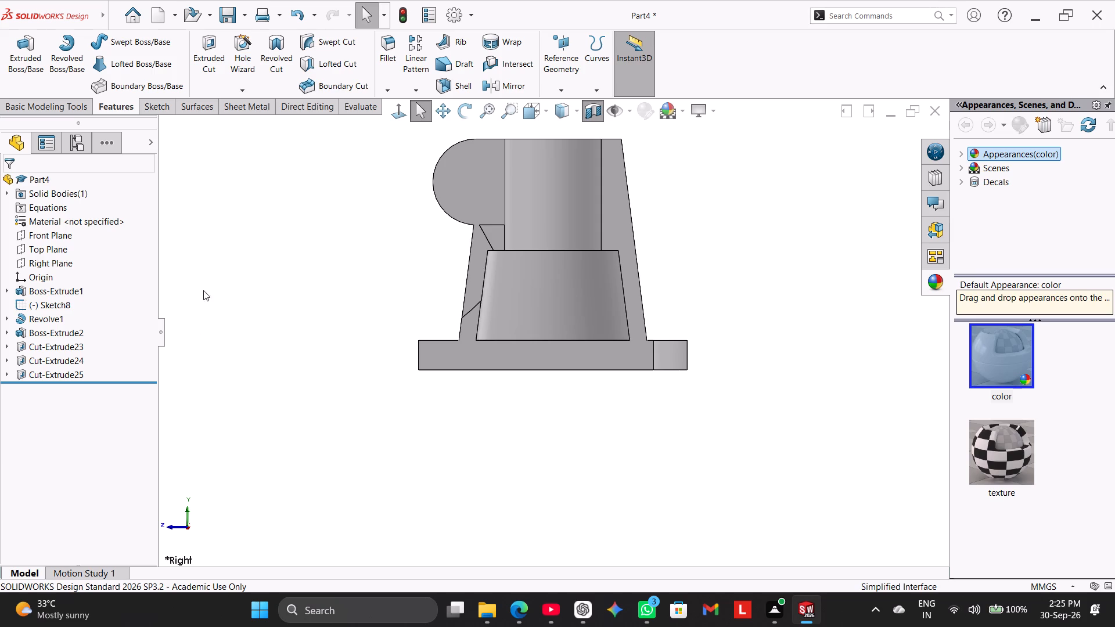
{"action": "middle_click_drag", "start_coordinate": [300, 290], "coordinate": [328, 315]}
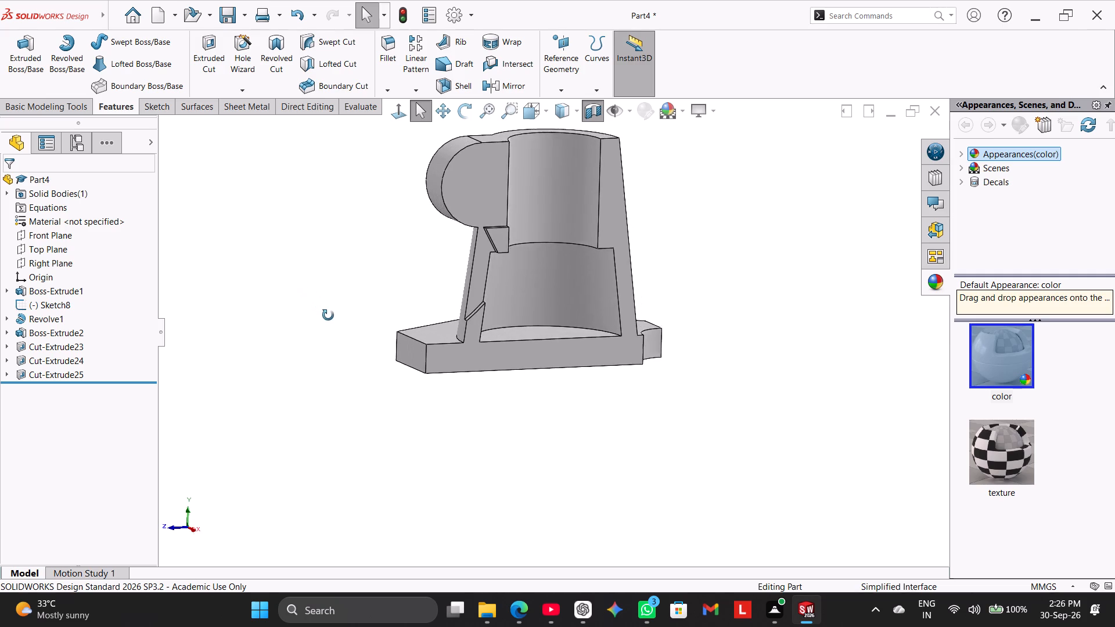
{"action": "middle_click_drag", "start_coordinate": [328, 315], "coordinate": [294, 295]}
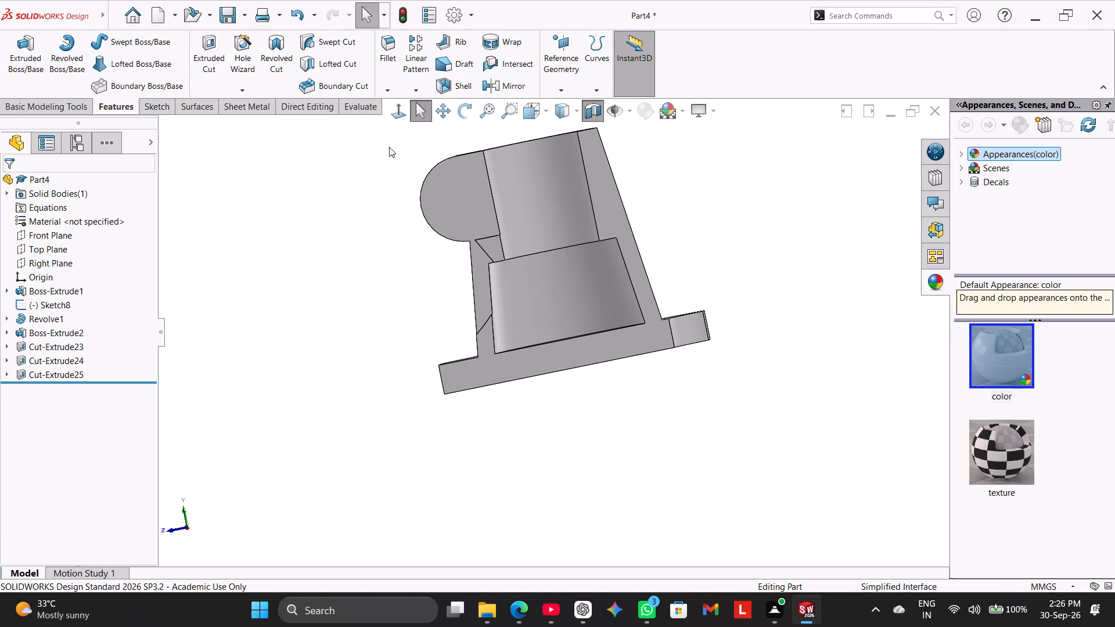
{"action": "left_click", "coordinate": [393, 106]}
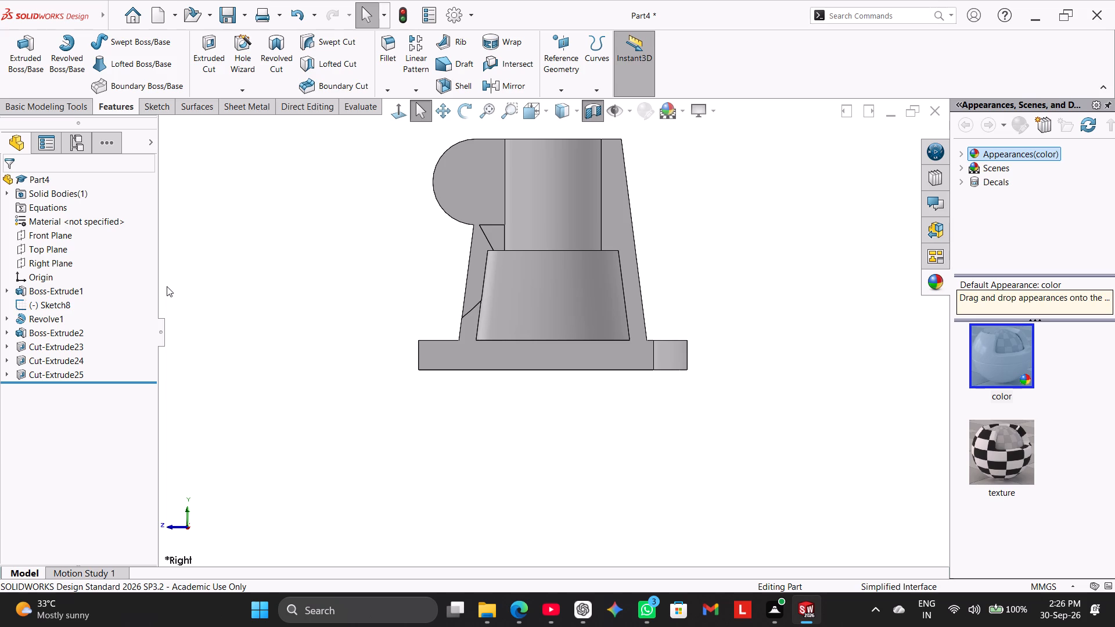
Find the wall slot's profile, Sketch13 under Cut-Extrude23, and open it for editing.
{"action": "left_click", "coordinate": [10, 375]}
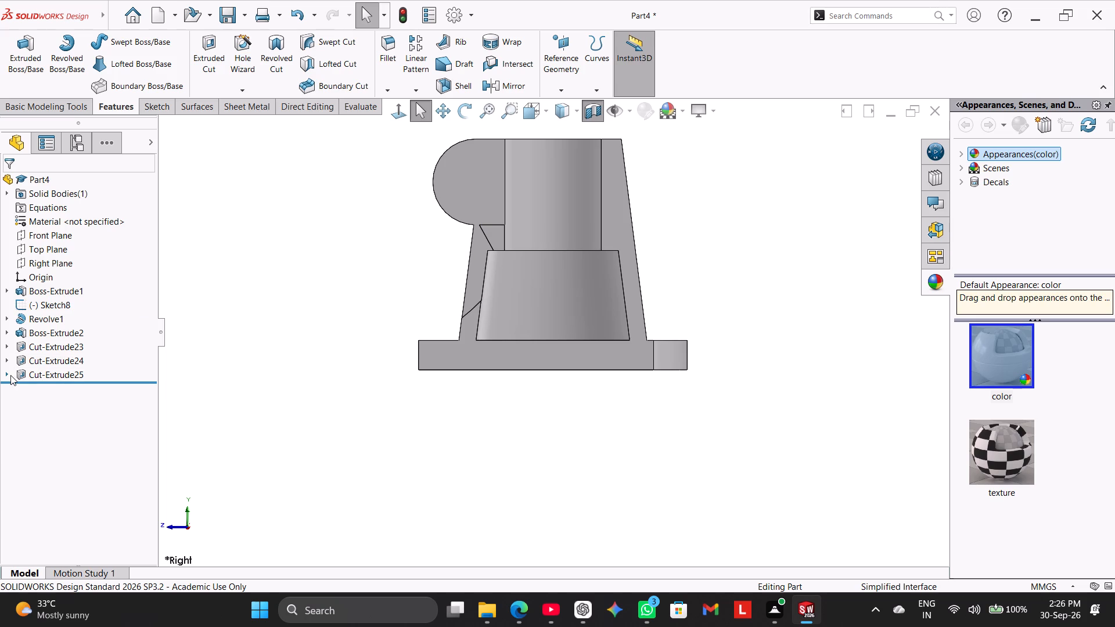
{"action": "left_click", "coordinate": [3, 378]}
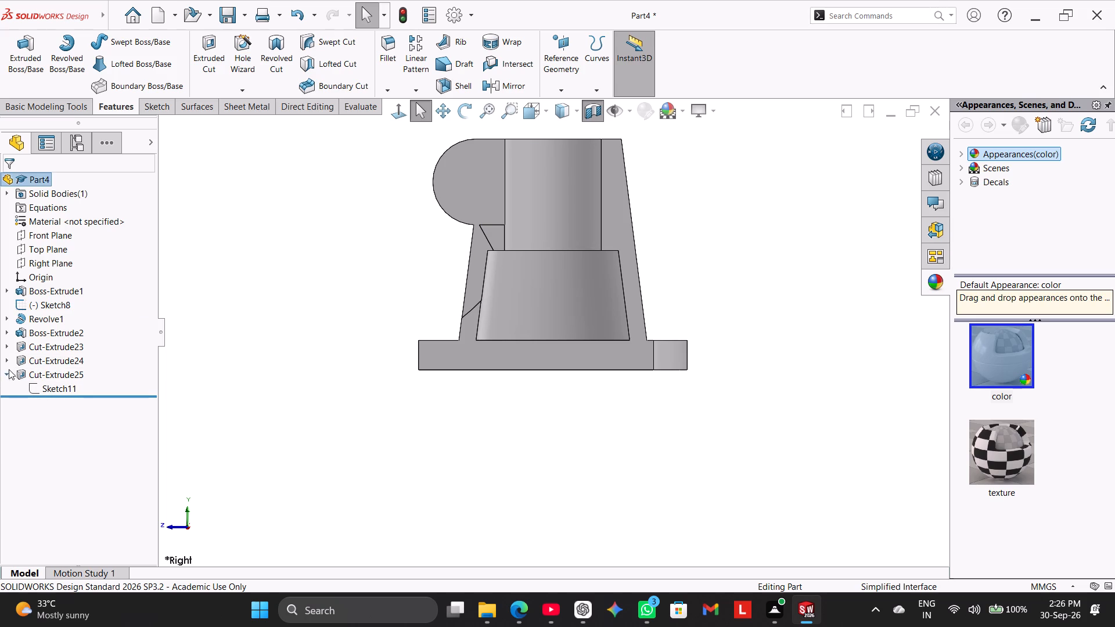
{"action": "left_click", "coordinate": [3, 370]}
{"action": "left_click", "coordinate": [6, 373]}
{"action": "left_click", "coordinate": [6, 361]}
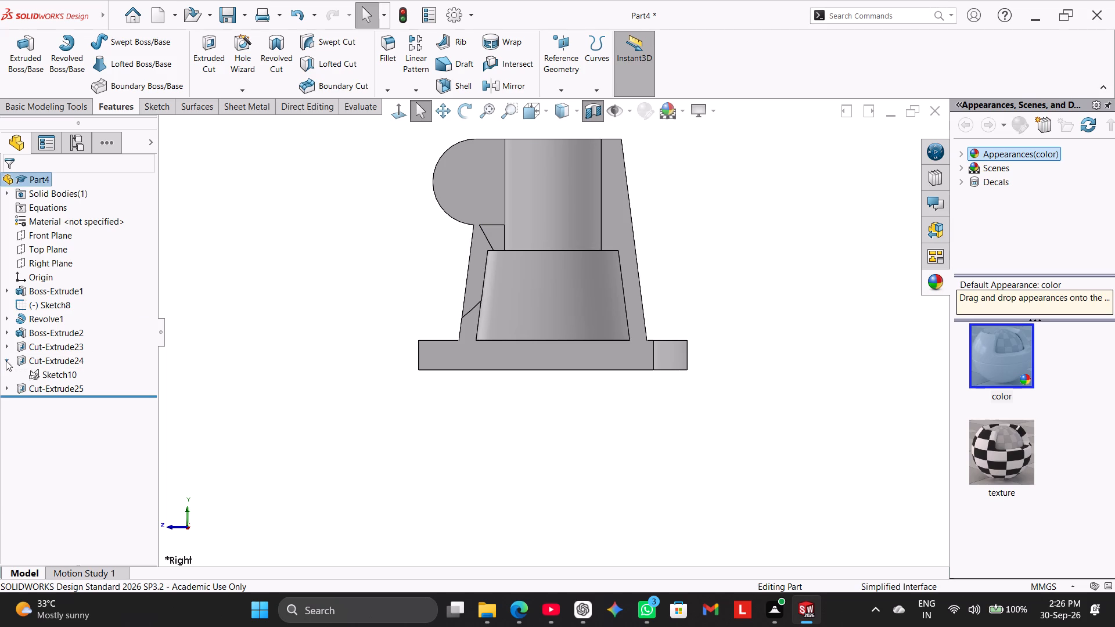
{"action": "left_click", "coordinate": [37, 372]}
{"action": "left_click", "coordinate": [193, 317]}
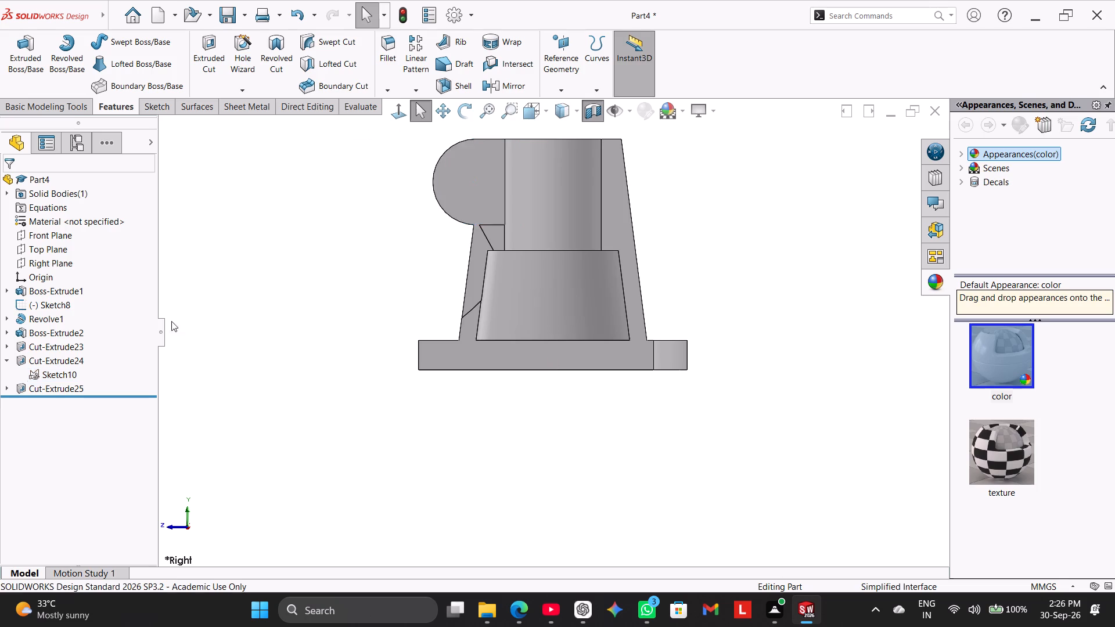
{"action": "left_click", "coordinate": [5, 360]}
{"action": "left_click", "coordinate": [7, 346]}
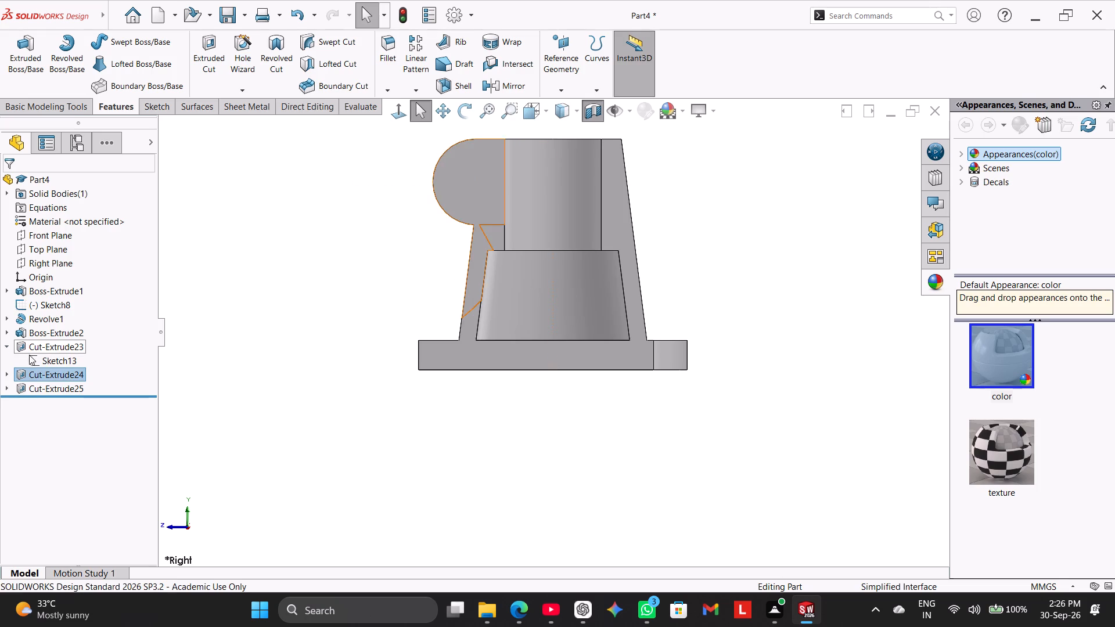
{"action": "left_click", "coordinate": [35, 357]}
{"action": "left_click", "coordinate": [49, 322]}
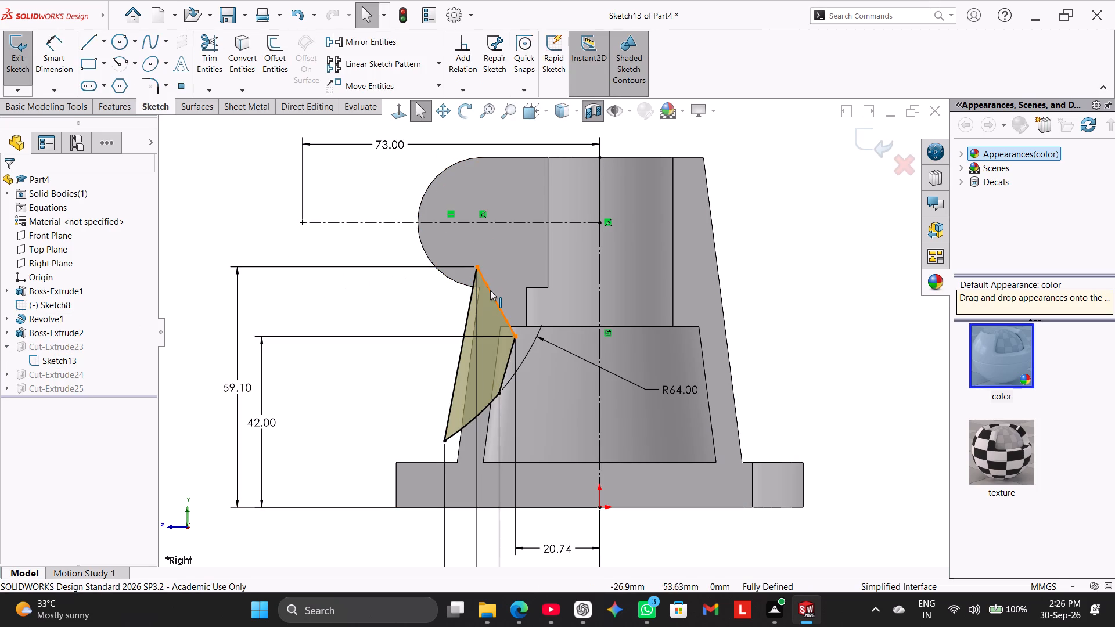
Delete the 42.00 and 59.10 mm height dimensions of the wall profile's inner and top corners.
{"action": "left_click_drag", "start_coordinate": [515, 337], "coordinate": [539, 318]}
{"action": "right_click", "coordinate": [340, 338]}
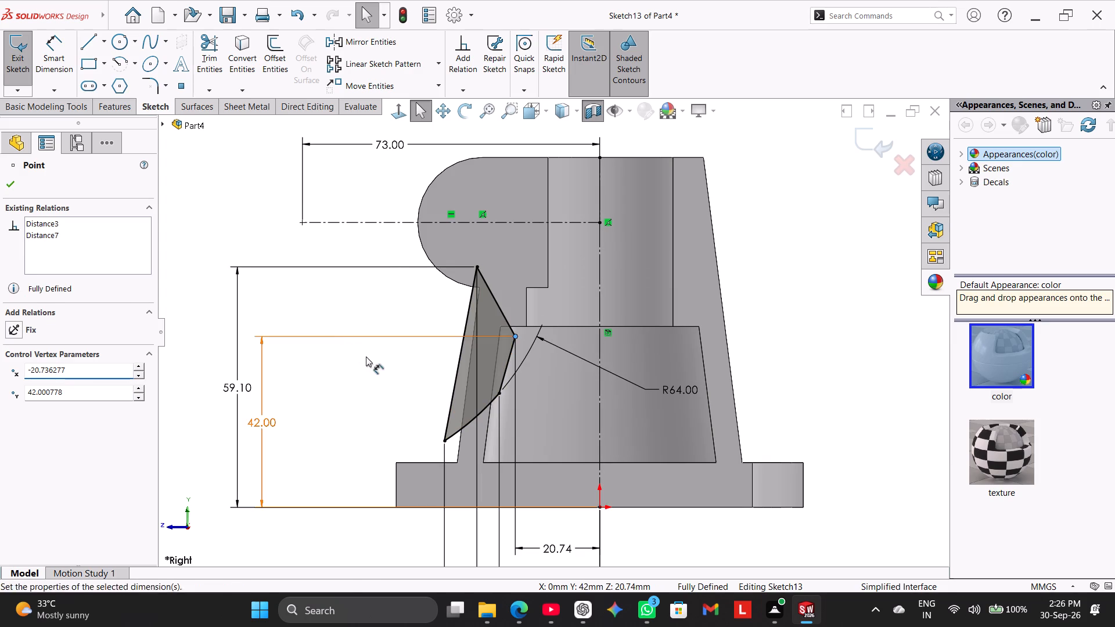
{"action": "left_click", "coordinate": [386, 437]}
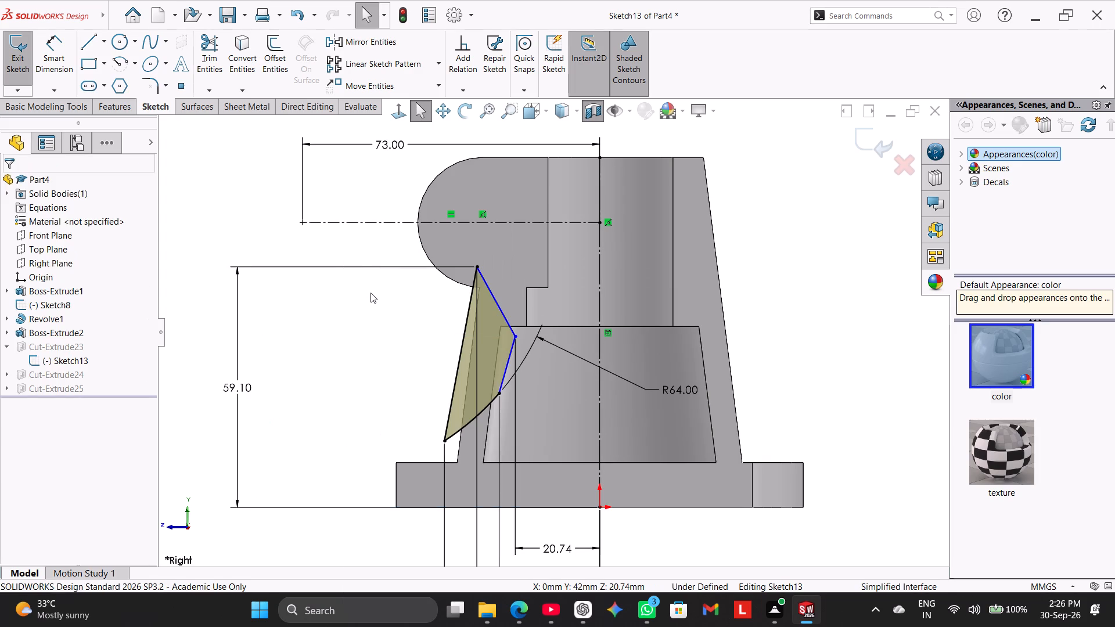
{"action": "right_click", "coordinate": [371, 269]}
{"action": "left_click", "coordinate": [419, 438]}
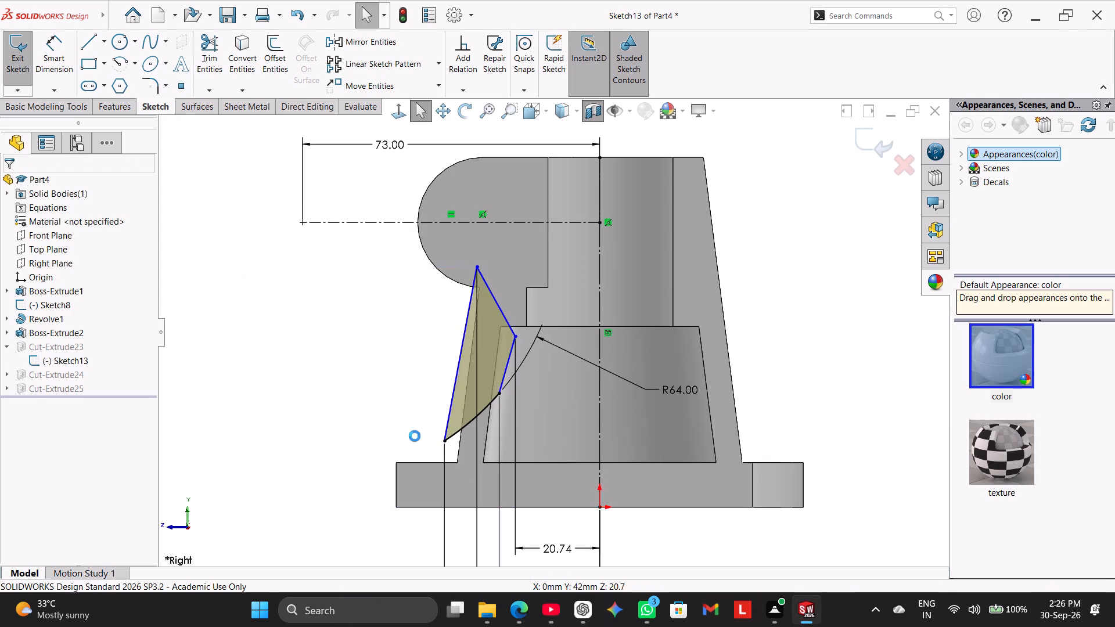
Move the wall profile's inner corner point up to about 47.8 mm above the base.
{"action": "left_click_drag", "start_coordinate": [515, 339], "coordinate": [525, 325]}
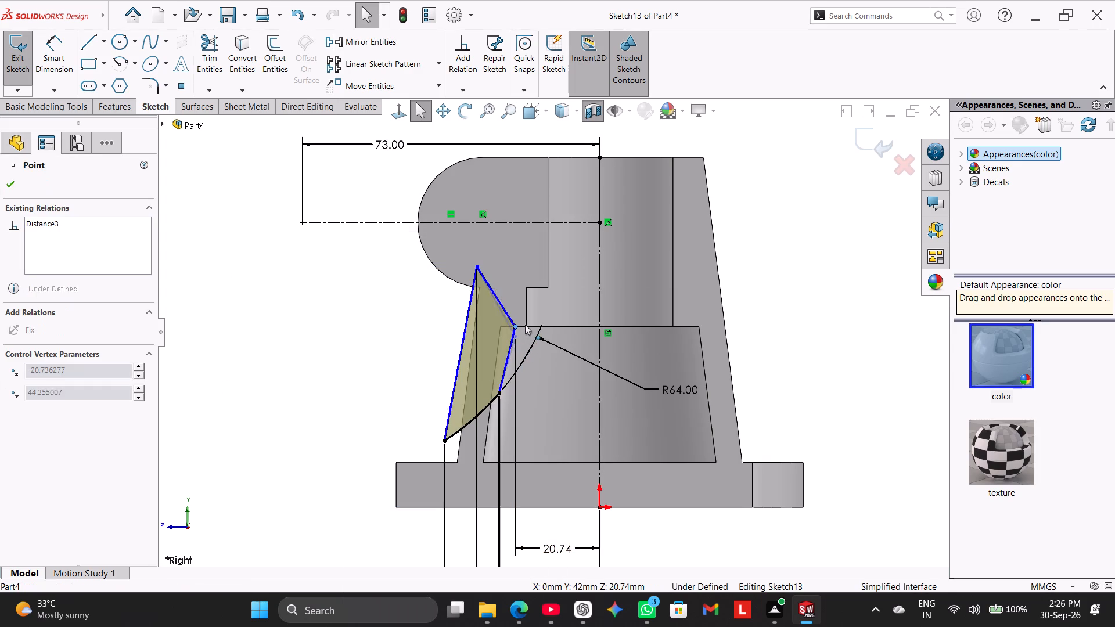
{"action": "left_click_drag", "start_coordinate": [525, 325], "coordinate": [566, 313]}
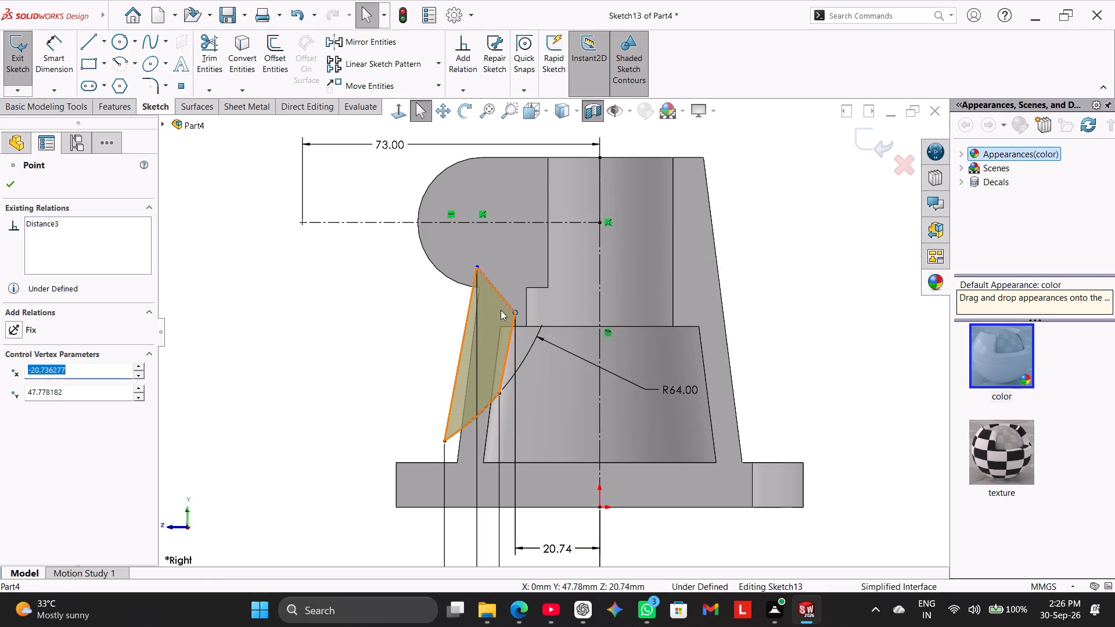
Delete the 30.17 and 20.74 mm horizontal dimensions of the wall profile's top and inner corners.
{"action": "right_click", "coordinate": [477, 361]}
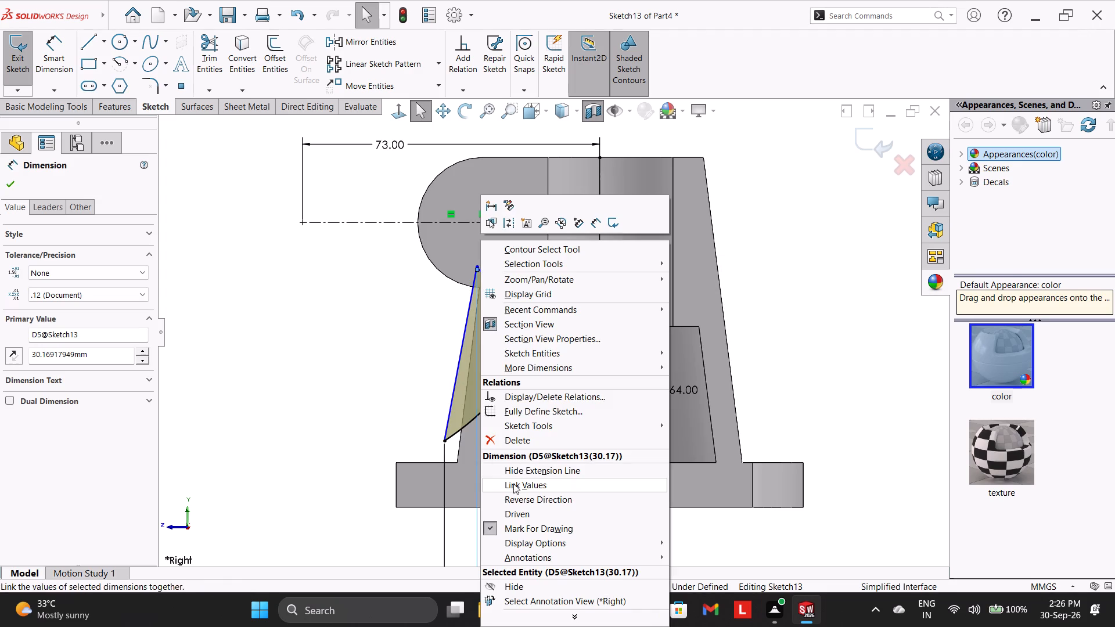
{"action": "left_click", "coordinate": [520, 444]}
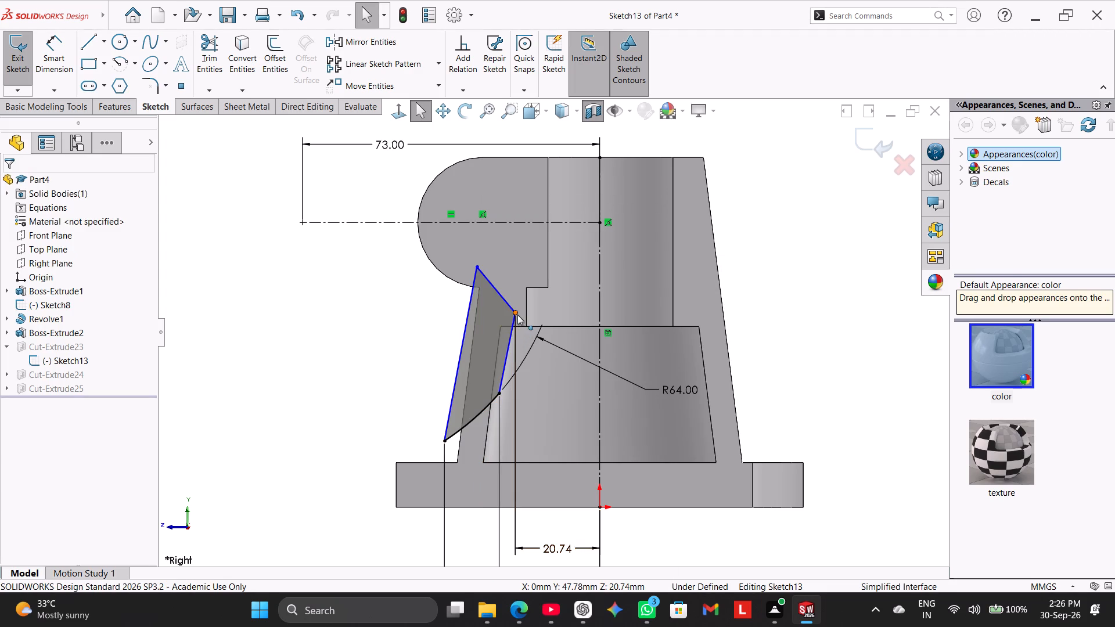
{"action": "left_click_drag", "start_coordinate": [516, 314], "coordinate": [516, 312]}
{"action": "left_click_drag", "start_coordinate": [516, 312], "coordinate": [544, 305]}
{"action": "right_click", "coordinate": [515, 424]}
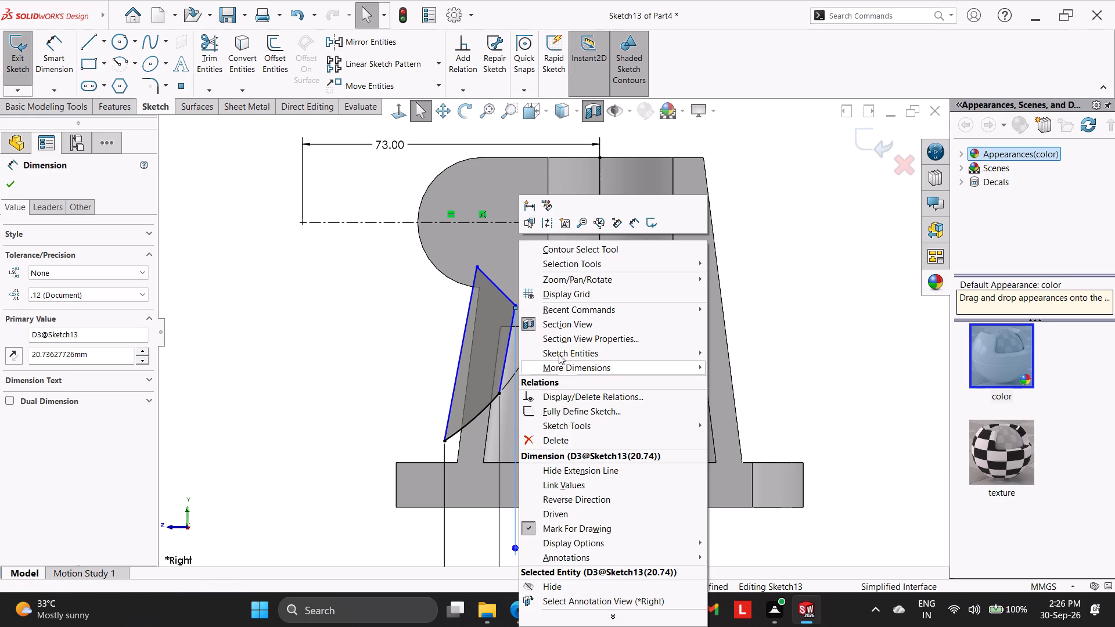
{"action": "left_click", "coordinate": [563, 438]}
Move the wall profile's inner corner to about 9.9 mm from the axis and 50.8 mm high, and its top corner to about 63.3 mm high.
{"action": "left_click_drag", "start_coordinate": [516, 308], "coordinate": [520, 308]}
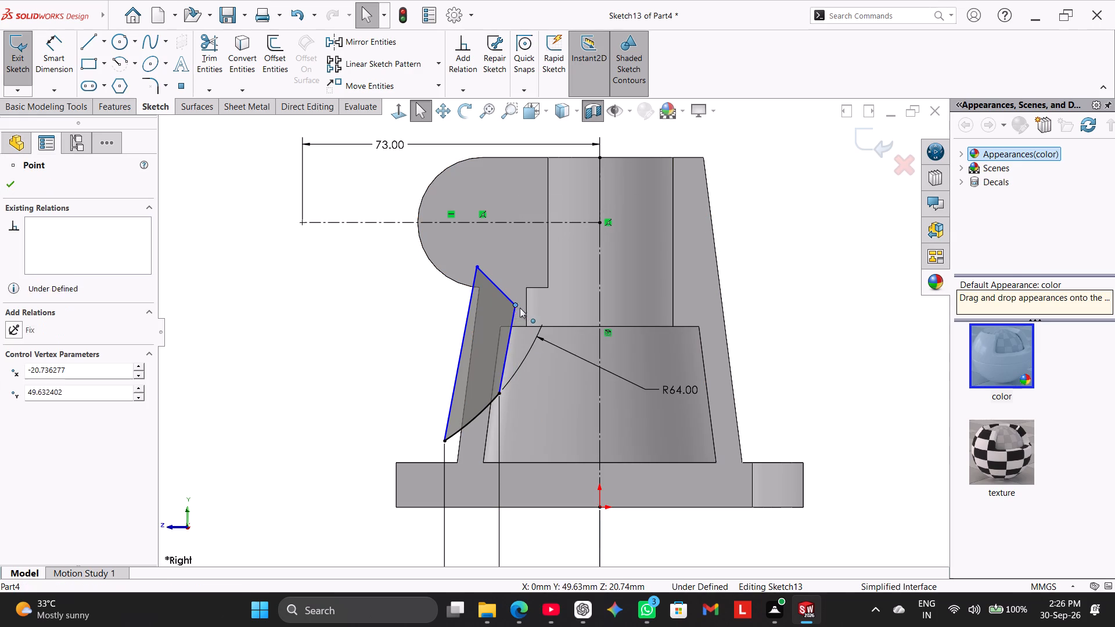
{"action": "left_click_drag", "start_coordinate": [520, 308], "coordinate": [554, 304]}
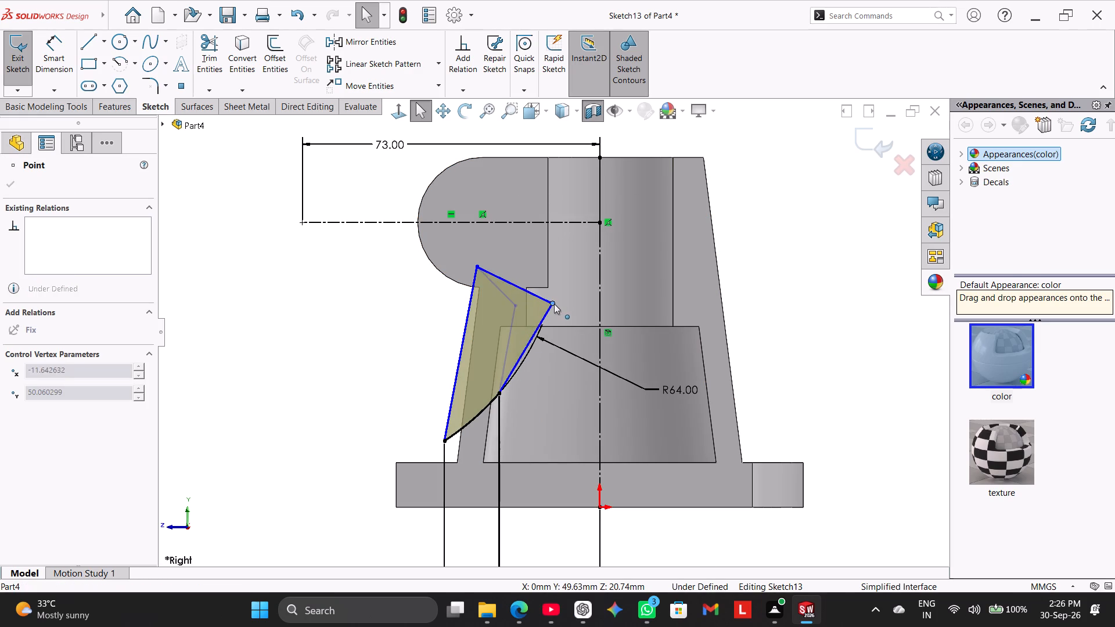
{"action": "left_click_drag", "start_coordinate": [554, 304], "coordinate": [559, 301]}
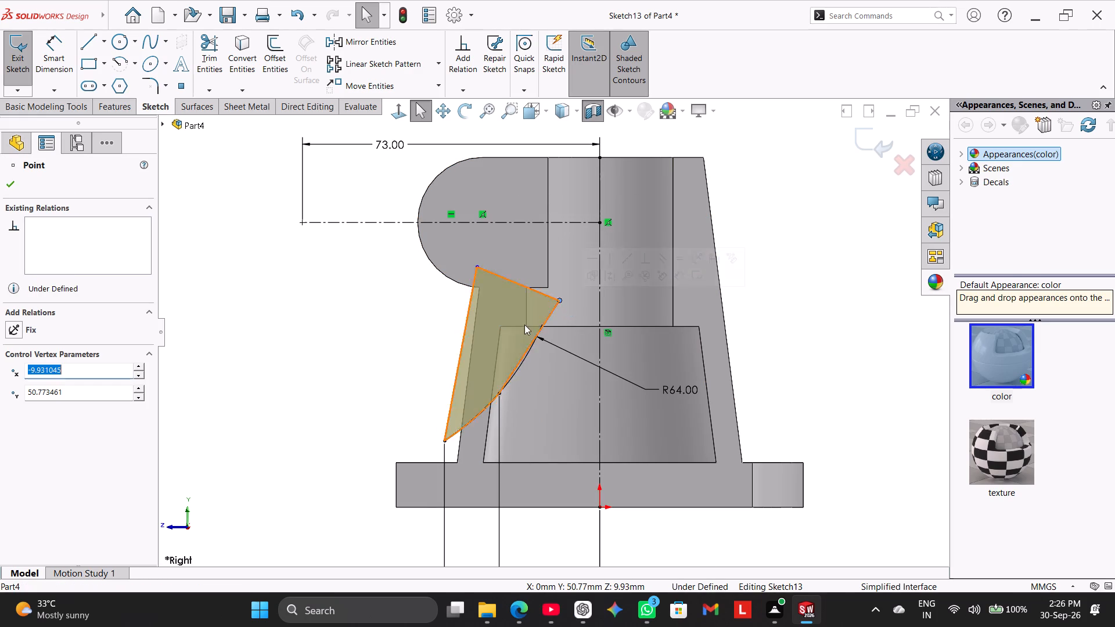
{"action": "left_click_drag", "start_coordinate": [477, 266], "coordinate": [479, 258]}
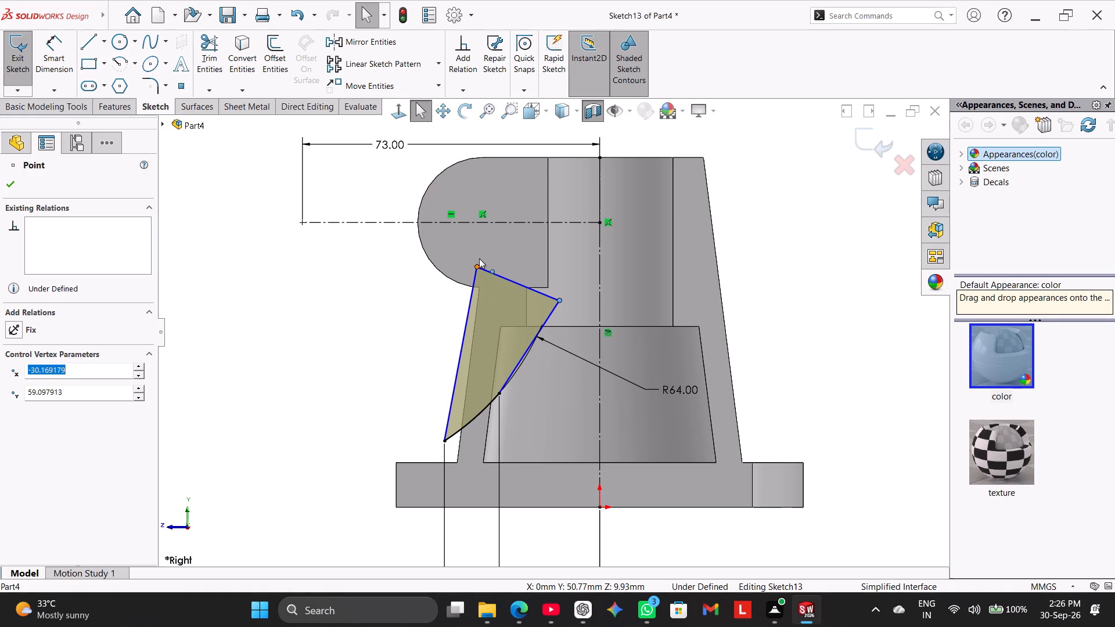
{"action": "left_click_drag", "start_coordinate": [479, 258], "coordinate": [477, 250]}
{"action": "left_click", "coordinate": [429, 354]}
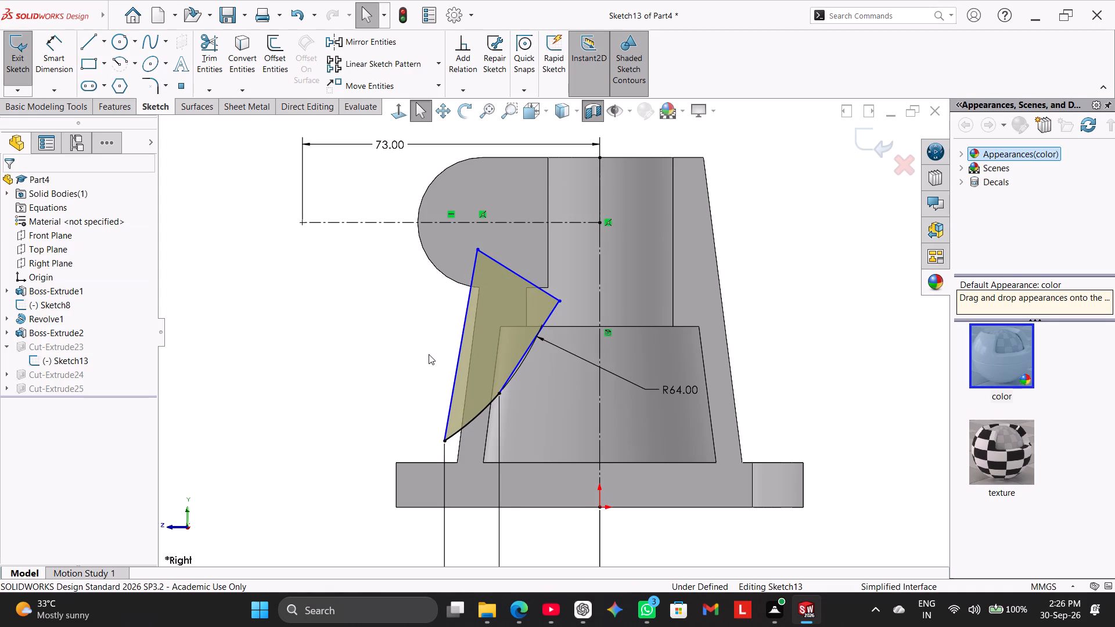
Fully define the wall profile's outer, inner and top lines with automatic relations and dimensions.
{"action": "middle_click_drag", "start_coordinate": [429, 354], "coordinate": [419, 371]}
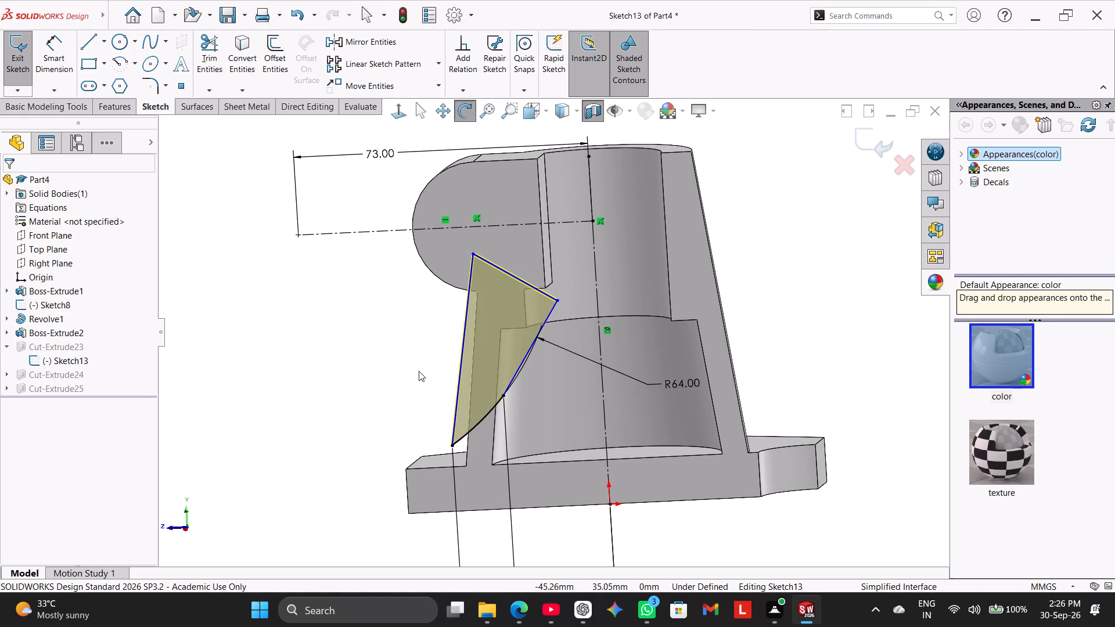
{"action": "scroll", "coordinate": [398, 388], "scroll_direction": "up", "scroll_amount": 1}
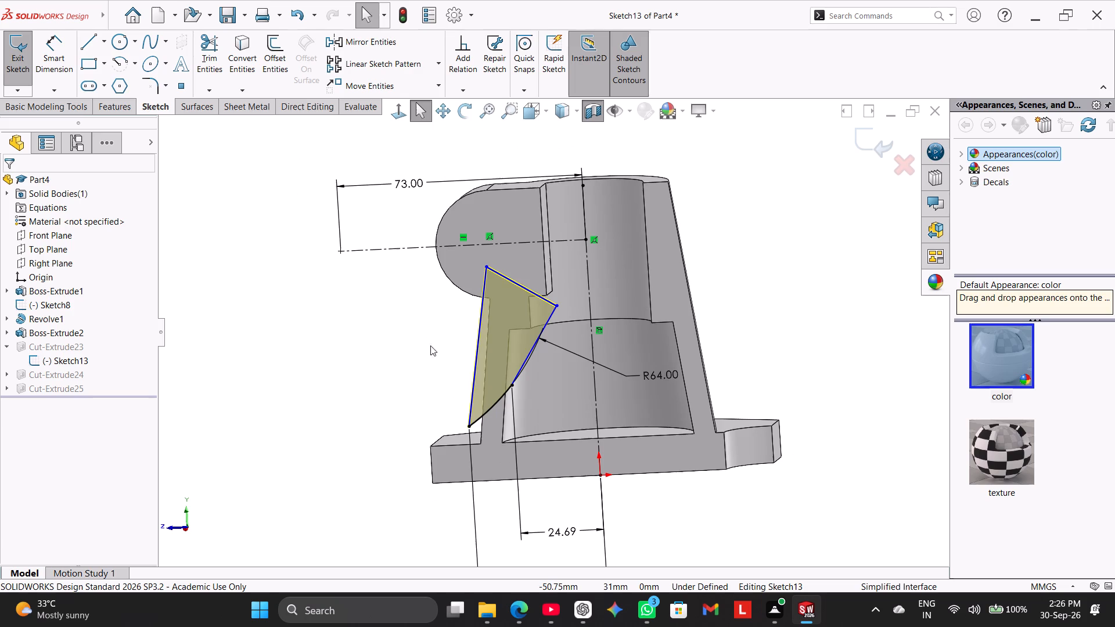
{"action": "left_click", "coordinate": [467, 92]}
{"action": "left_click", "coordinate": [485, 134]}
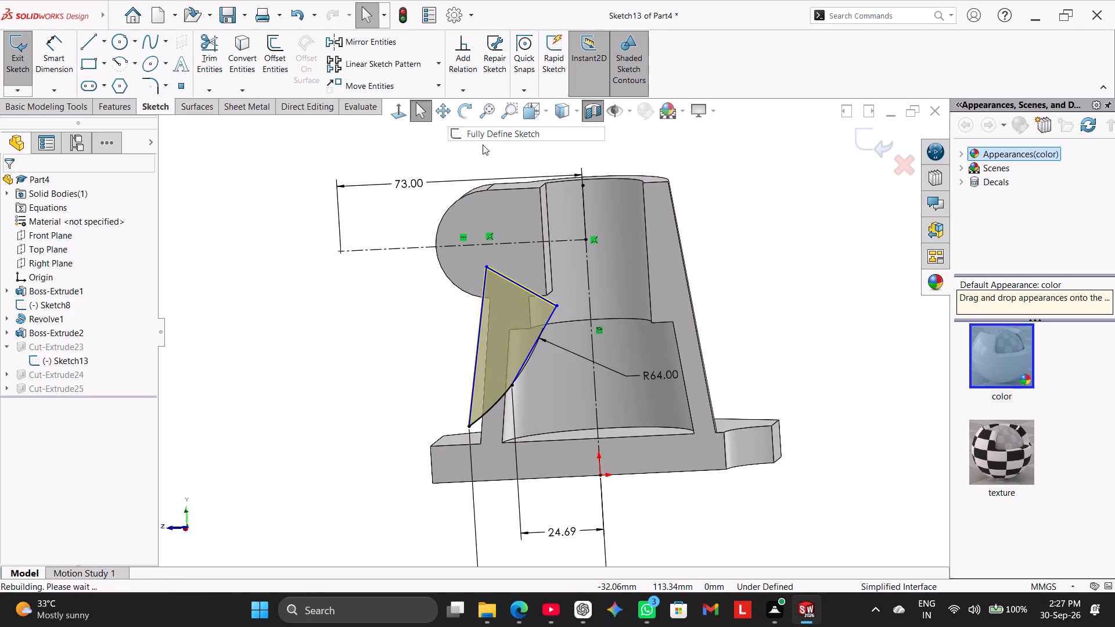
{"action": "left_click", "coordinate": [479, 336]}
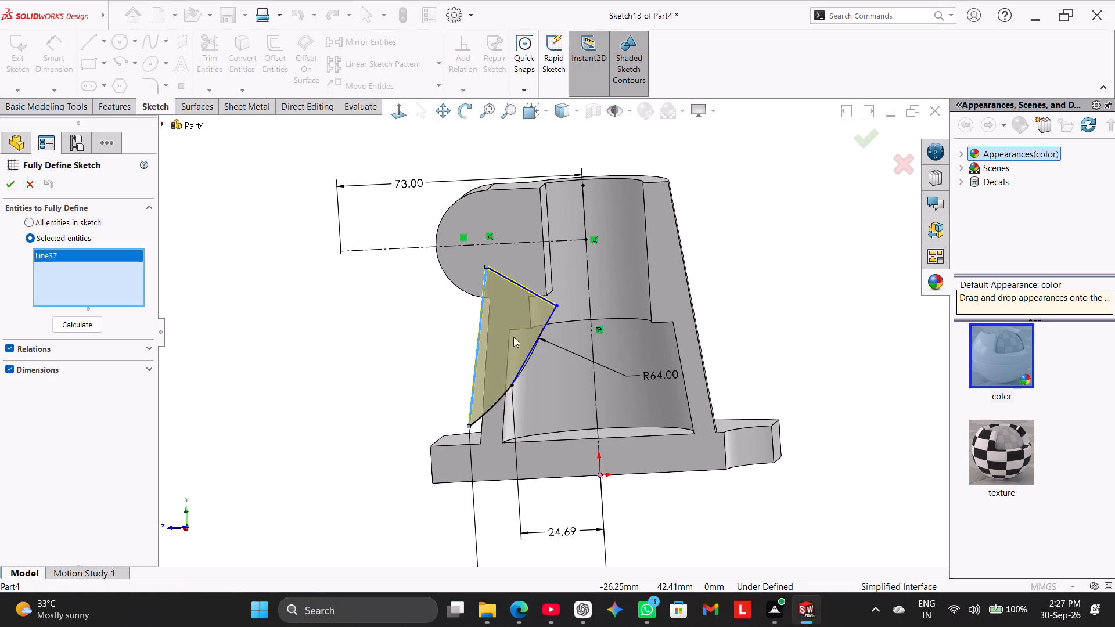
{"action": "left_click", "coordinate": [533, 349]}
{"action": "left_click", "coordinate": [524, 290]}
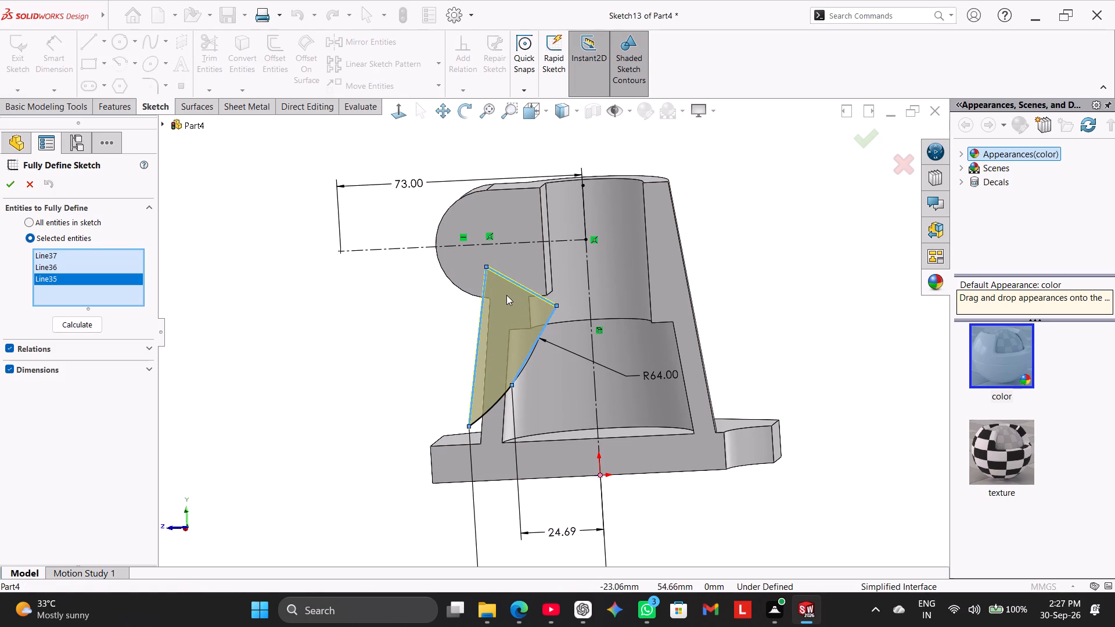
{"action": "middle_click_drag", "start_coordinate": [408, 364], "coordinate": [377, 303]}
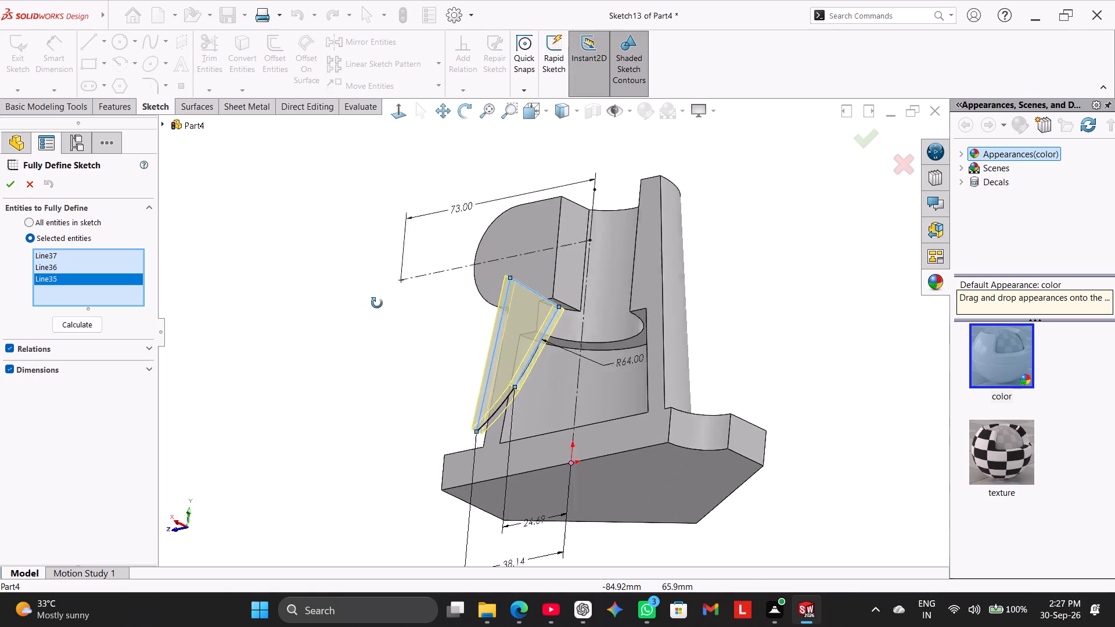
{"action": "middle_click_drag", "start_coordinate": [377, 303], "coordinate": [426, 336]}
{"action": "left_click", "coordinate": [12, 181]}
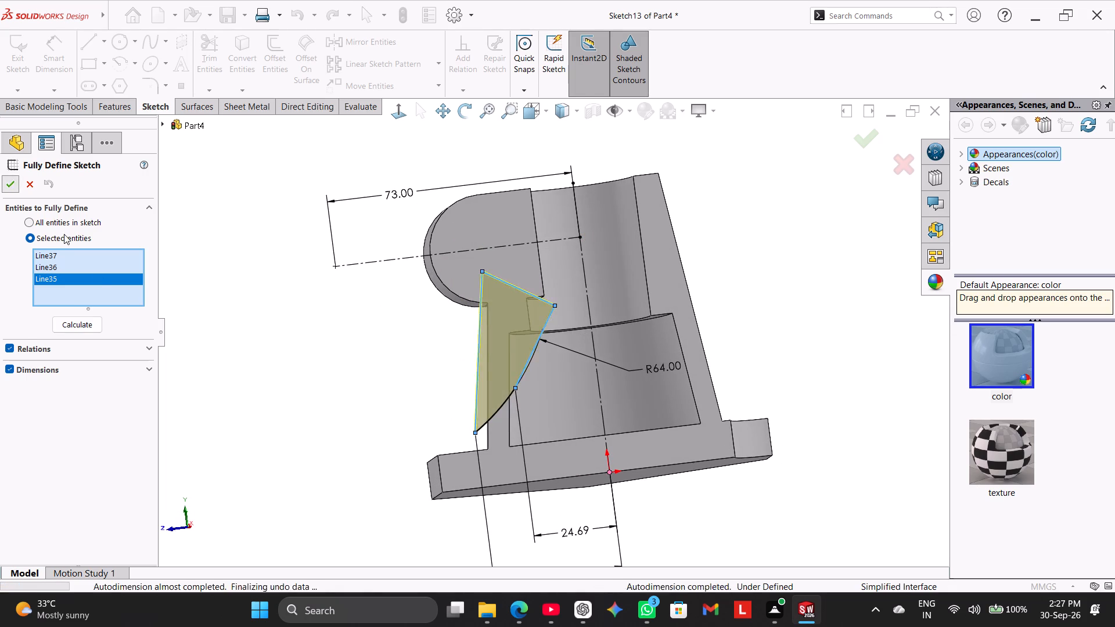
{"action": "left_click", "coordinate": [204, 338]}
{"action": "scroll", "coordinate": [494, 411], "scroll_direction": "down", "scroll_amount": 3}
{"action": "scroll", "coordinate": [544, 378], "scroll_direction": "down", "scroll_amount": 2}
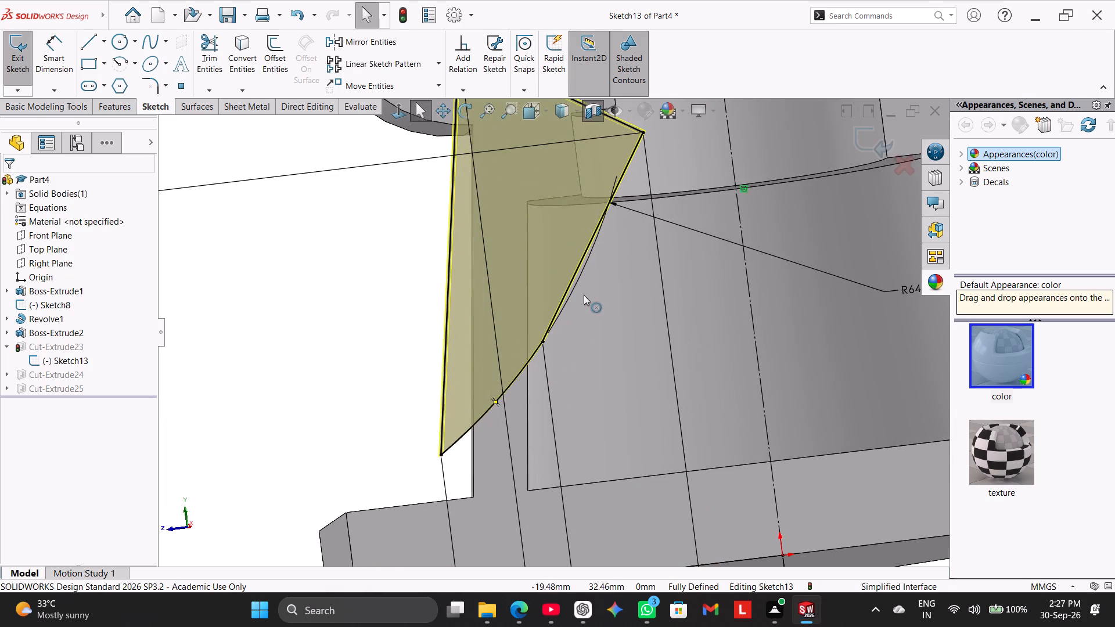
{"action": "scroll", "coordinate": [571, 311], "scroll_direction": "up", "scroll_amount": 5}
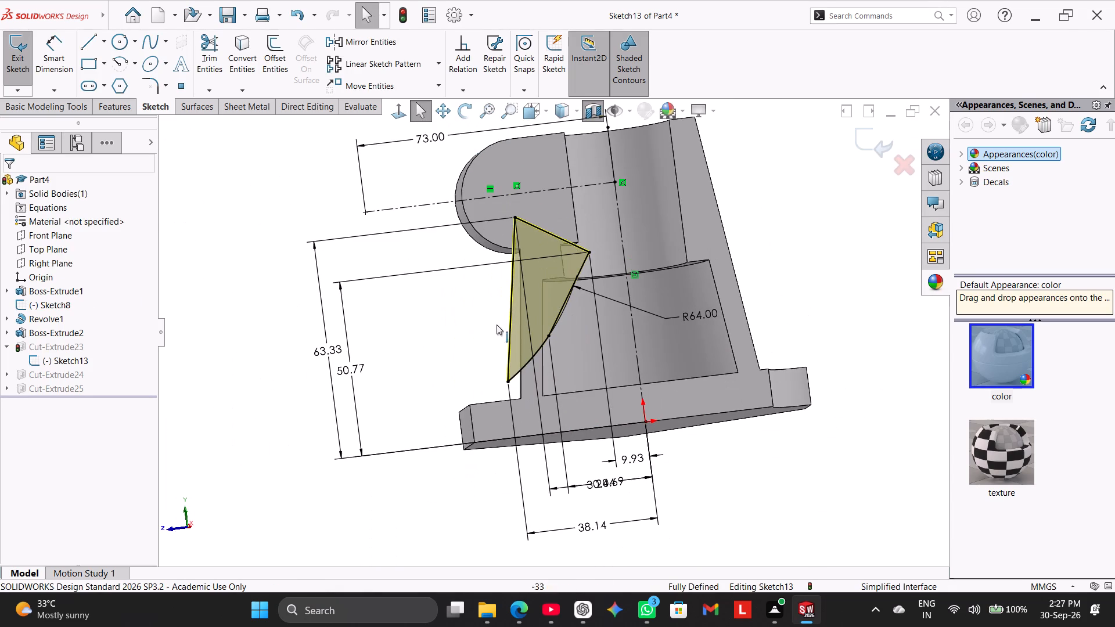
Exit Sketch13 to rebuild the wall cut and check the sectioned body from several angles.
{"action": "left_click", "coordinate": [13, 62]}
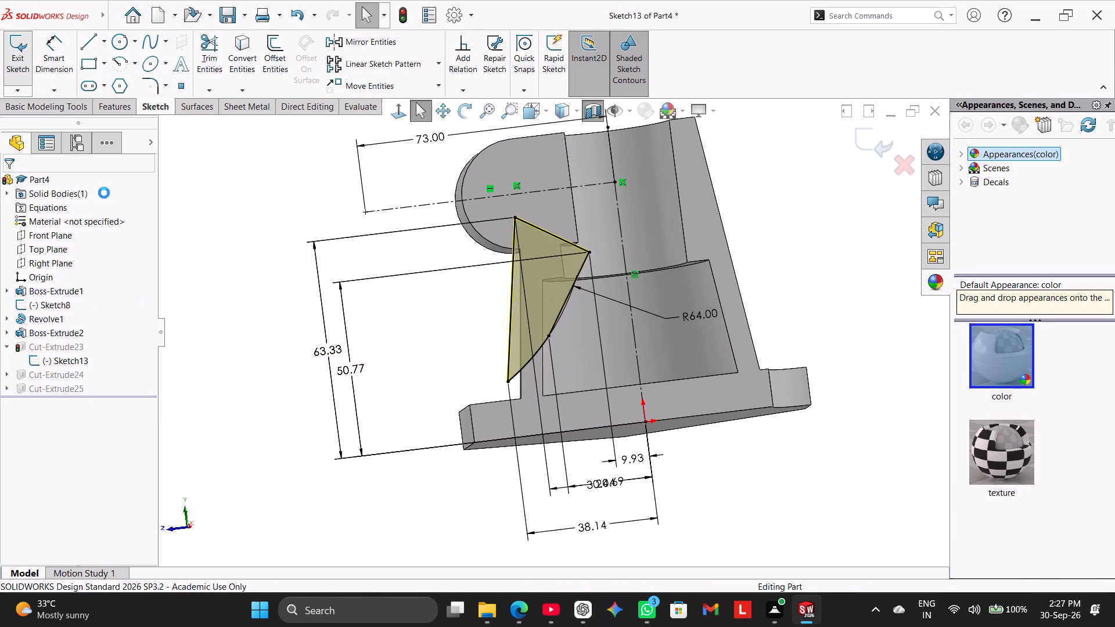
{"action": "left_click", "coordinate": [233, 286]}
{"action": "middle_click_drag", "start_coordinate": [308, 304], "coordinate": [355, 344]}
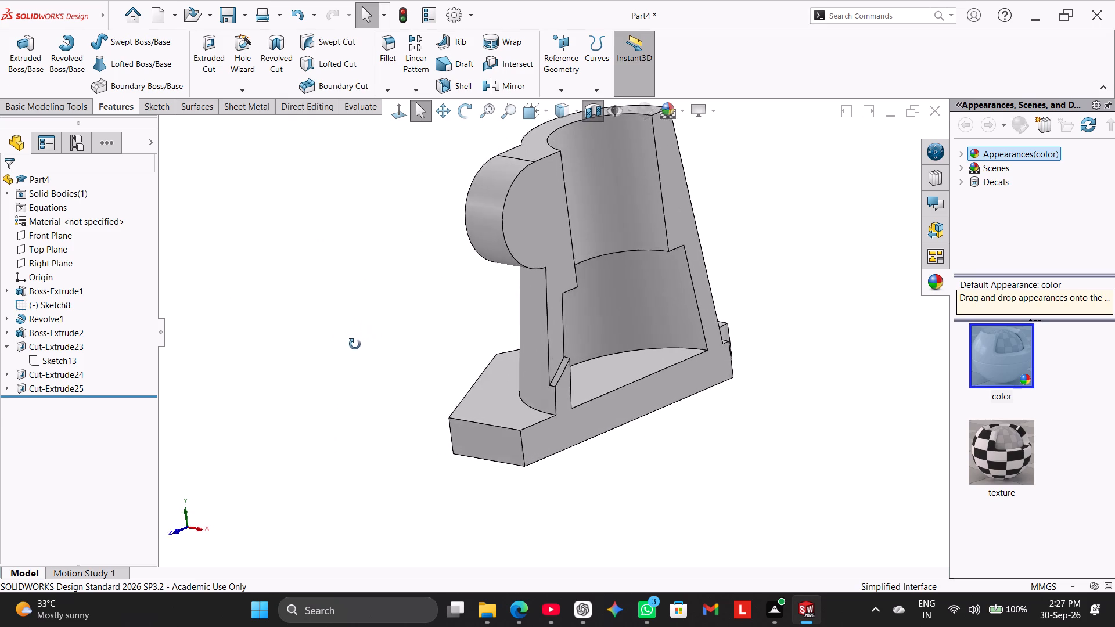
{"action": "middle_click_drag", "start_coordinate": [355, 344], "coordinate": [326, 347]}
{"action": "right_click_drag", "start_coordinate": [293, 348], "coordinate": [398, 241]}
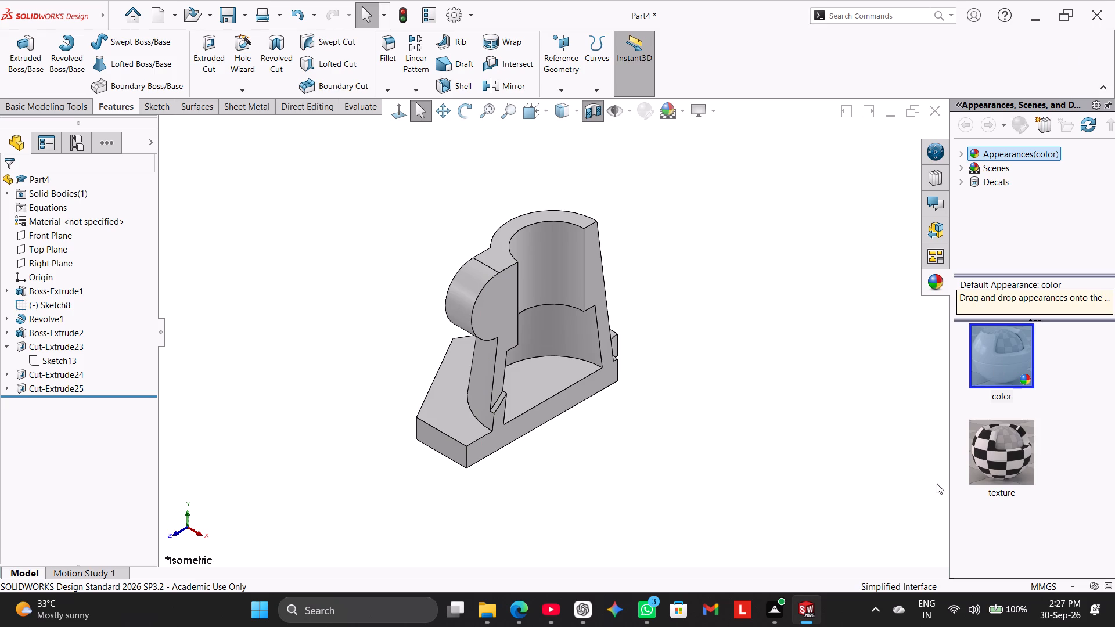
{"action": "middle_click_drag", "start_coordinate": [765, 216], "coordinate": [724, 224]}
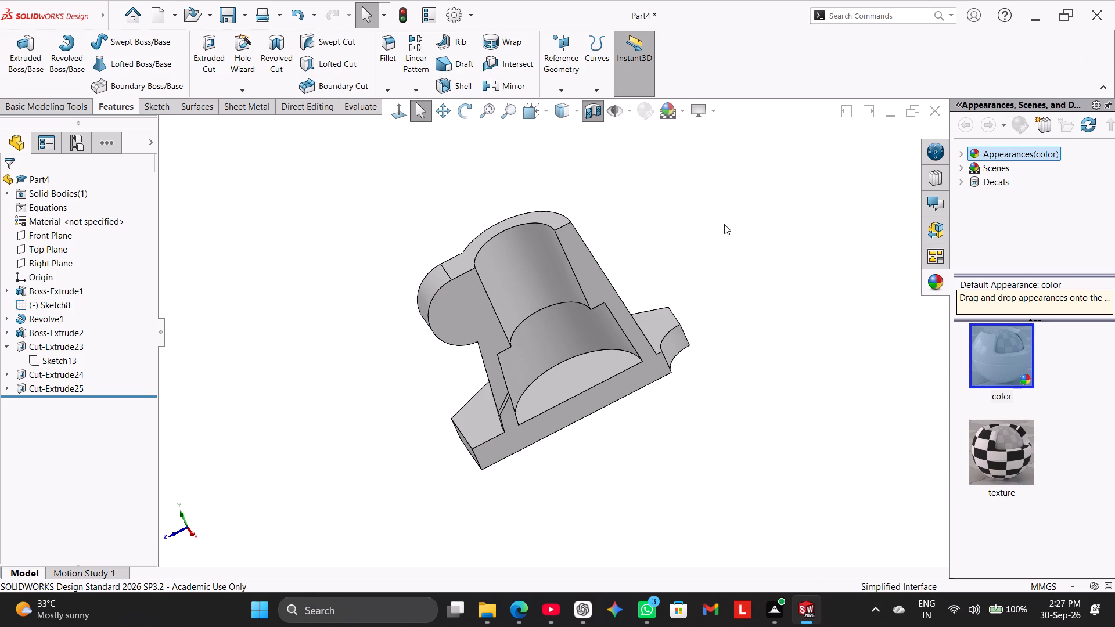
Turn off the section view, inspect the slot through the lug and wall, and return to the isometric view.
{"action": "left_click", "coordinate": [598, 112]}
{"action": "middle_click_drag", "start_coordinate": [355, 294], "coordinate": [448, 224]}
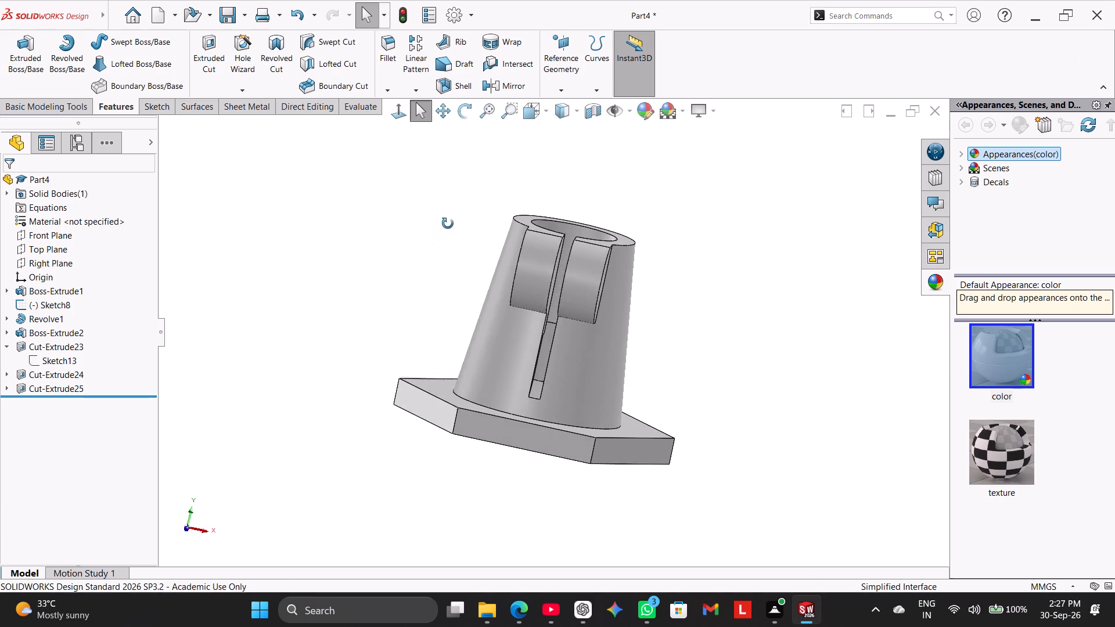
{"action": "middle_click_drag", "start_coordinate": [448, 224], "coordinate": [441, 291]}
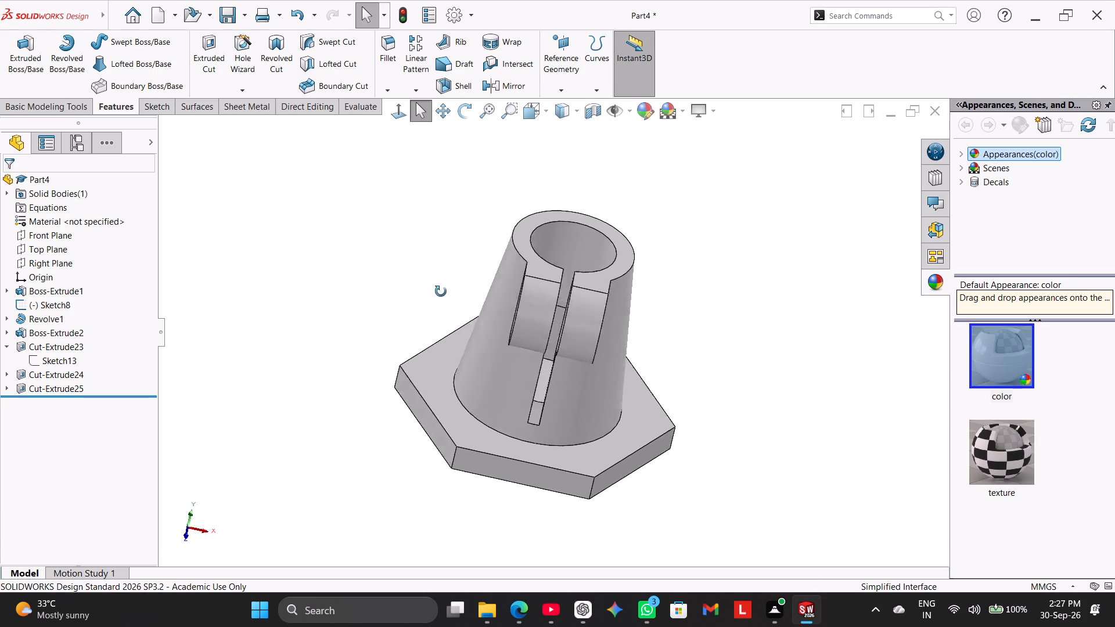
{"action": "middle_click_drag", "start_coordinate": [441, 291], "coordinate": [401, 300]}
{"action": "right_click_drag", "start_coordinate": [333, 313], "coordinate": [455, 203]}
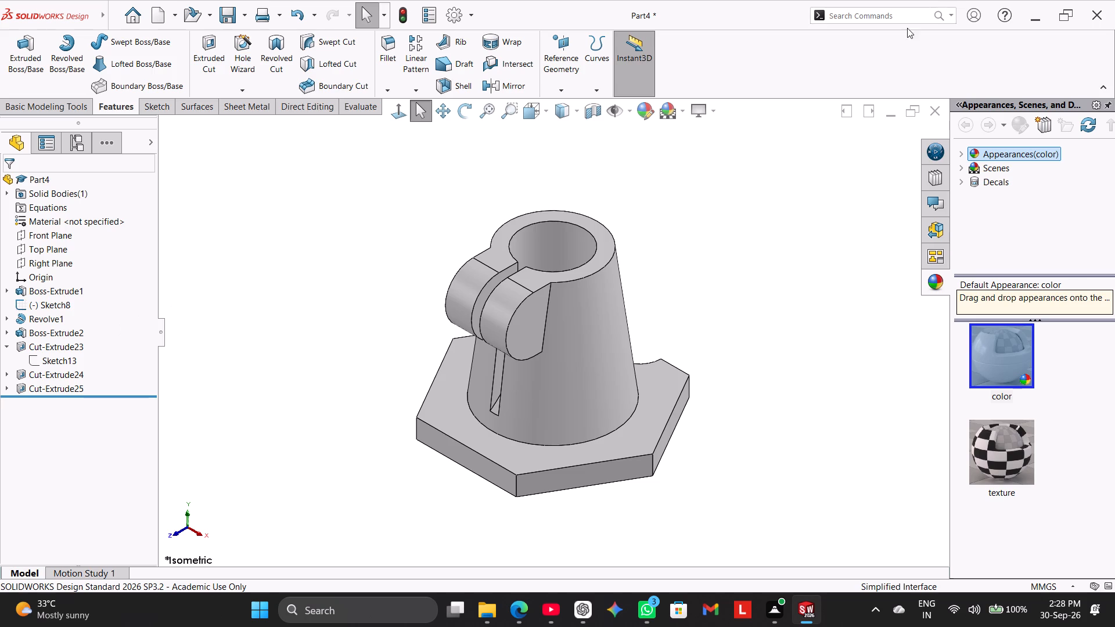
On the Right Plane, sketch a vertical straight slot directly above the origin, about 15.7 mm between centres and 13 mm wide.
{"action": "left_click", "coordinate": [61, 264]}
{"action": "left_click", "coordinate": [74, 248]}
{"action": "left_click", "coordinate": [219, 270]}
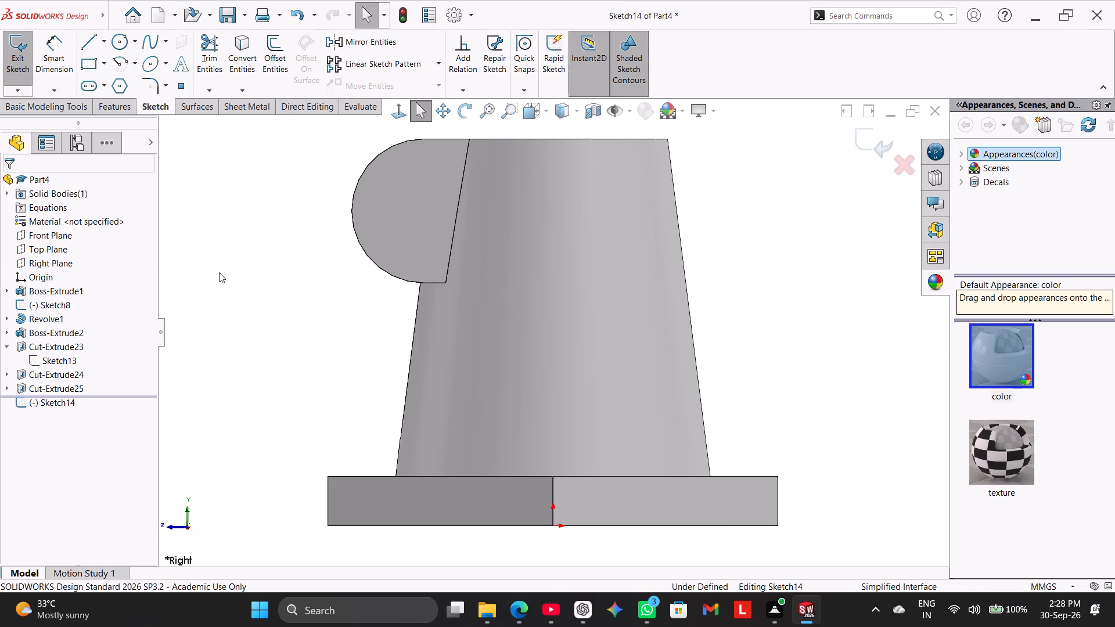
{"action": "left_click", "coordinate": [91, 87]}
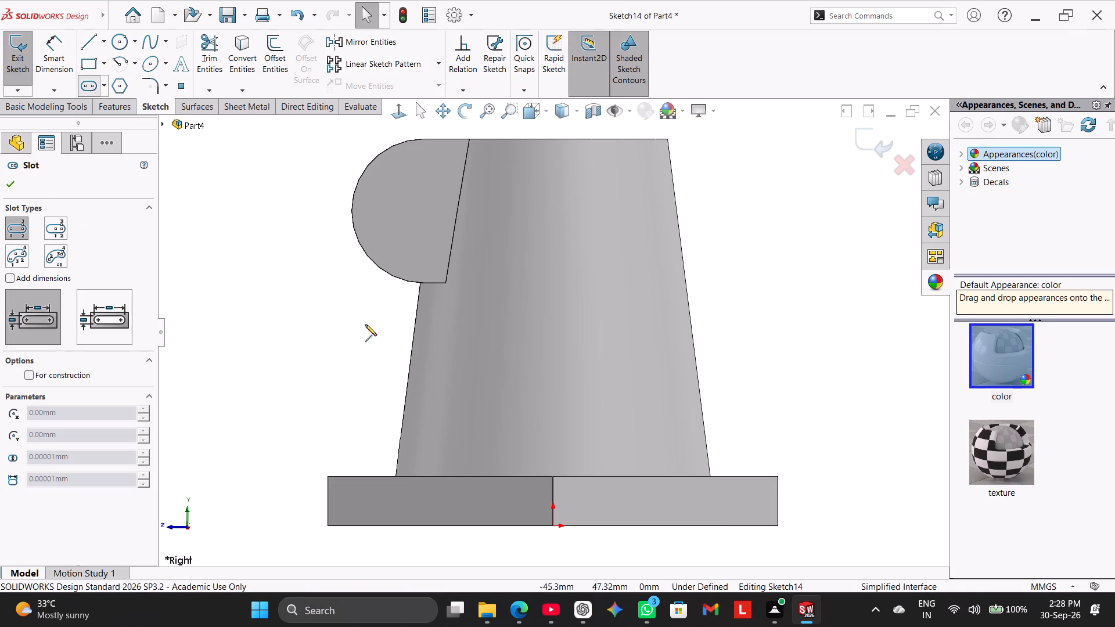
{"action": "left_click", "coordinate": [552, 381]}
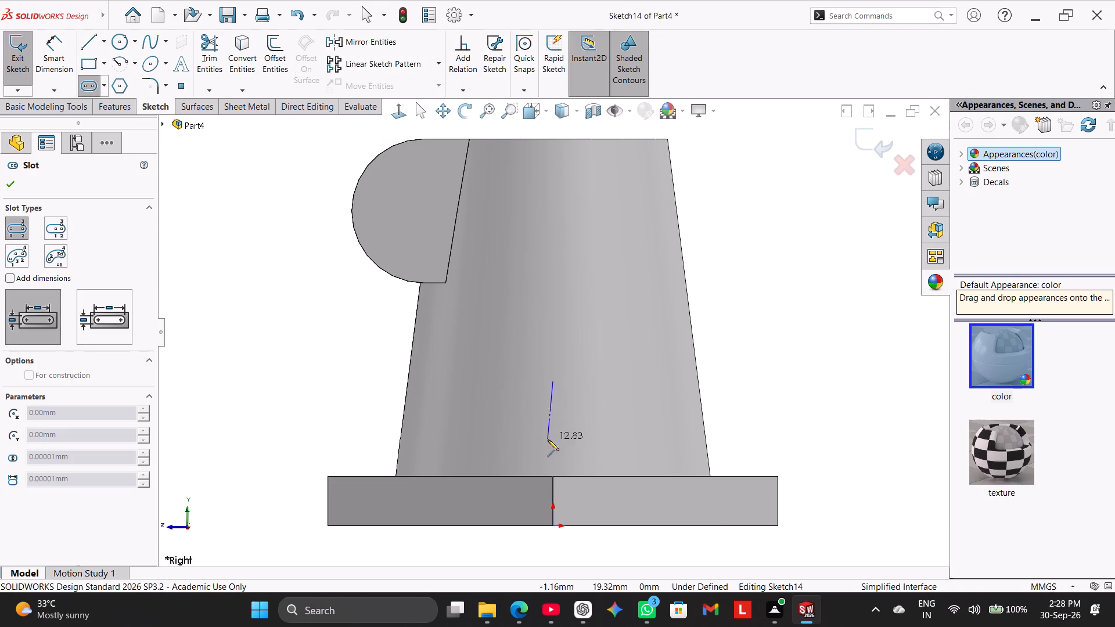
{"action": "left_click", "coordinate": [554, 452]}
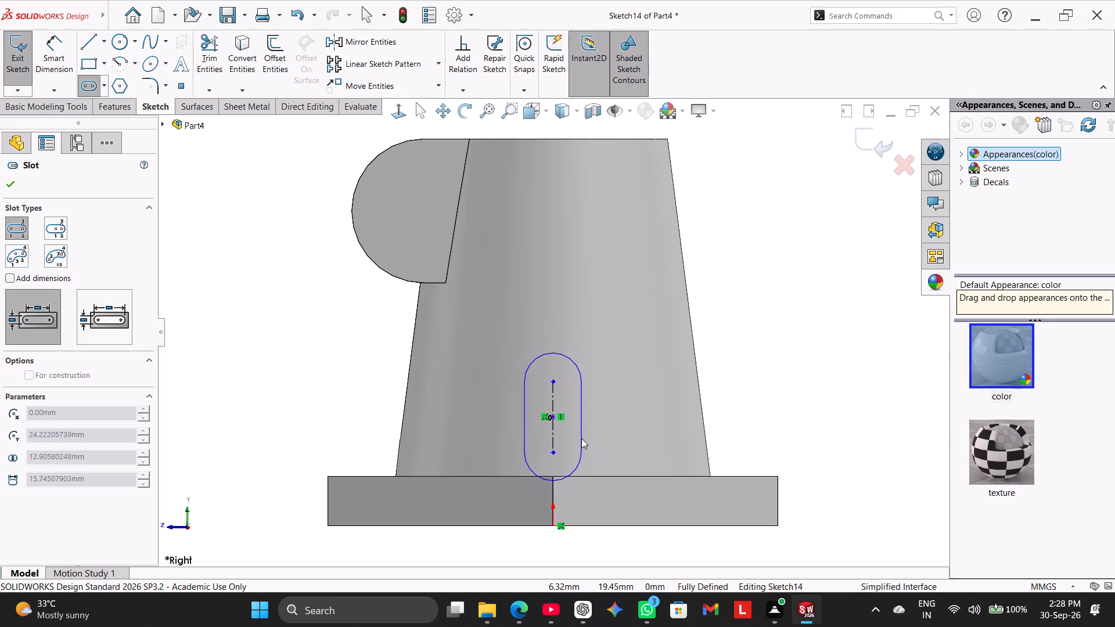
{"action": "left_click", "coordinate": [581, 438]}
{"action": "right_click", "coordinate": [339, 329]}
{"action": "left_click", "coordinate": [362, 335]}
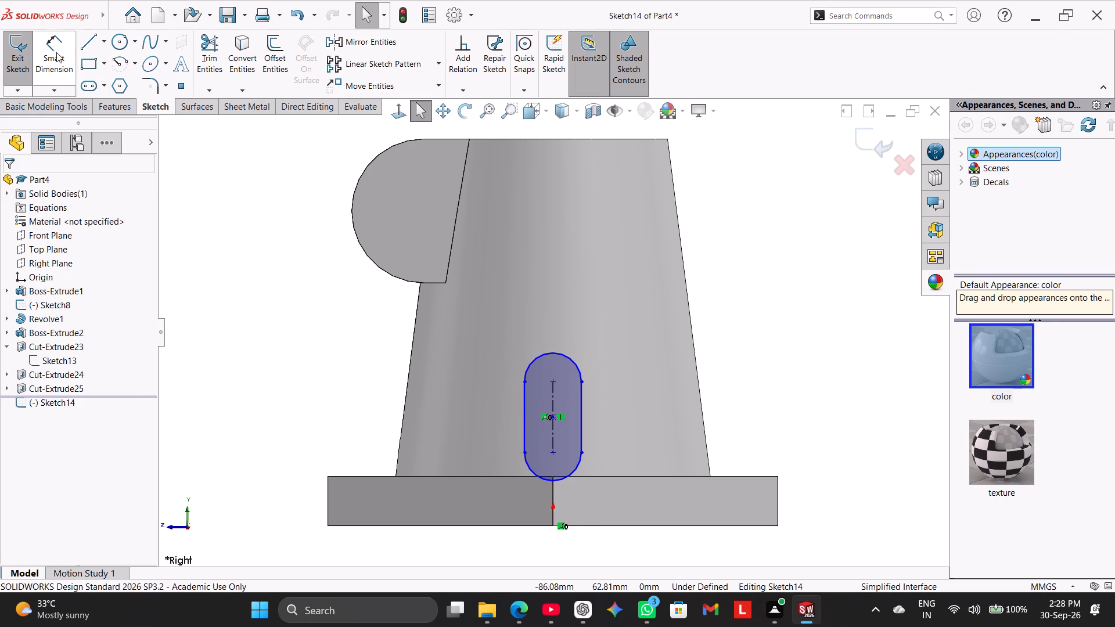
Start dimensioning the vertical slot profile.
{"action": "left_click", "coordinate": [56, 52]}
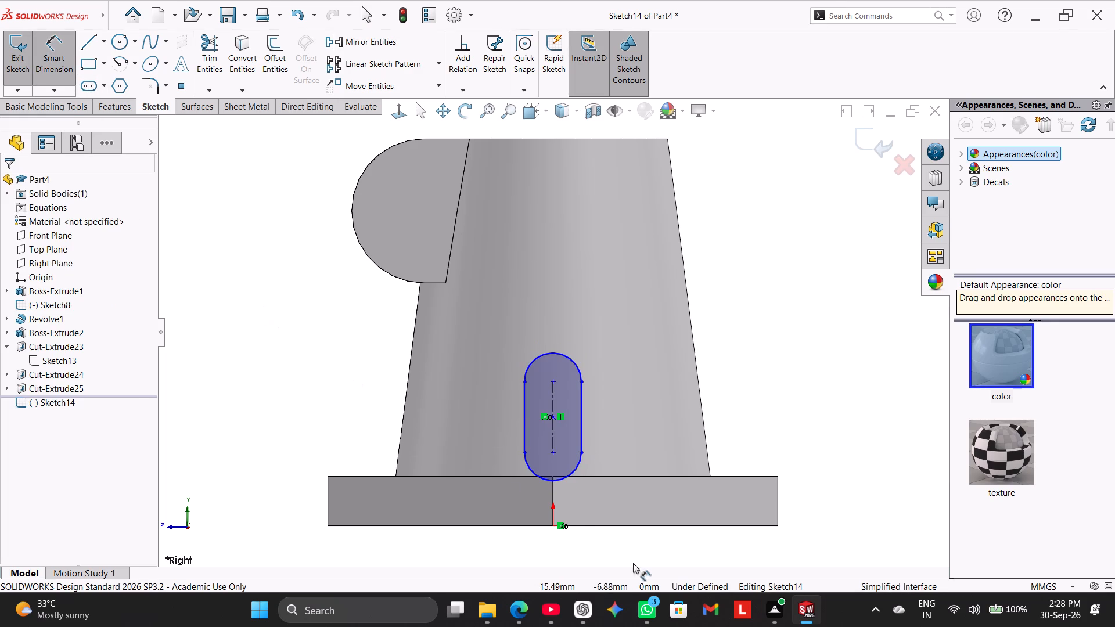
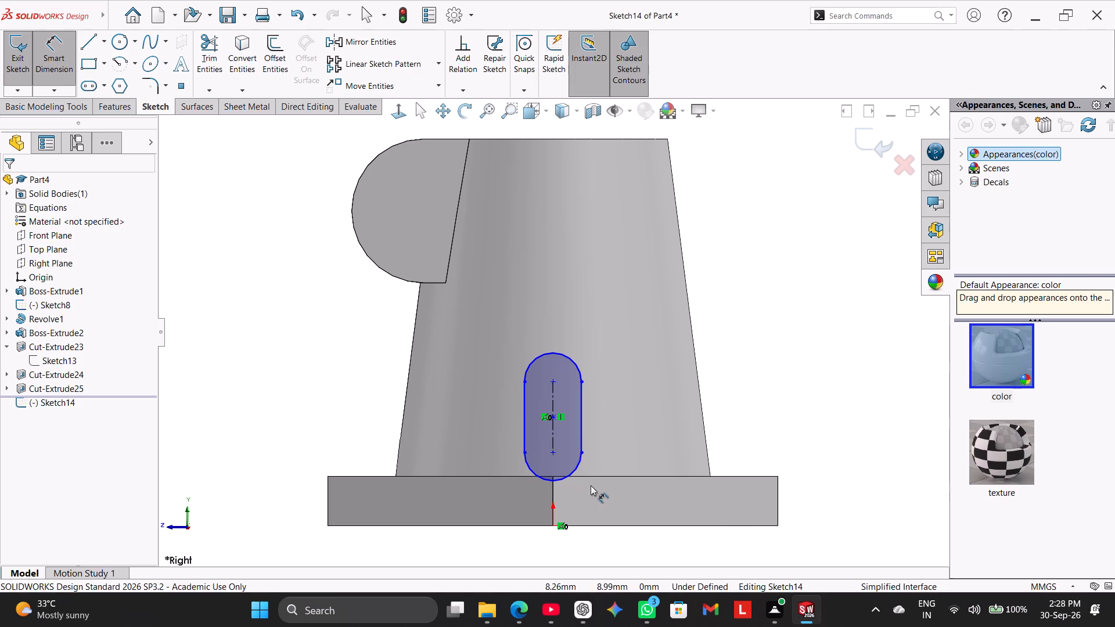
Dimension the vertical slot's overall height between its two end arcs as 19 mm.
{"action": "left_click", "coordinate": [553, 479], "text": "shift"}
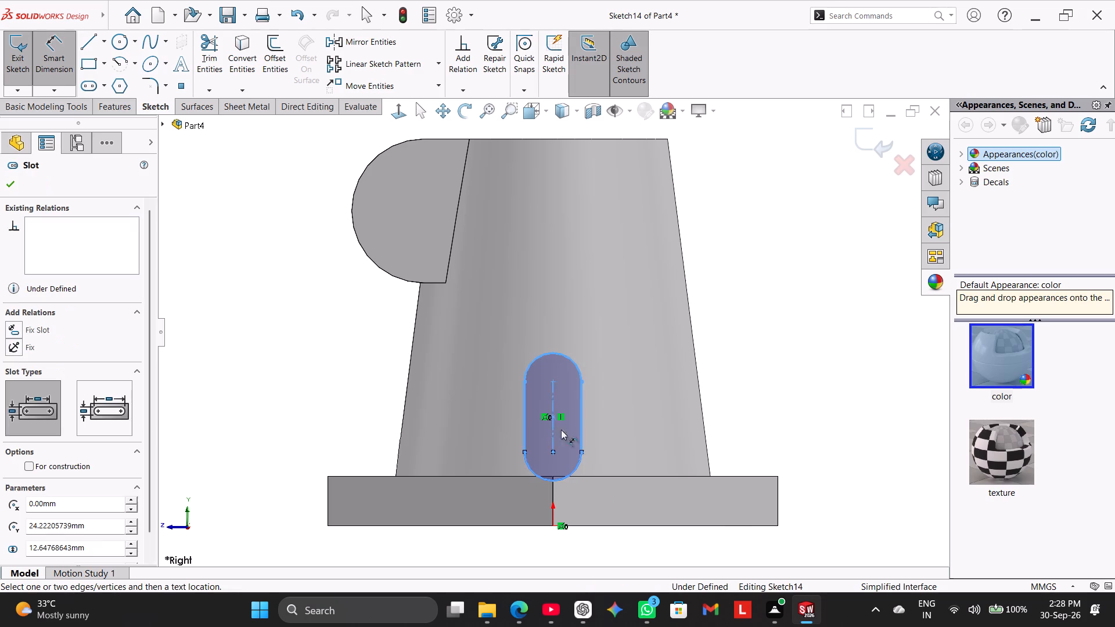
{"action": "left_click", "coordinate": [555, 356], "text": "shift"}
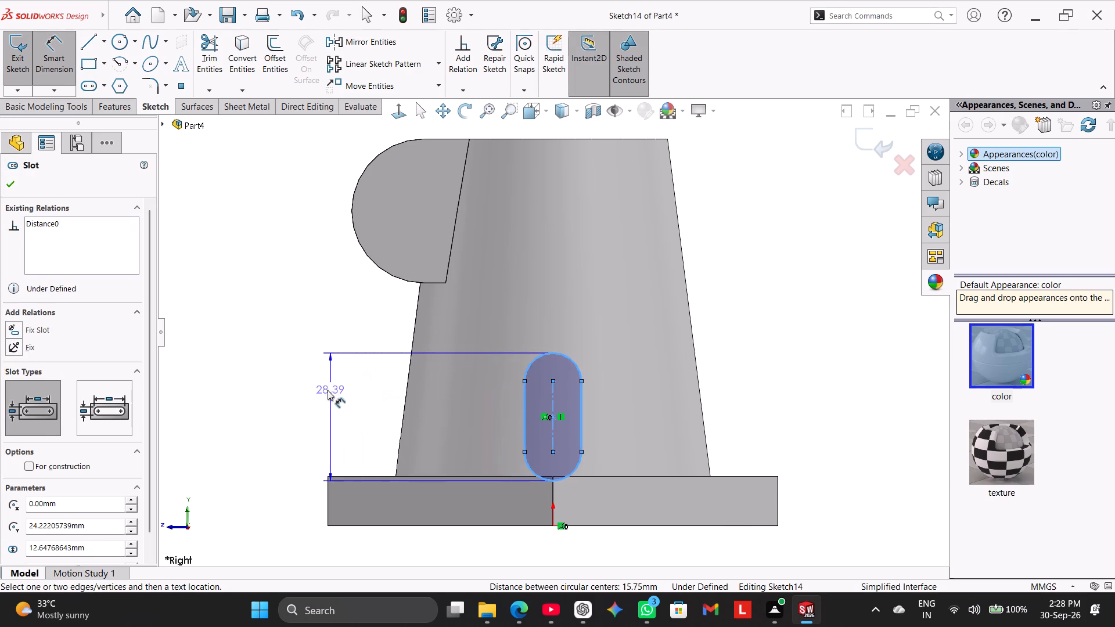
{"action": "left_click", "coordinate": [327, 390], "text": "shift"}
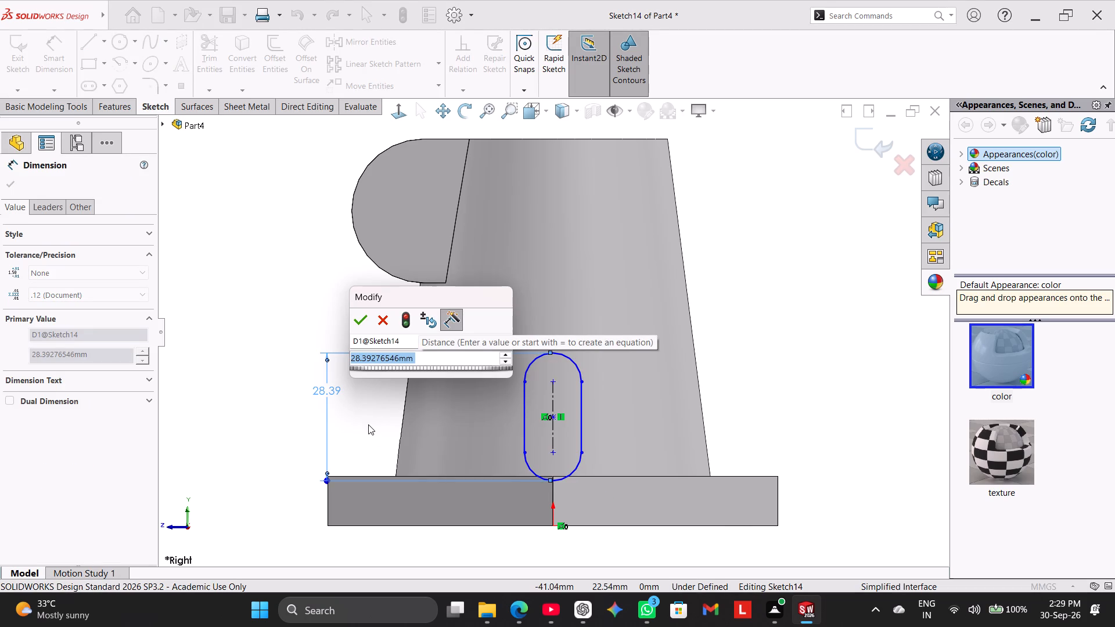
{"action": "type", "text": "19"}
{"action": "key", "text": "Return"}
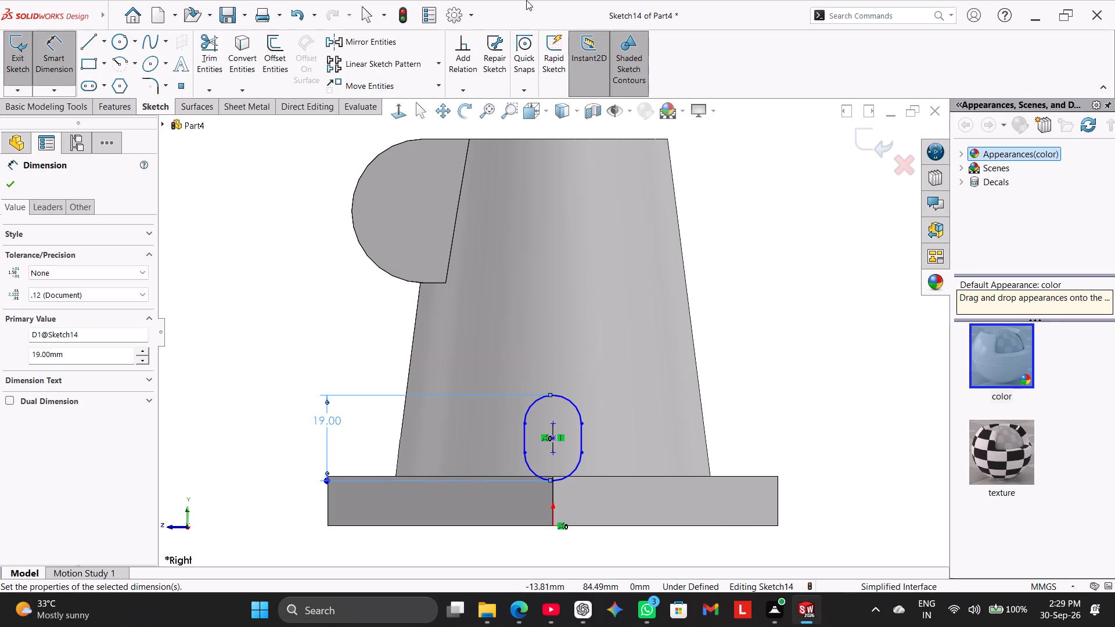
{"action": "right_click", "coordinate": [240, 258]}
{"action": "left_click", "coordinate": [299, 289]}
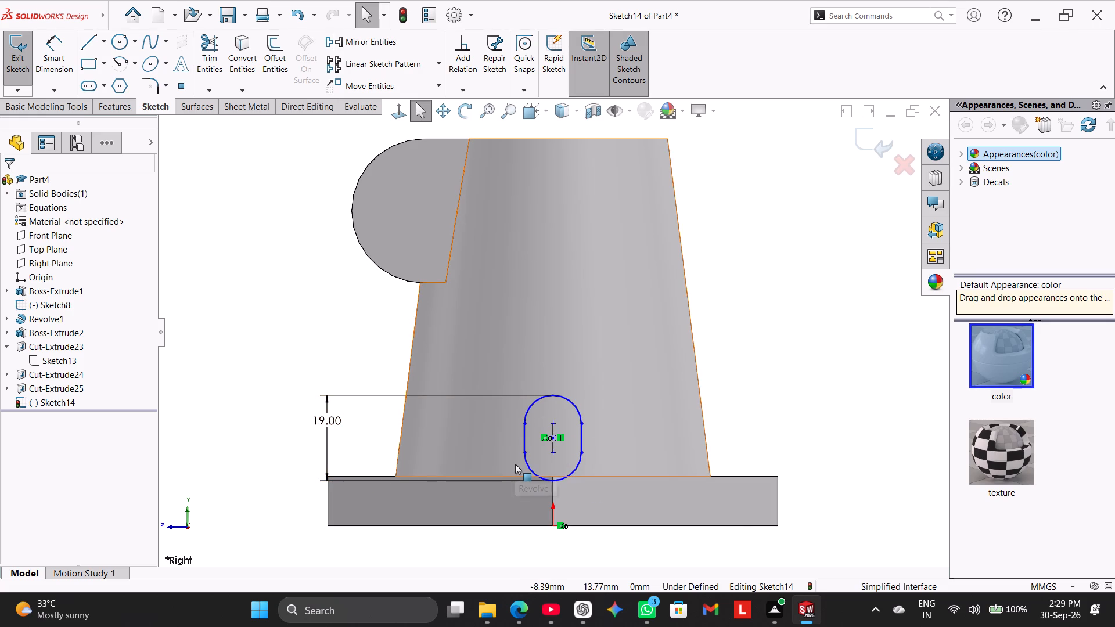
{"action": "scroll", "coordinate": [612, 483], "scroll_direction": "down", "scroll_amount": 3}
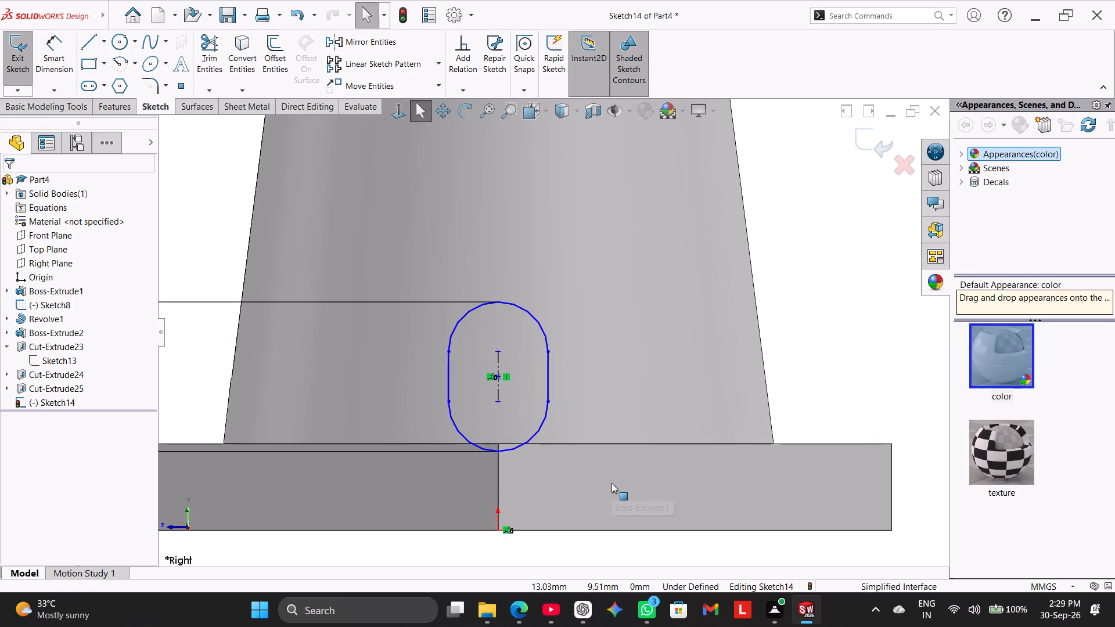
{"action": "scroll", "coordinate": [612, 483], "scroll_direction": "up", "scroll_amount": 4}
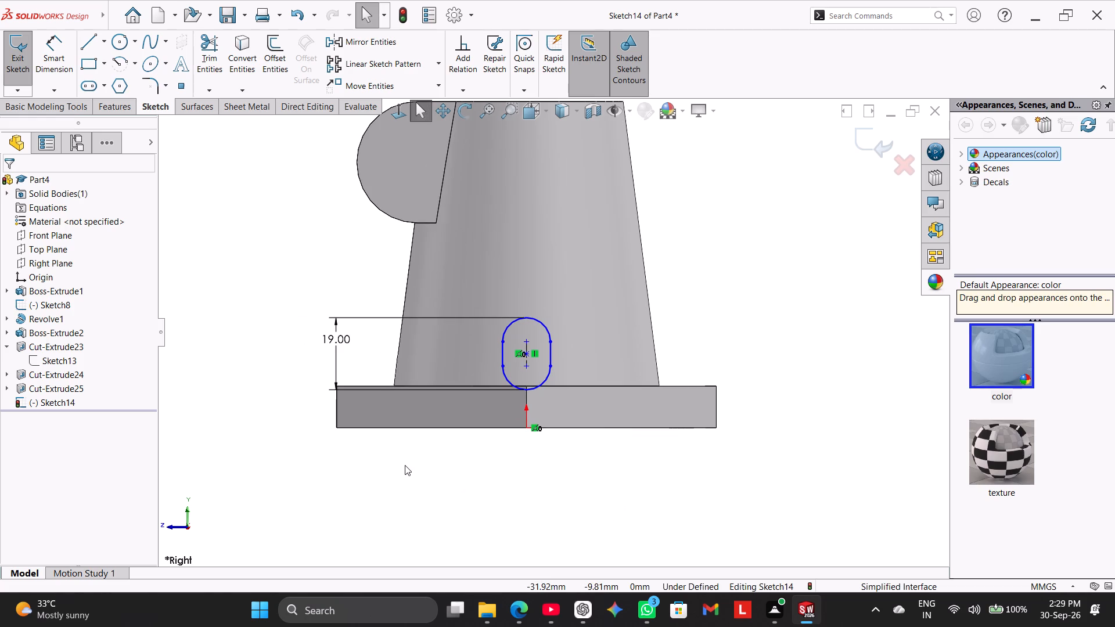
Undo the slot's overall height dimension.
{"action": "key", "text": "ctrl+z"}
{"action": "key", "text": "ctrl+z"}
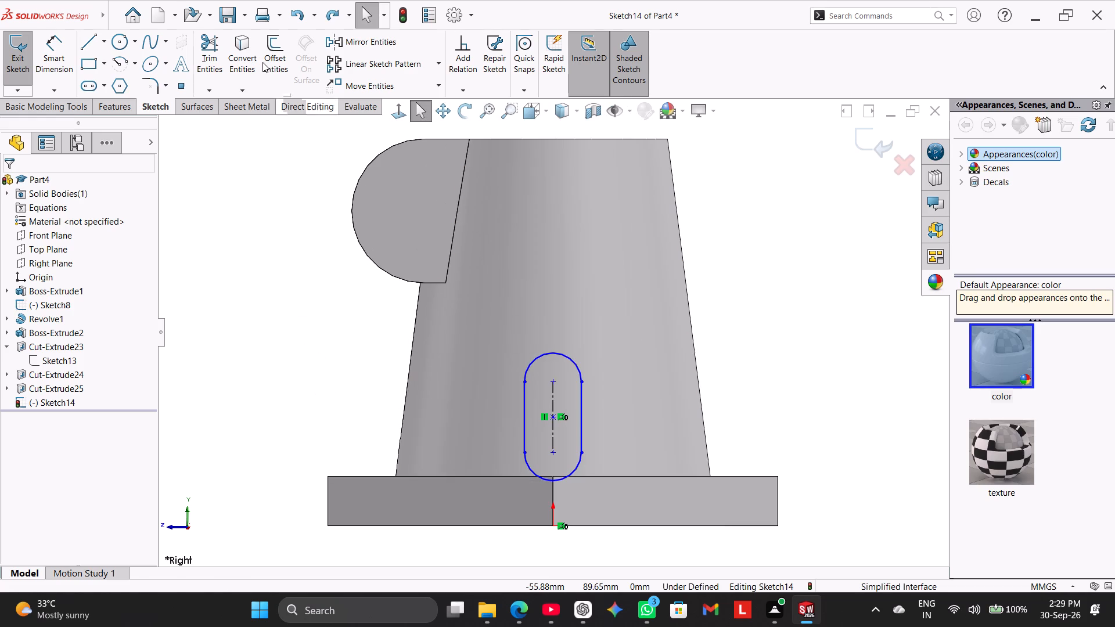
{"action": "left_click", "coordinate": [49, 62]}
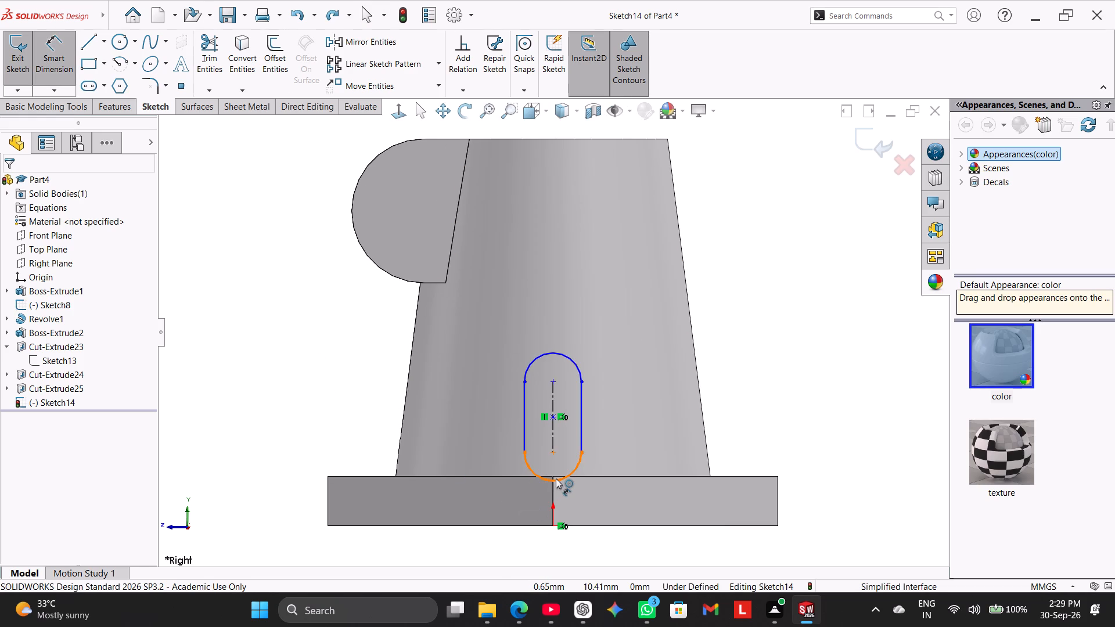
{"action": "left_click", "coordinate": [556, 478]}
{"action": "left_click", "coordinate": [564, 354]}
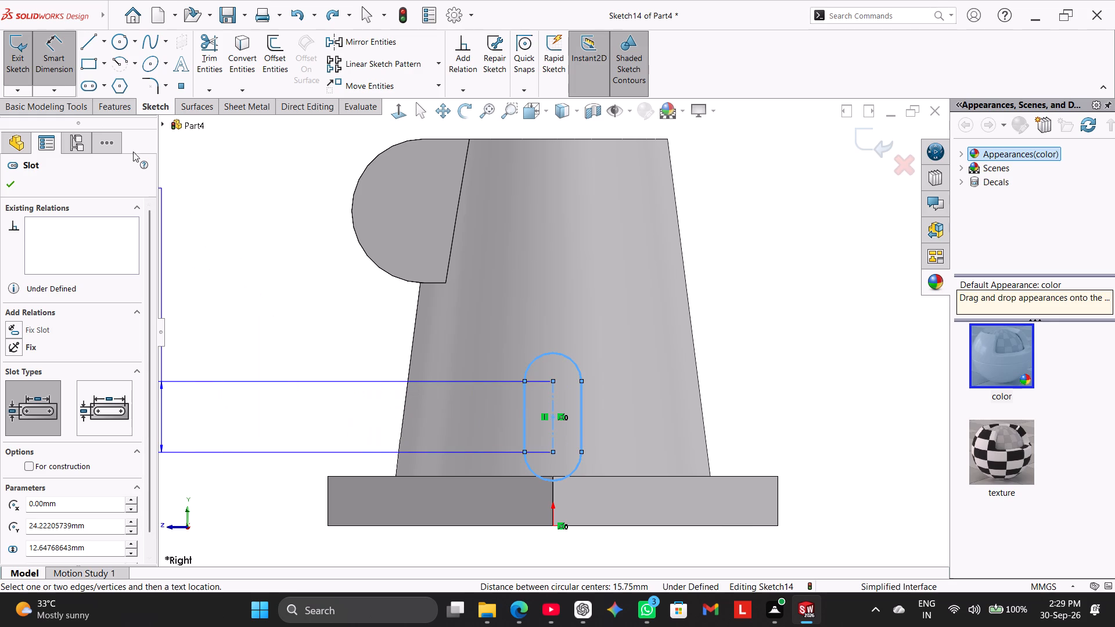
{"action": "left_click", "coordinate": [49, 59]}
Dimension the slot's overall height between the outermost points of its end arcs and set it to 19 mm.
{"action": "left_click_drag", "start_coordinate": [53, 39], "coordinate": [57, 51]}
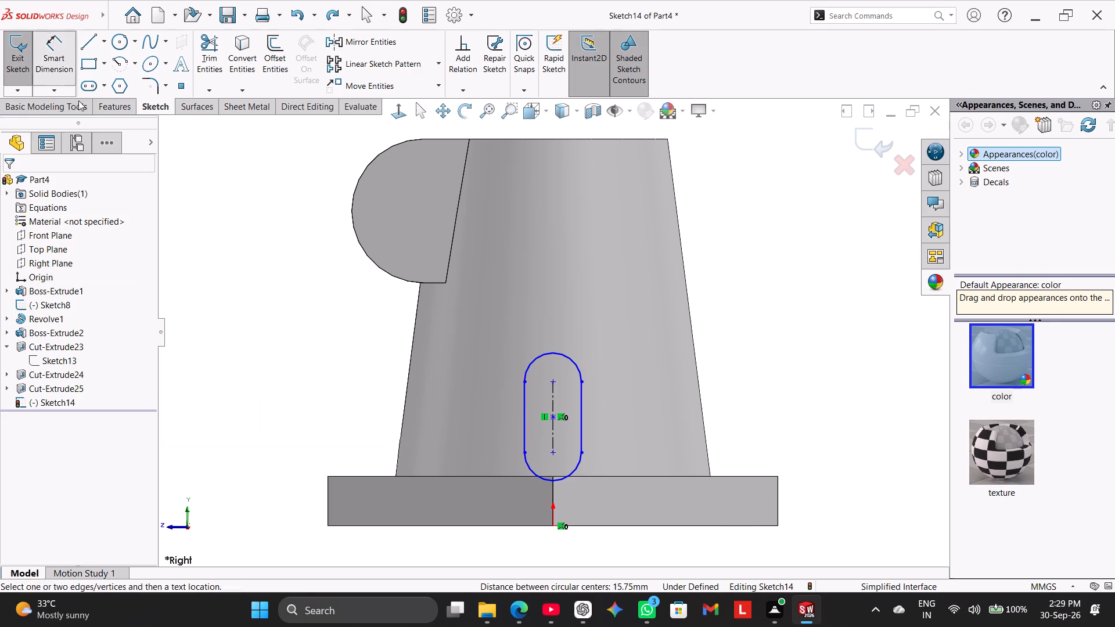
{"action": "left_click", "coordinate": [556, 482], "text": "shift"}
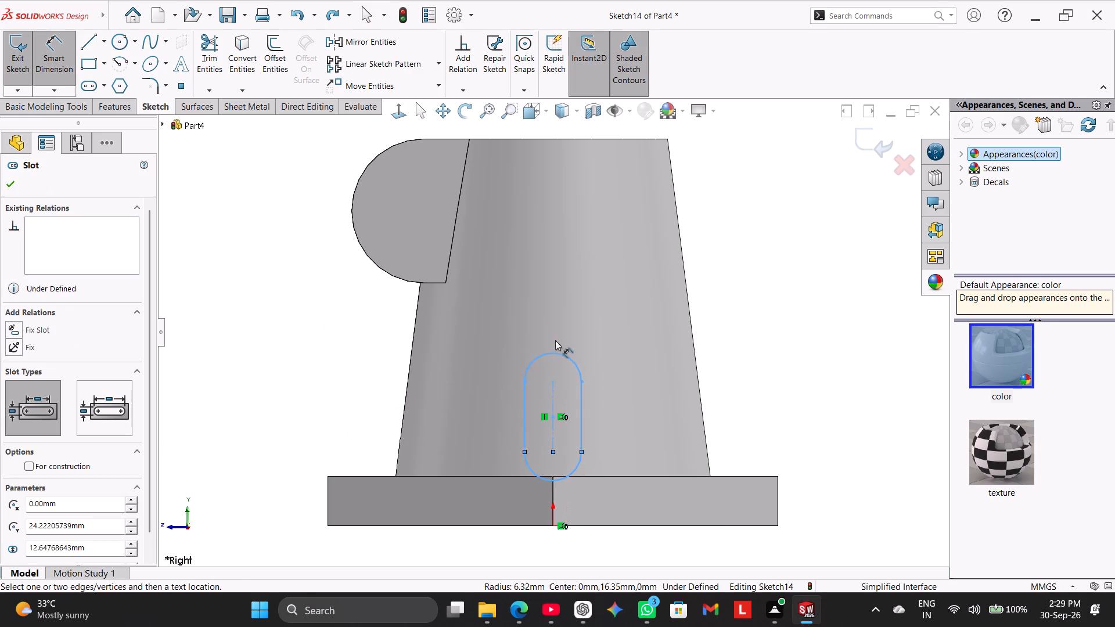
{"action": "left_click", "coordinate": [557, 353], "text": "shift"}
{"action": "left_click", "coordinate": [294, 406]}
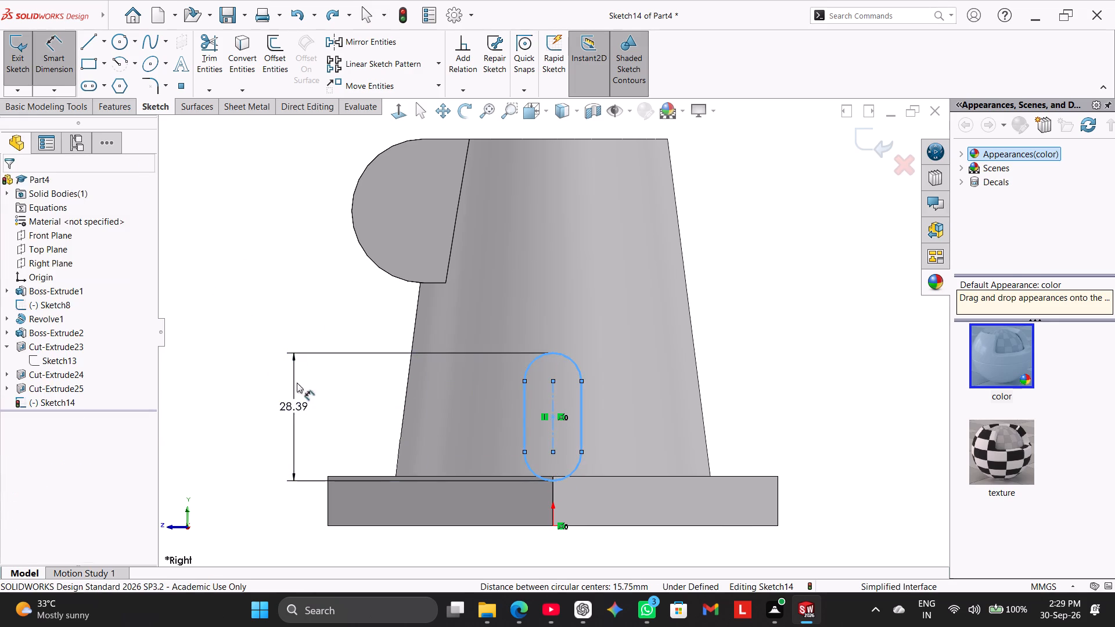
{"action": "right_click", "coordinate": [292, 279]}
{"action": "left_click", "coordinate": [242, 295]}
{"action": "left_click", "coordinate": [323, 345]}
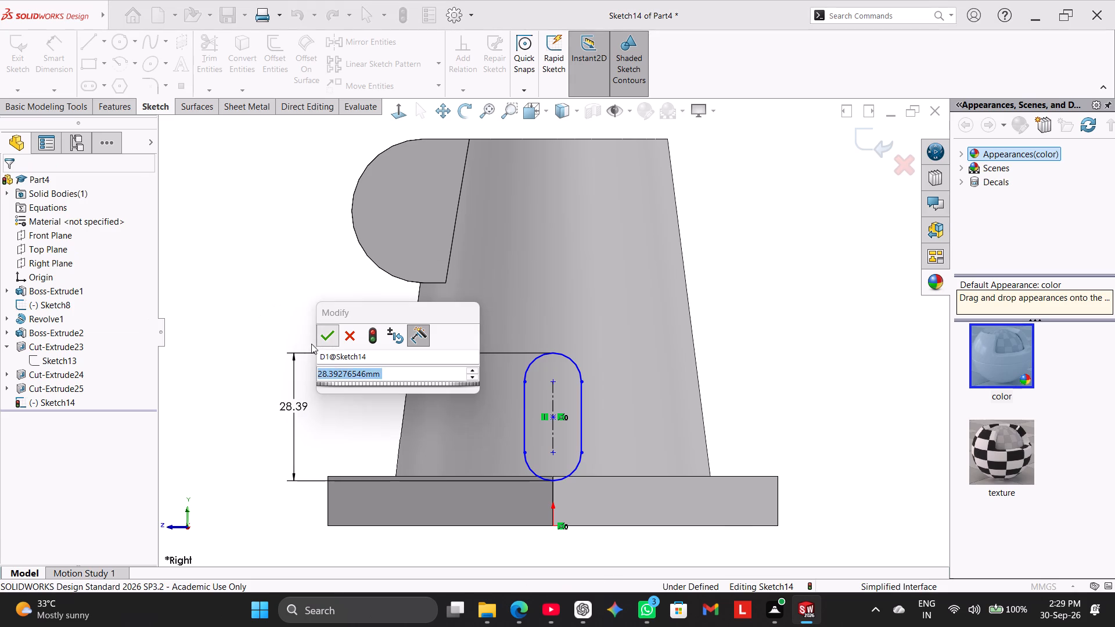
{"action": "left_click_drag", "start_coordinate": [296, 408], "coordinate": [343, 424]}
{"action": "double_click", "coordinate": [343, 421]}
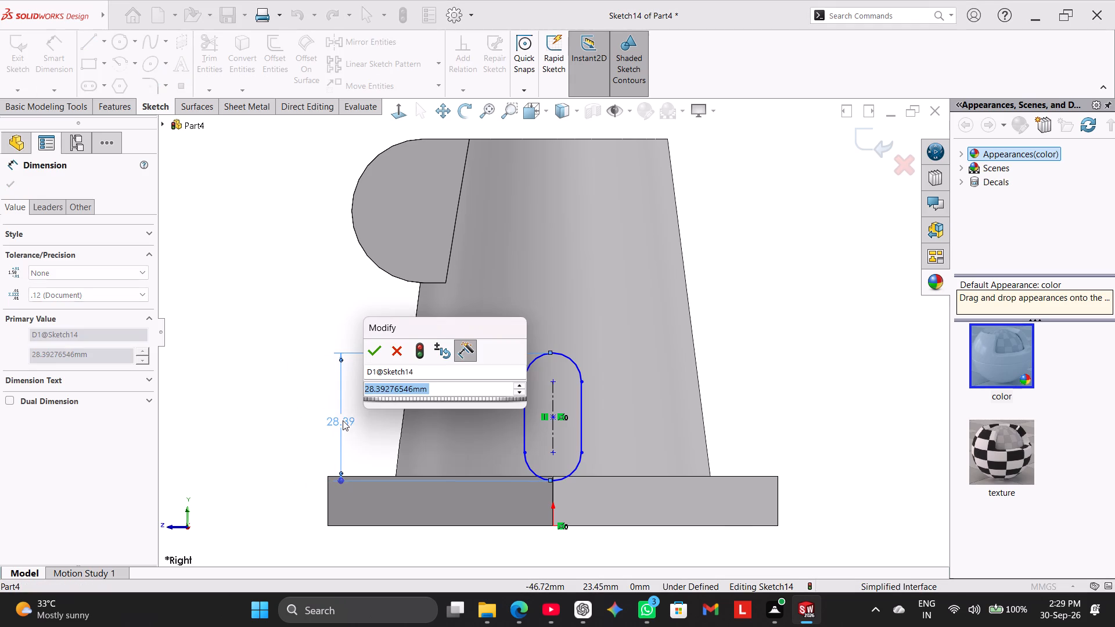
{"action": "type", "text": "19"}
{"action": "key", "text": "Return"}
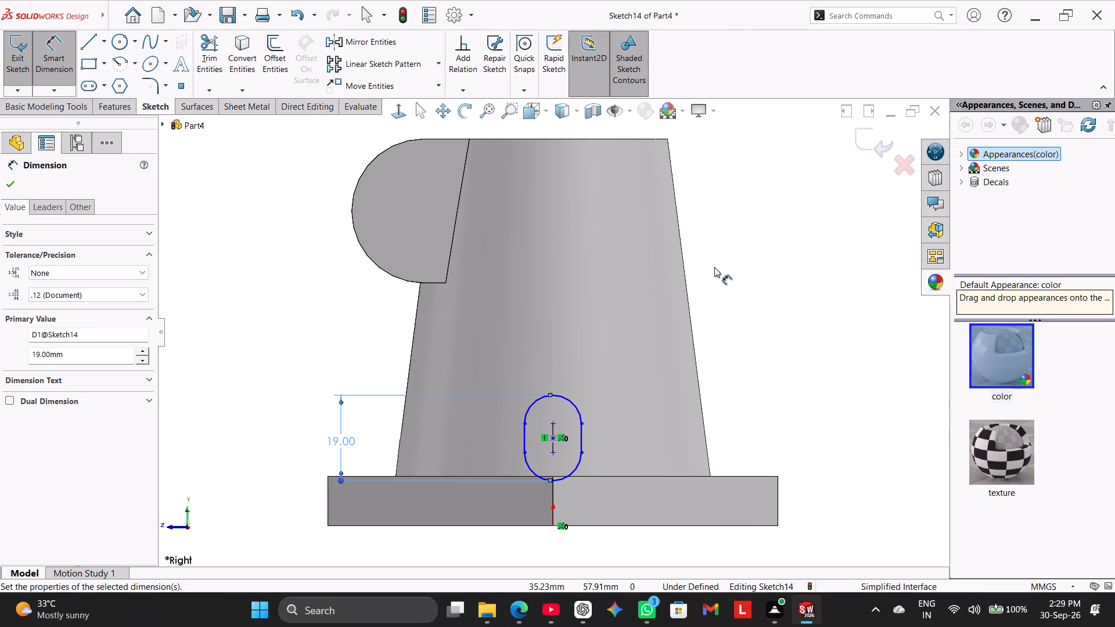
{"action": "right_click", "coordinate": [803, 268]}
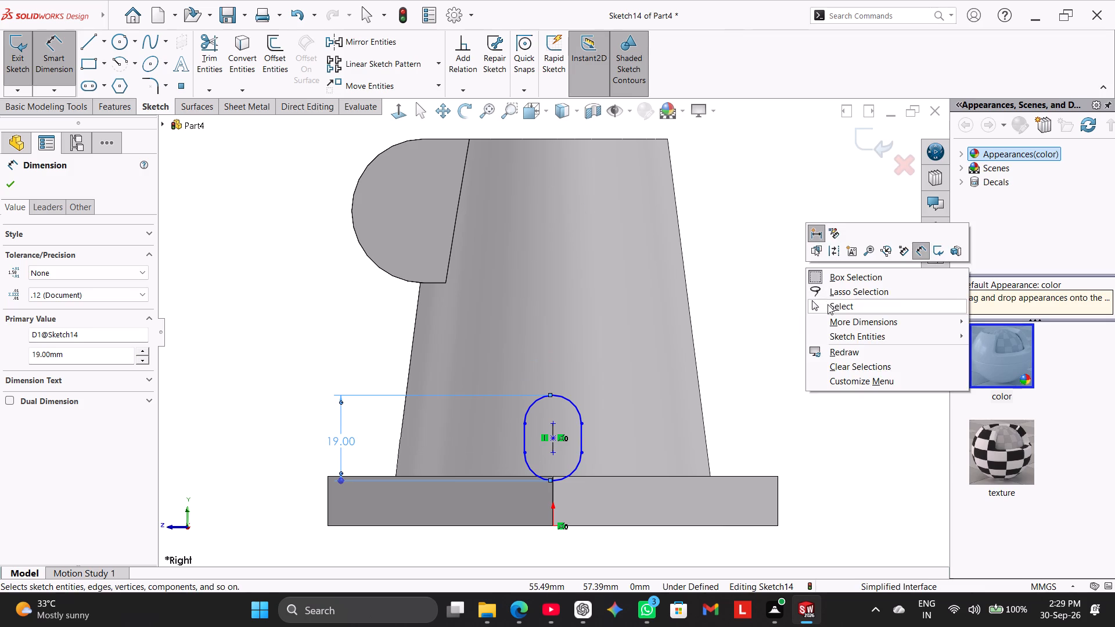
{"action": "left_click", "coordinate": [828, 304]}
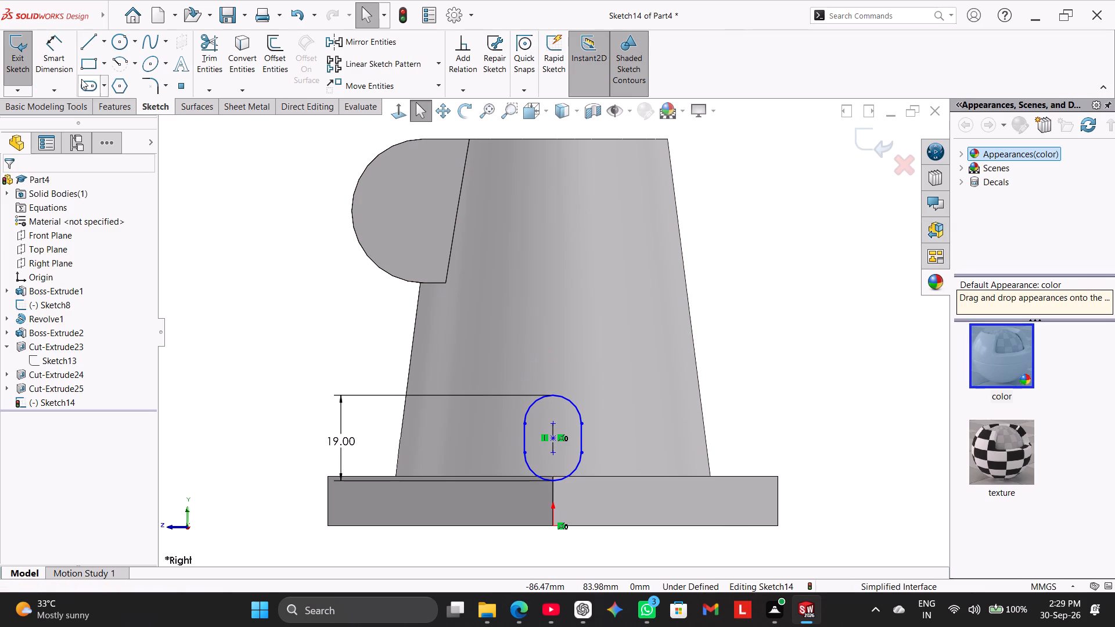
Dimension the slot's width between its two straight sides as 14 mm.
{"action": "left_click_drag", "start_coordinate": [59, 48], "coordinate": [64, 58]}
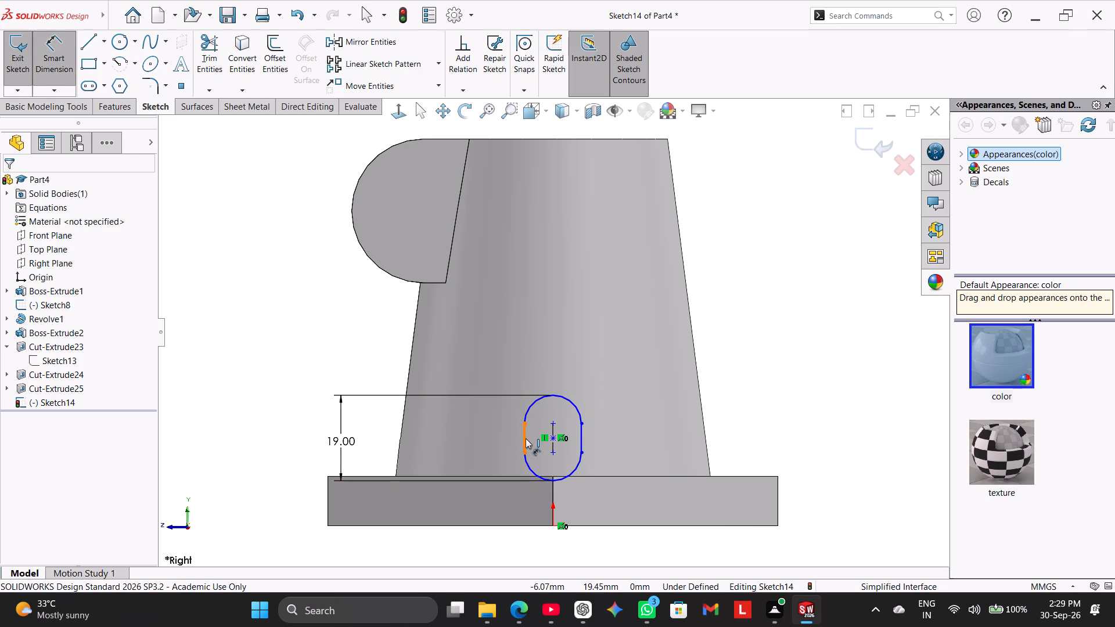
{"action": "left_click", "coordinate": [526, 438]}
{"action": "left_click", "coordinate": [579, 442]}
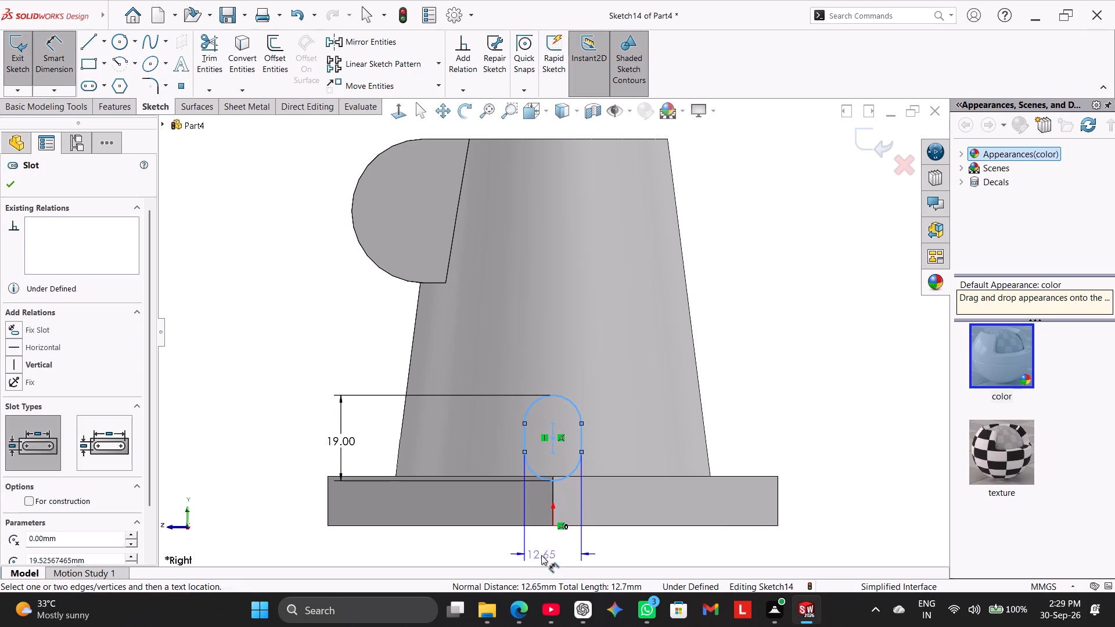
{"action": "left_click", "coordinate": [556, 554]}
{"action": "type", "text": "14"}
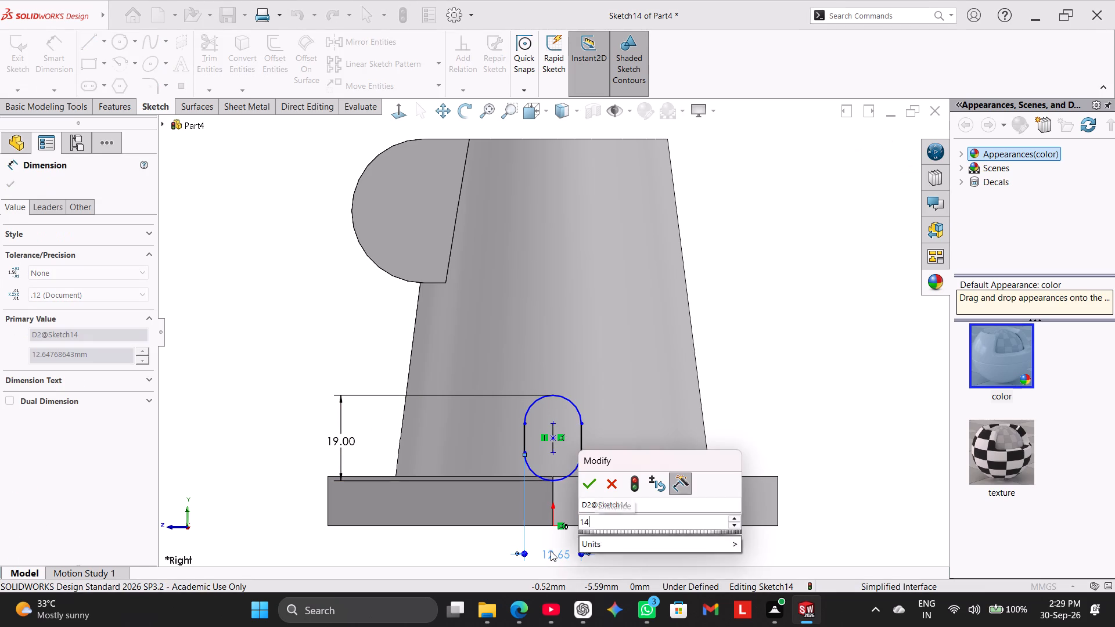
{"action": "key", "text": "Return"}
{"action": "right_click", "coordinate": [823, 275]}
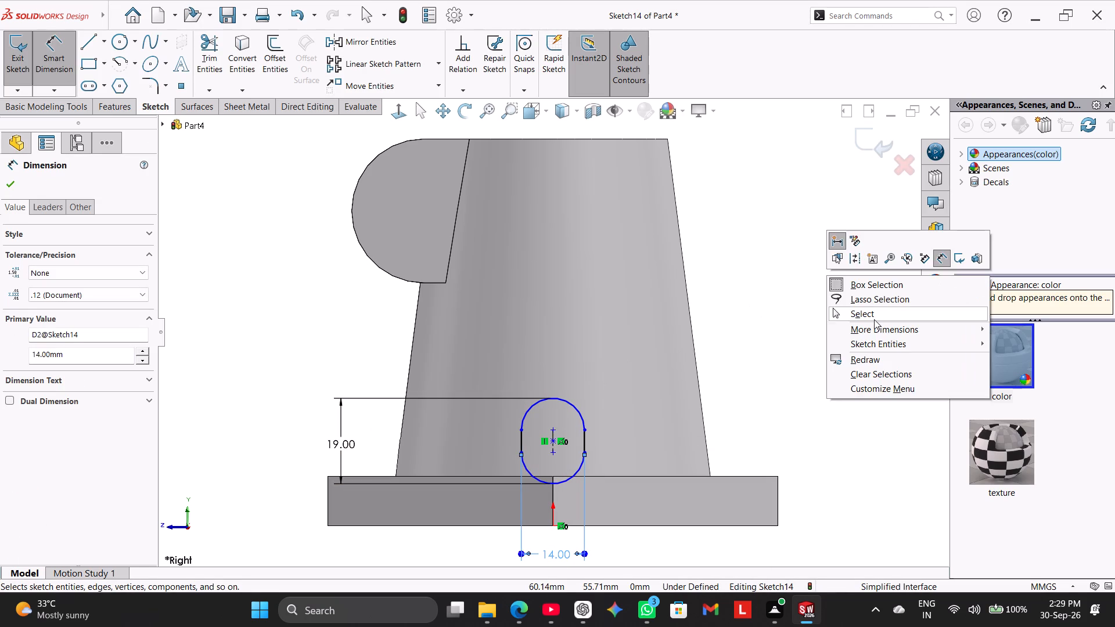
{"action": "left_click", "coordinate": [874, 319]}
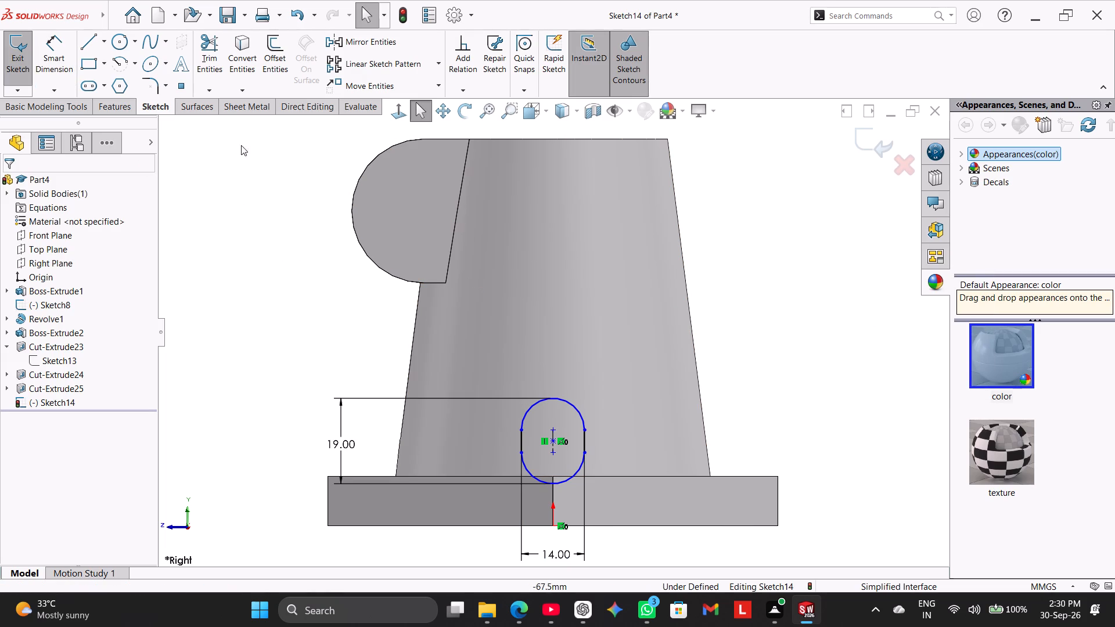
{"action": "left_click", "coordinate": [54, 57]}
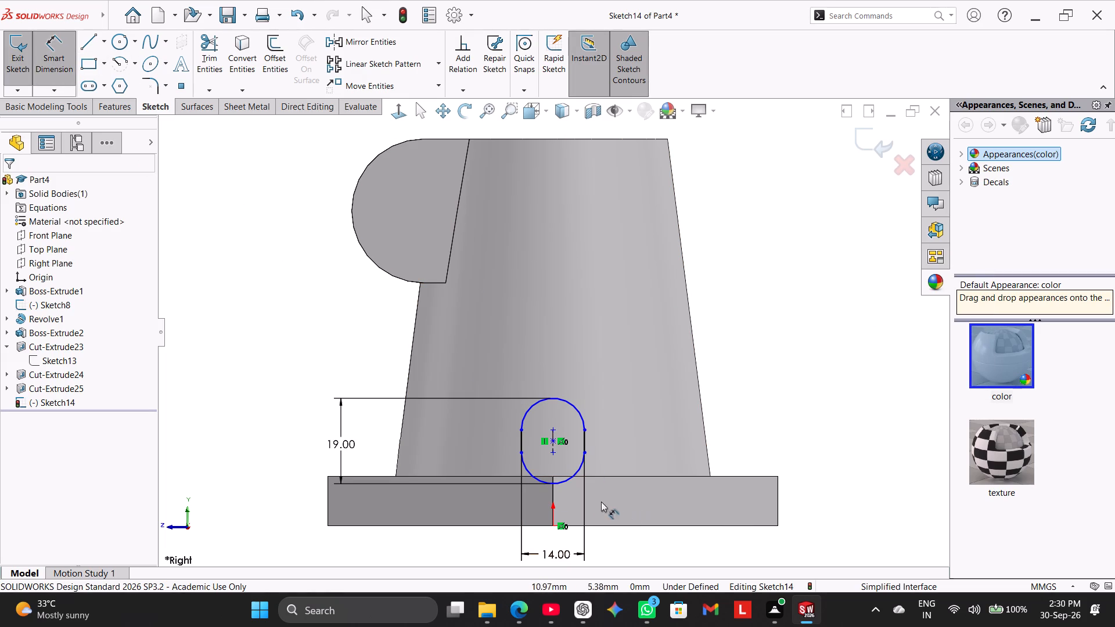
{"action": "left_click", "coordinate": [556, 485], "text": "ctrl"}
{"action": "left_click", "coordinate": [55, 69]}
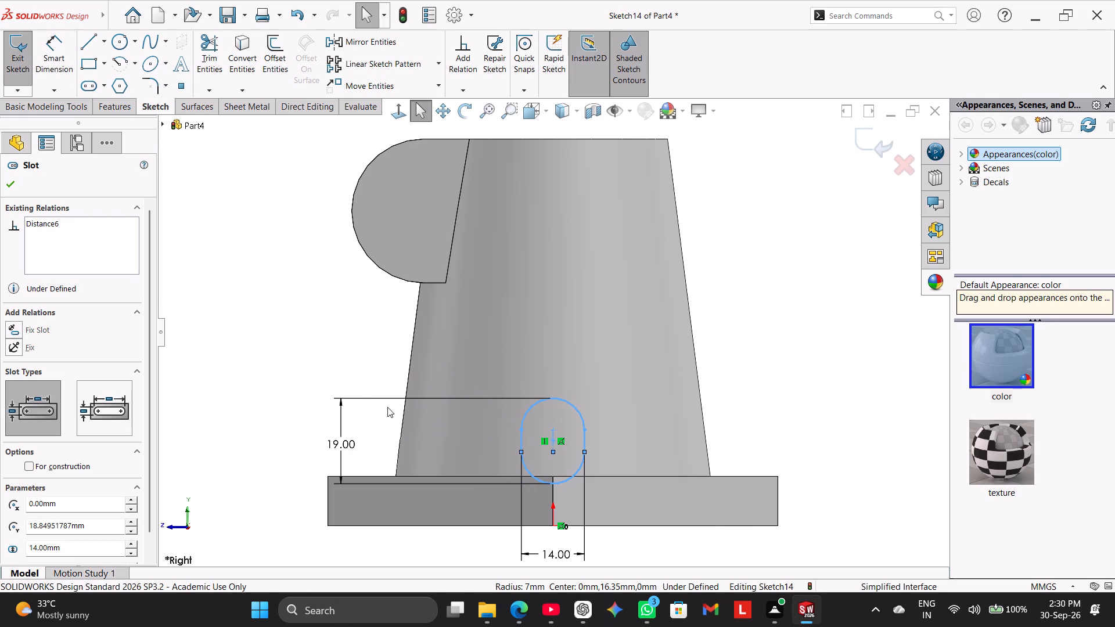
Dimension the distance from the base plate's bottom edge to the slot's lower arc as 17 mm.
{"action": "scroll", "coordinate": [640, 485], "scroll_direction": "down", "scroll_amount": 1}
{"action": "left_click", "coordinate": [785, 395]}
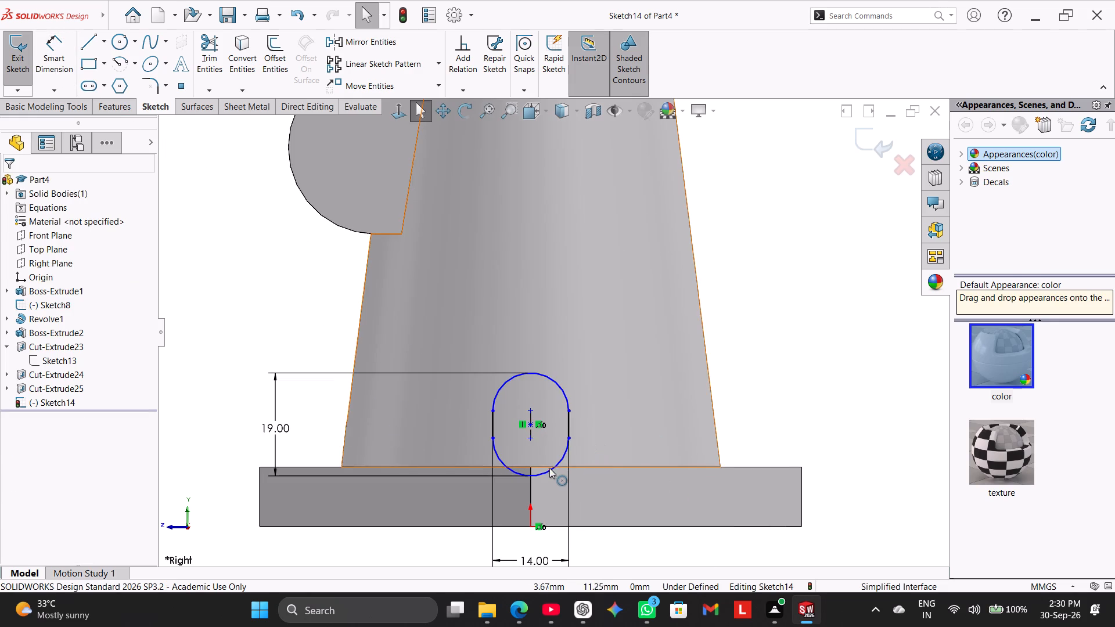
{"action": "left_click", "coordinate": [547, 471], "text": "shift"}
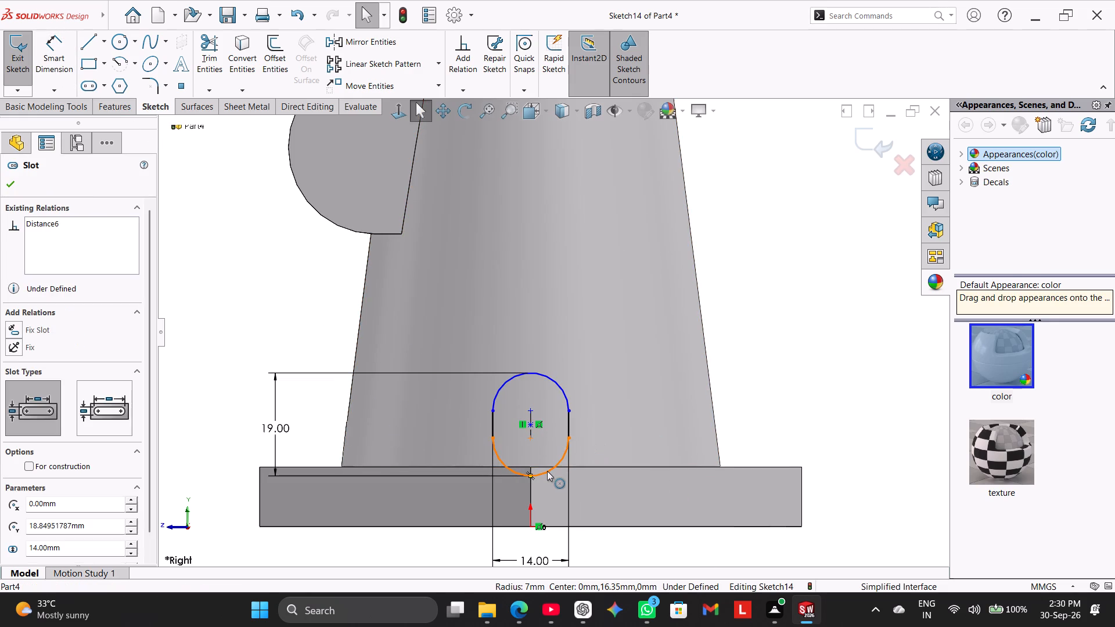
{"action": "left_click_drag", "start_coordinate": [63, 59], "coordinate": [66, 64], "text": "shift"}
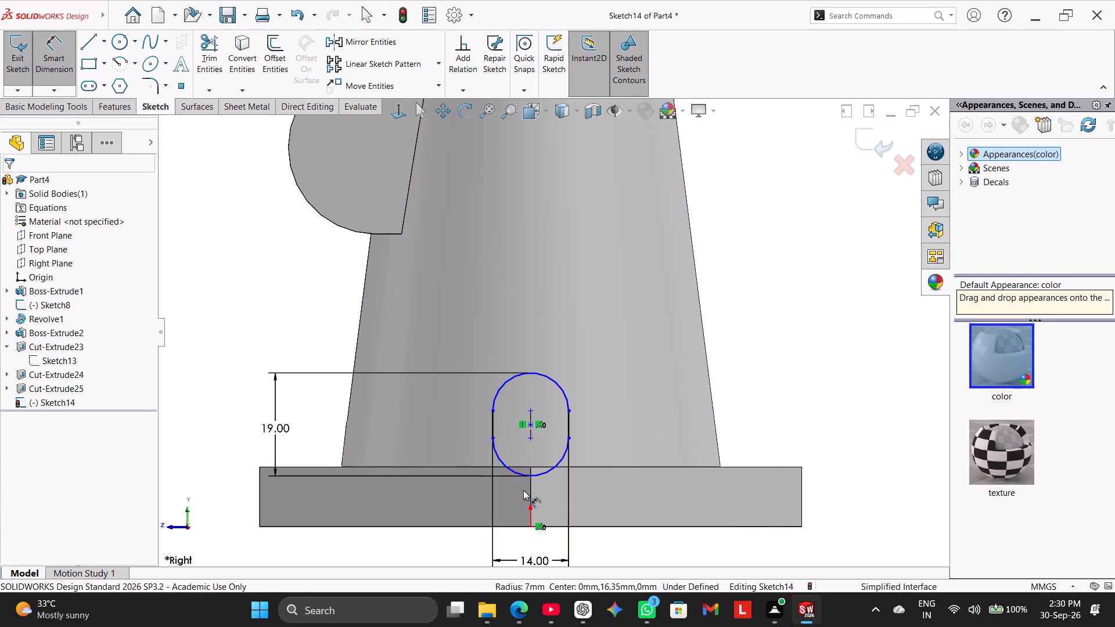
{"action": "left_click", "coordinate": [544, 474], "text": "shift"}
{"action": "left_click", "coordinate": [446, 528], "text": "shift"}
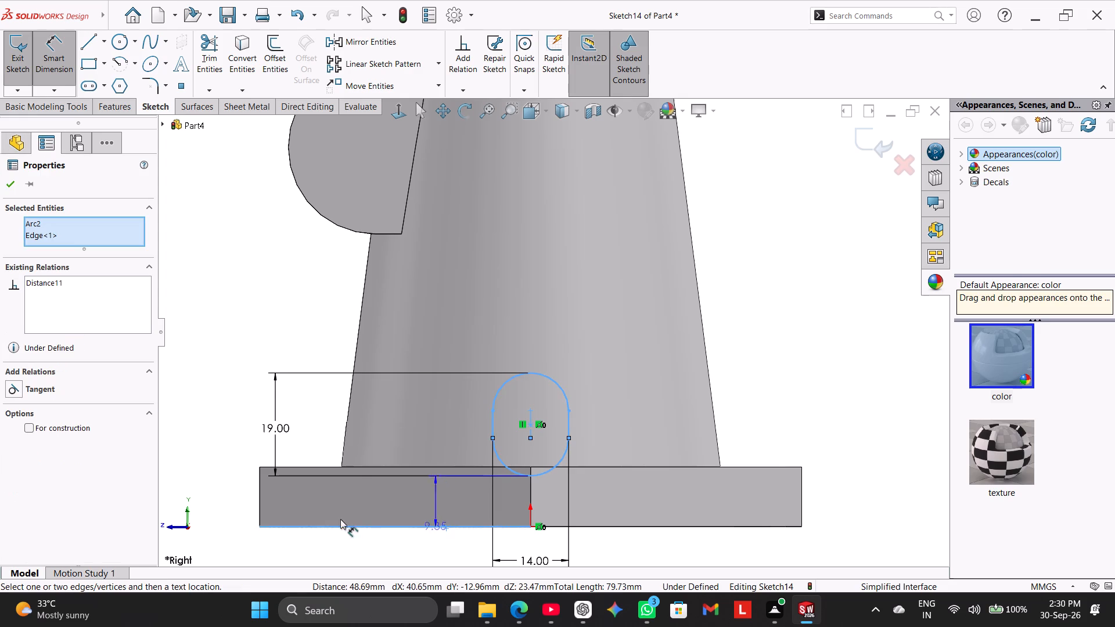
{"action": "left_click", "coordinate": [224, 491]}
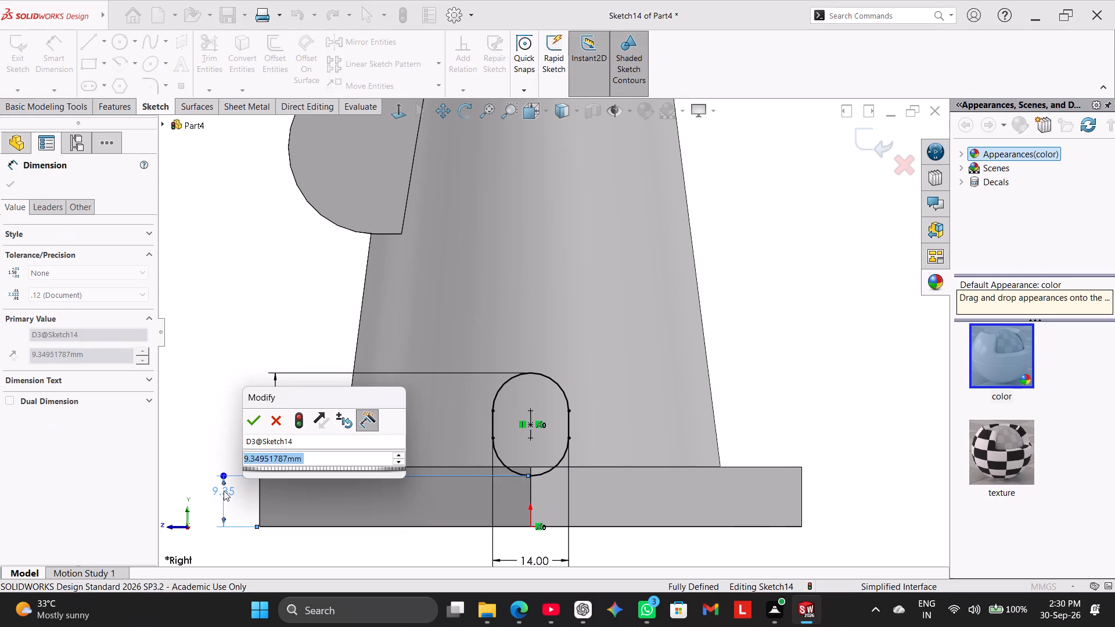
{"action": "type", "text": "17"}
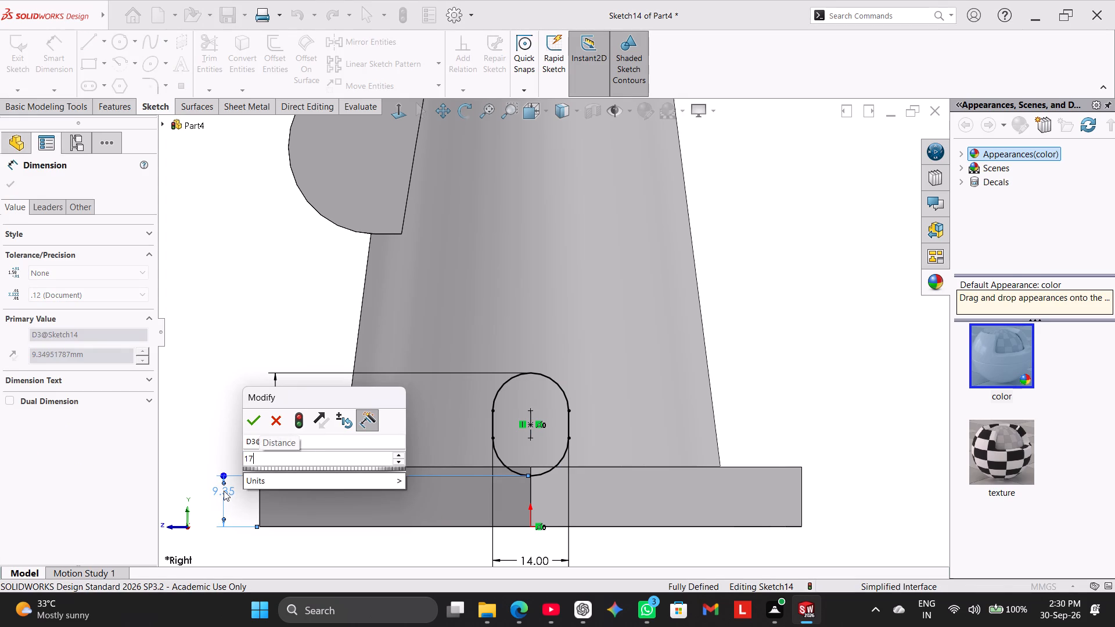
{"action": "key", "text": "Return"}
{"action": "right_click", "coordinate": [801, 221]}
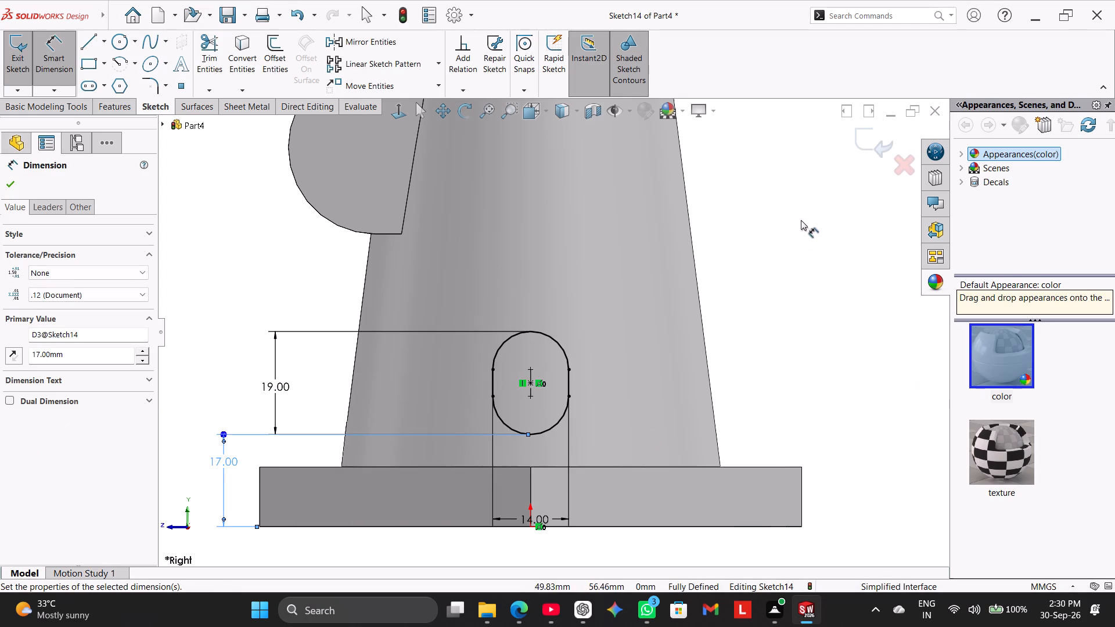
{"action": "left_click", "coordinate": [846, 261]}
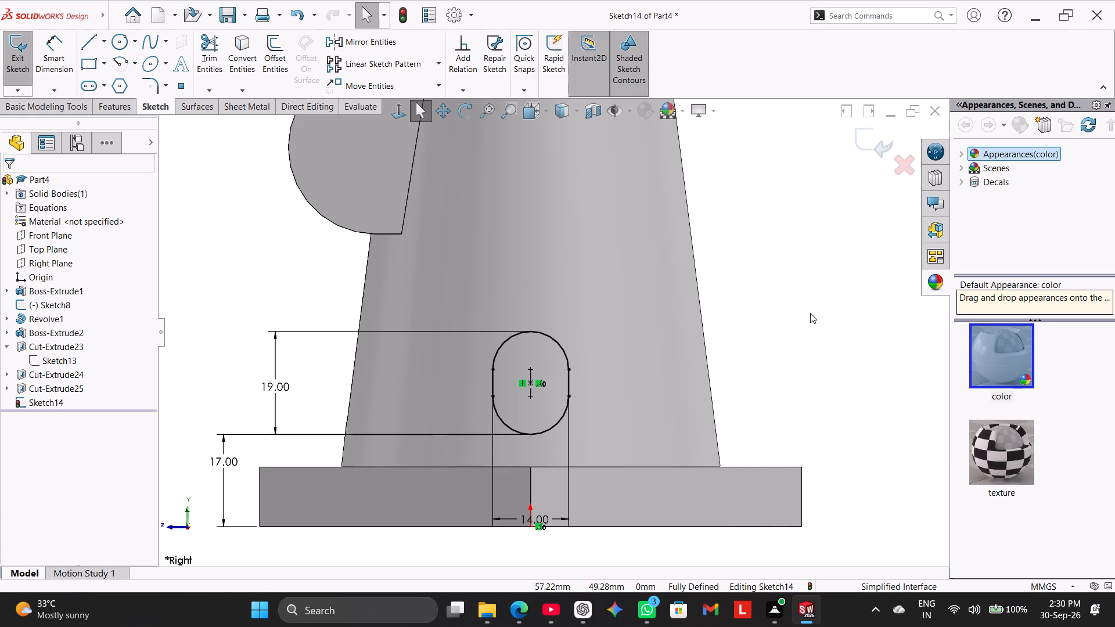
Exit the slot sketch on the Right Plane.
{"action": "scroll", "coordinate": [762, 357], "scroll_direction": "up", "scroll_amount": 4}
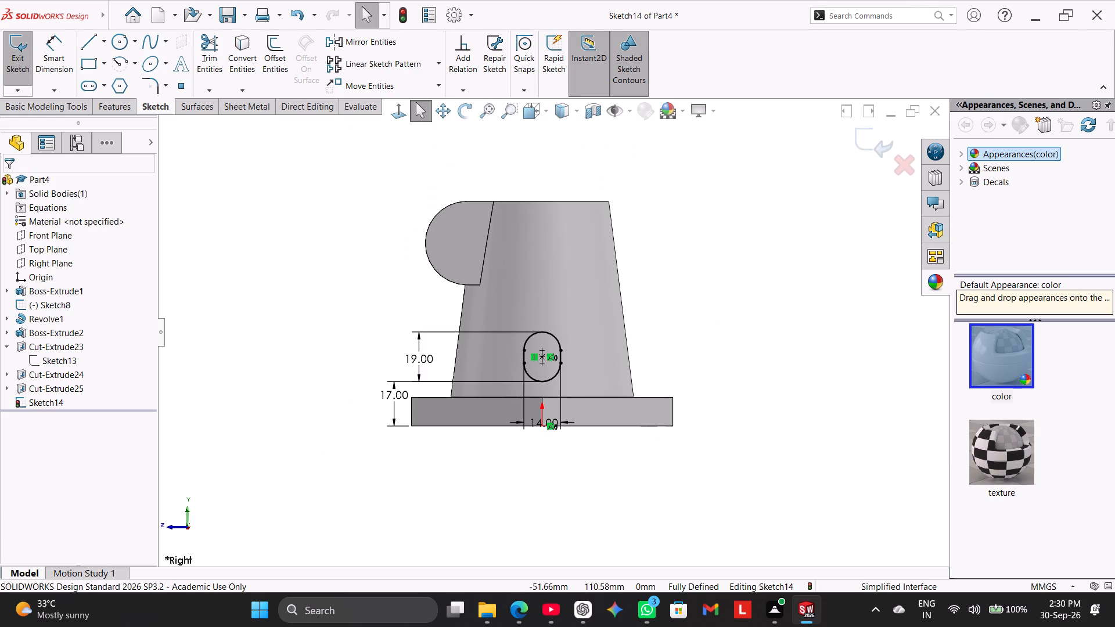
{"action": "left_click", "coordinate": [17, 64]}
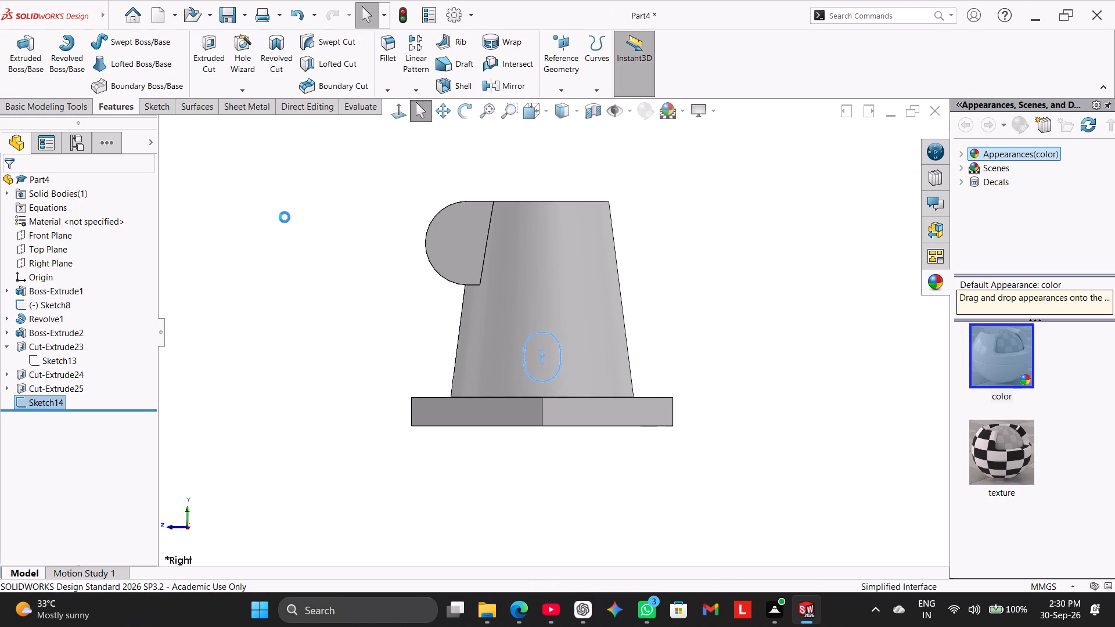
Cut the vertical slot sketch through the tapered body in both directions using Extruded Cut with Through All - Both.
{"action": "middle_click_drag", "start_coordinate": [307, 237], "coordinate": [366, 324]}
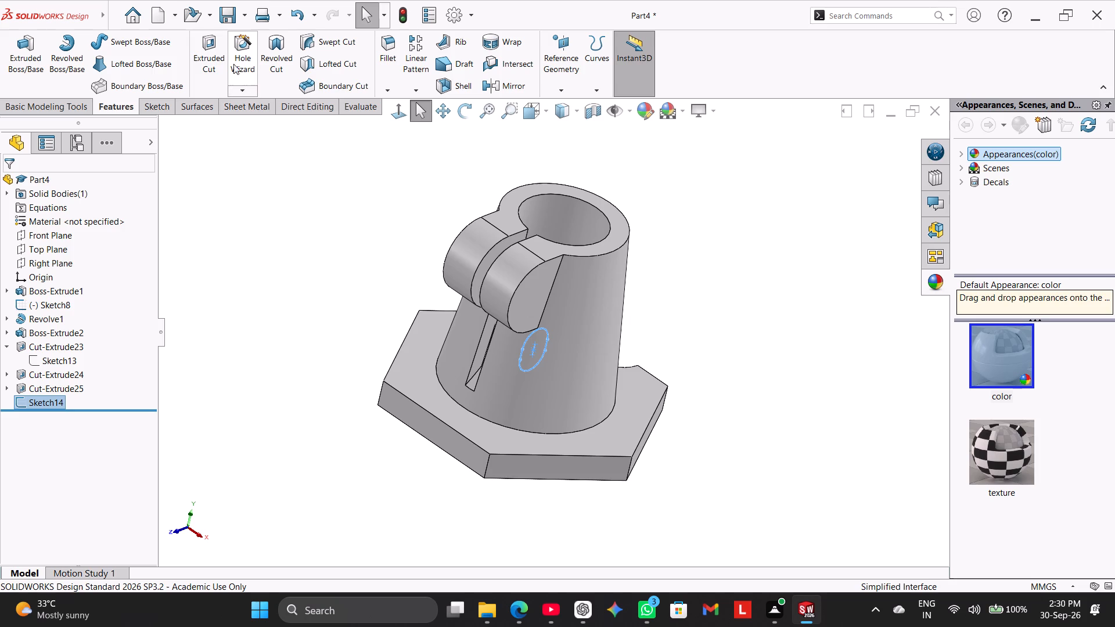
{"action": "left_click", "coordinate": [216, 57]}
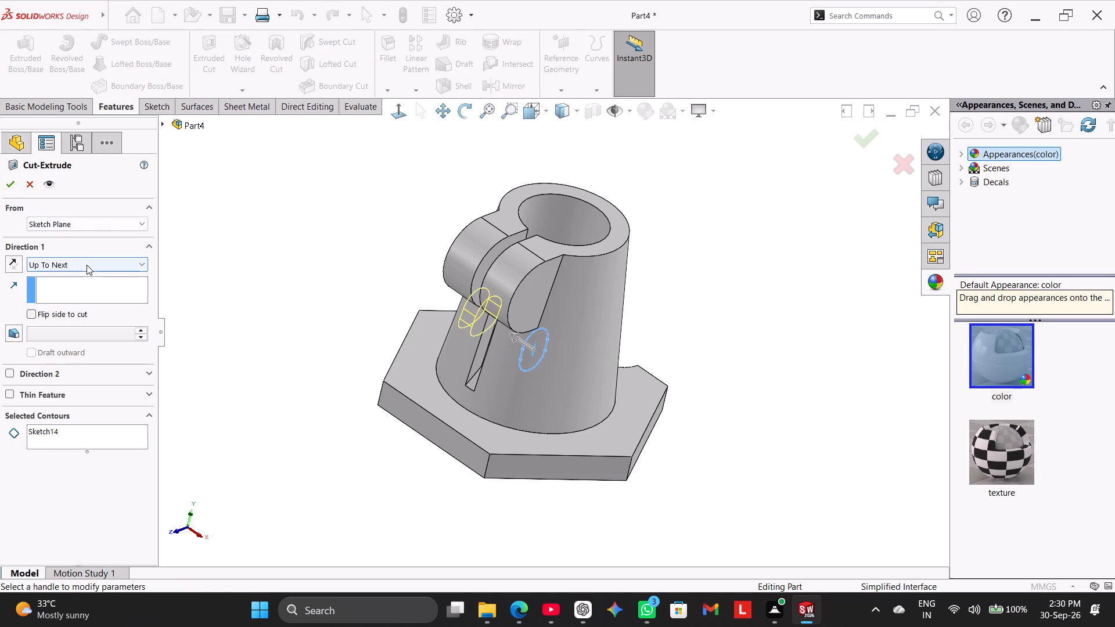
{"action": "left_click", "coordinate": [87, 265]}
{"action": "left_click", "coordinate": [88, 355]}
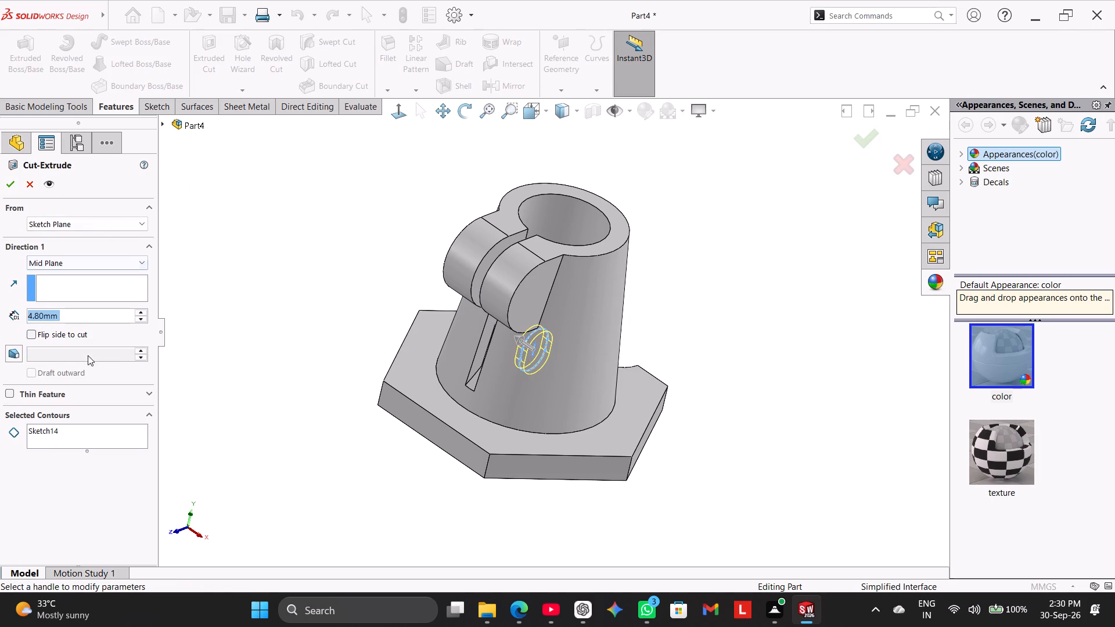
{"action": "left_click", "coordinate": [88, 257]}
{"action": "left_click", "coordinate": [91, 296]}
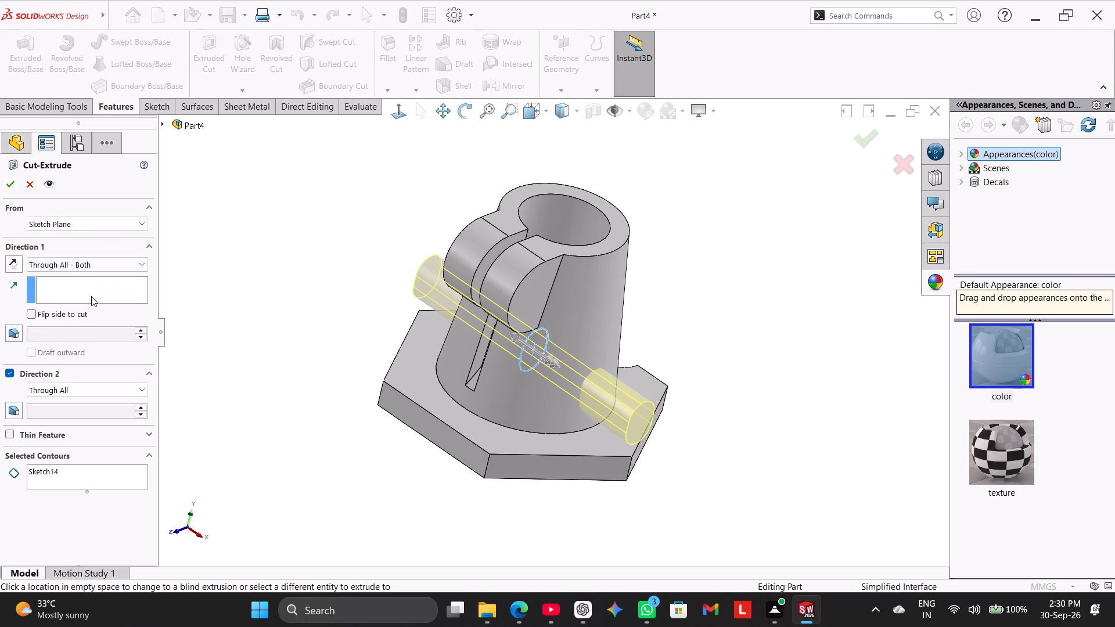
{"action": "left_click", "coordinate": [6, 183]}
{"action": "left_click", "coordinate": [181, 315]}
{"action": "right_click_drag", "start_coordinate": [205, 355], "coordinate": [480, 147]}
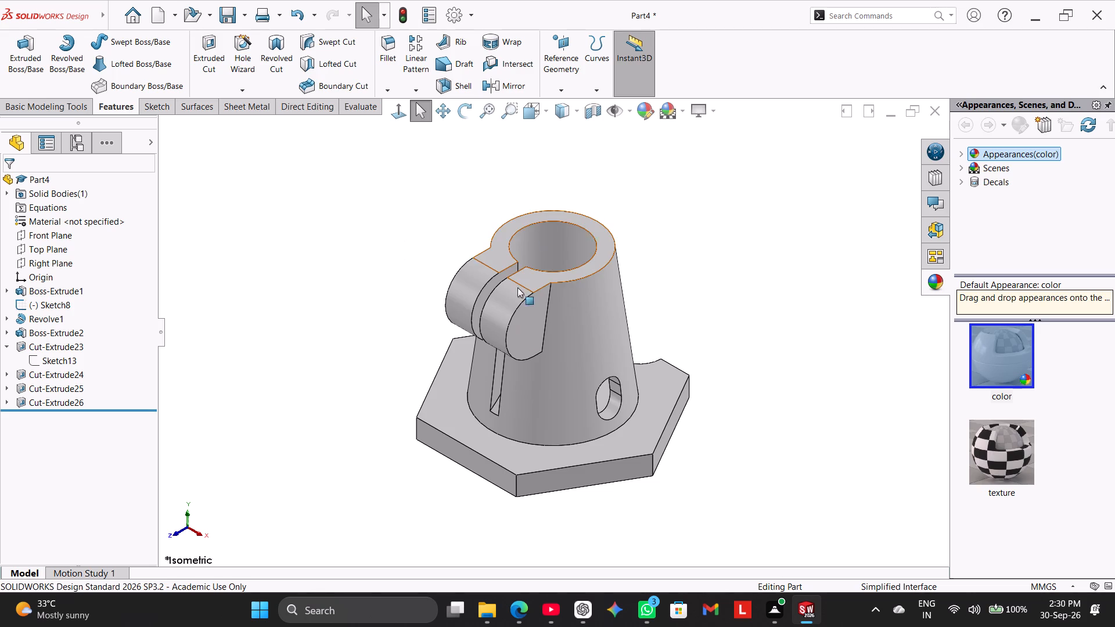
Start a straight tap hole with the Hole Wizard and set its standard to ISO.
{"action": "middle_click_drag", "start_coordinate": [394, 257], "coordinate": [352, 242]}
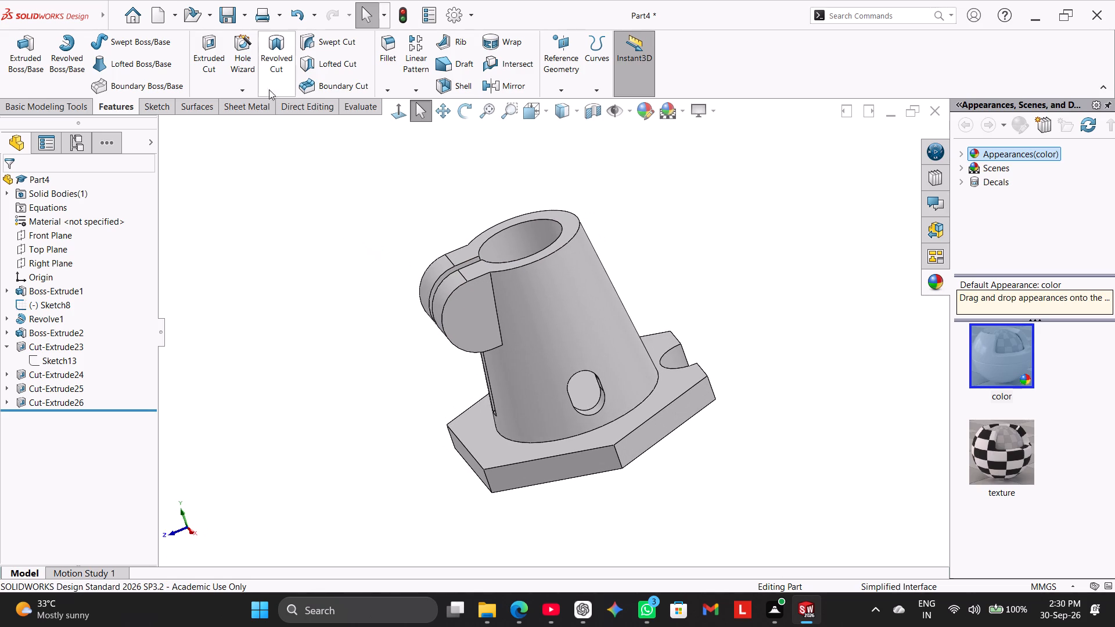
{"action": "left_click", "coordinate": [246, 66]}
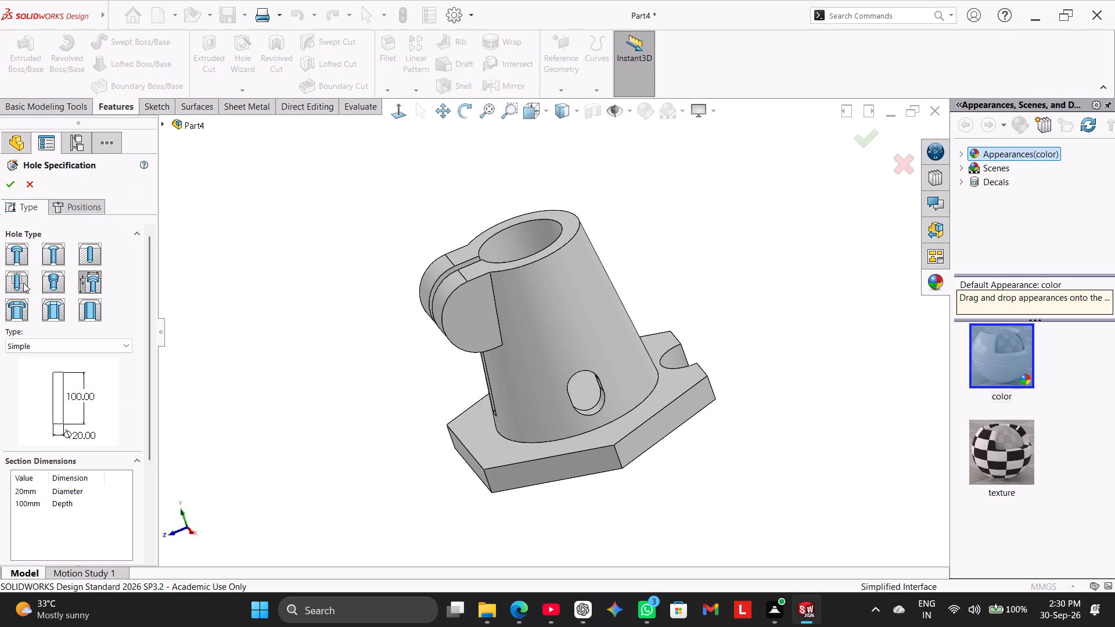
{"action": "left_click", "coordinate": [17, 280]}
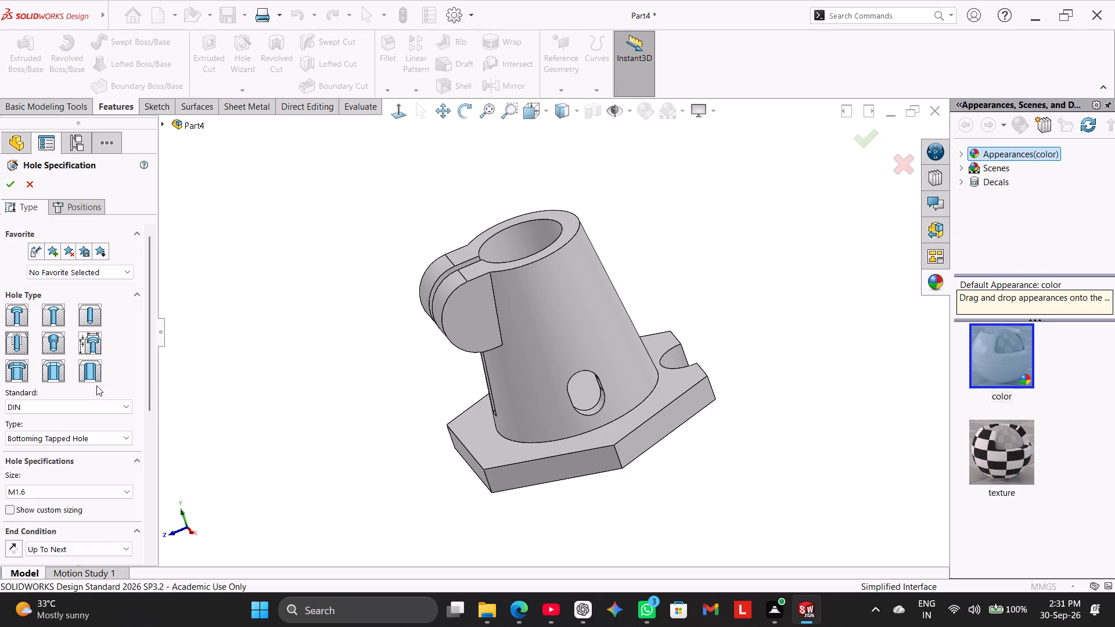
{"action": "left_click", "coordinate": [102, 406]}
{"action": "left_click", "coordinate": [71, 449]}
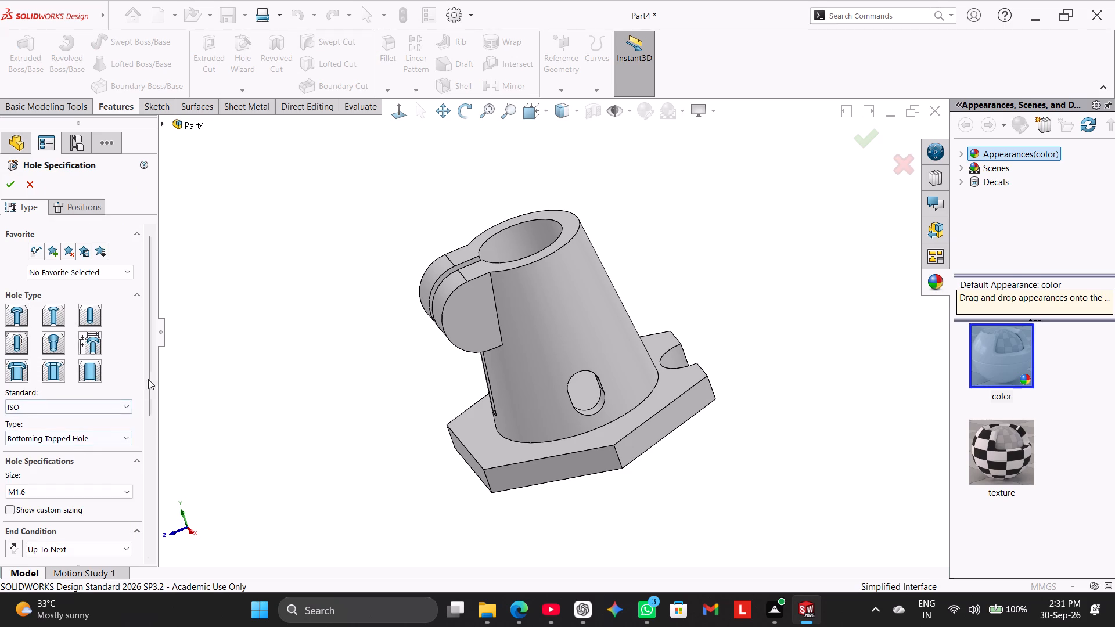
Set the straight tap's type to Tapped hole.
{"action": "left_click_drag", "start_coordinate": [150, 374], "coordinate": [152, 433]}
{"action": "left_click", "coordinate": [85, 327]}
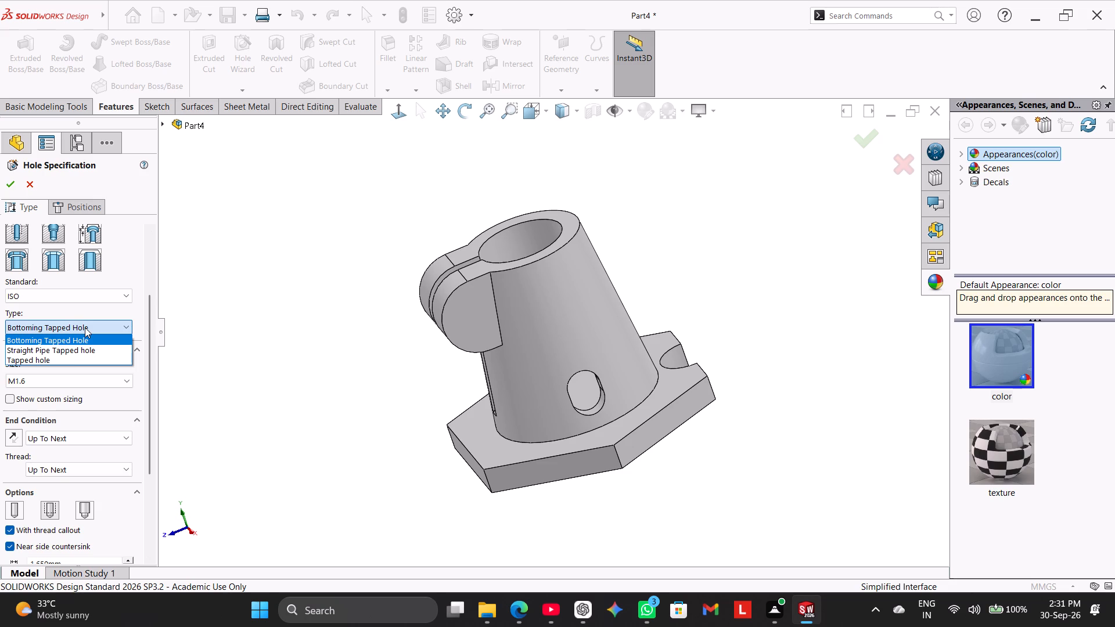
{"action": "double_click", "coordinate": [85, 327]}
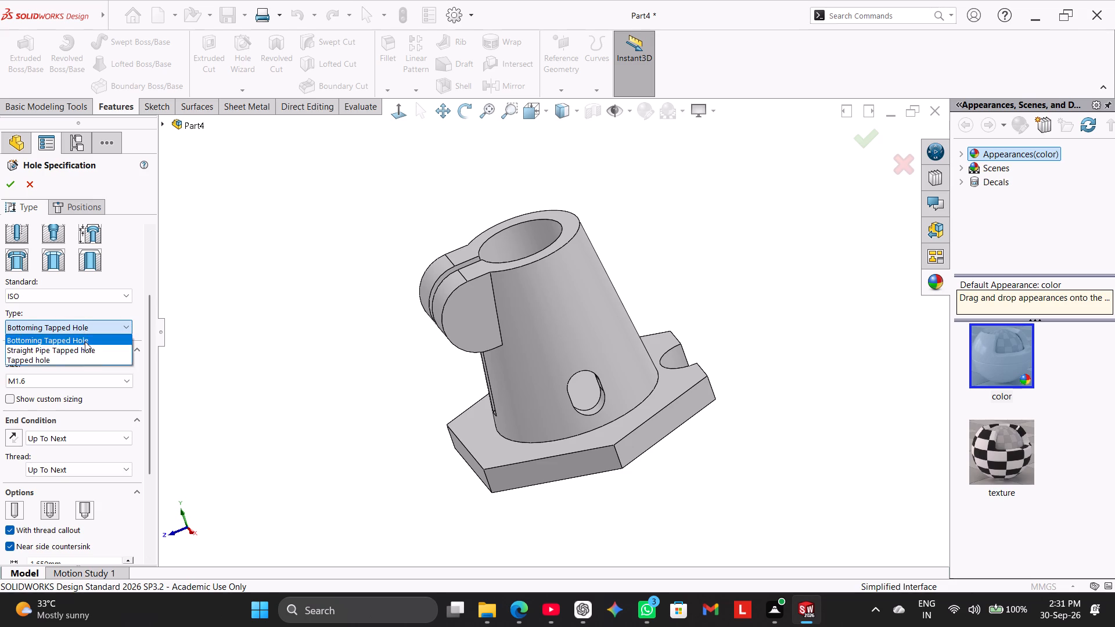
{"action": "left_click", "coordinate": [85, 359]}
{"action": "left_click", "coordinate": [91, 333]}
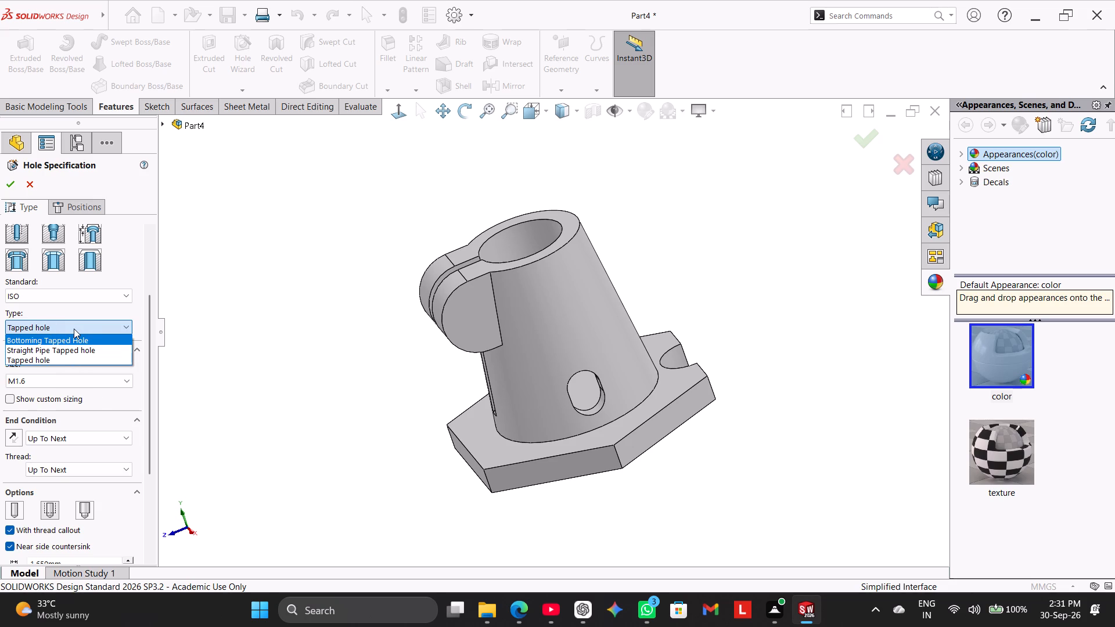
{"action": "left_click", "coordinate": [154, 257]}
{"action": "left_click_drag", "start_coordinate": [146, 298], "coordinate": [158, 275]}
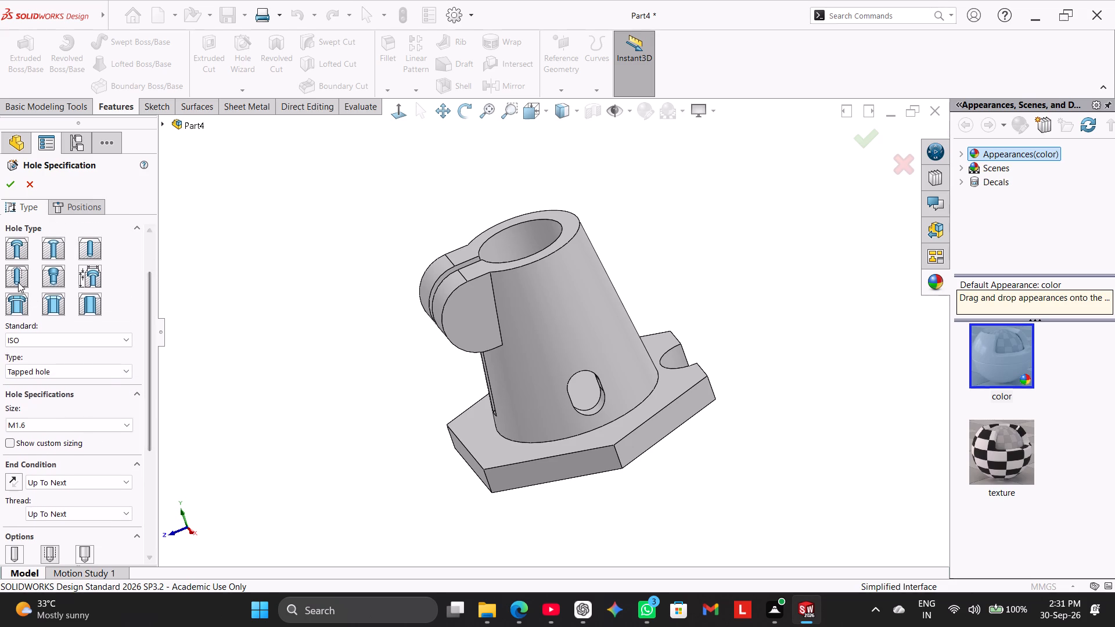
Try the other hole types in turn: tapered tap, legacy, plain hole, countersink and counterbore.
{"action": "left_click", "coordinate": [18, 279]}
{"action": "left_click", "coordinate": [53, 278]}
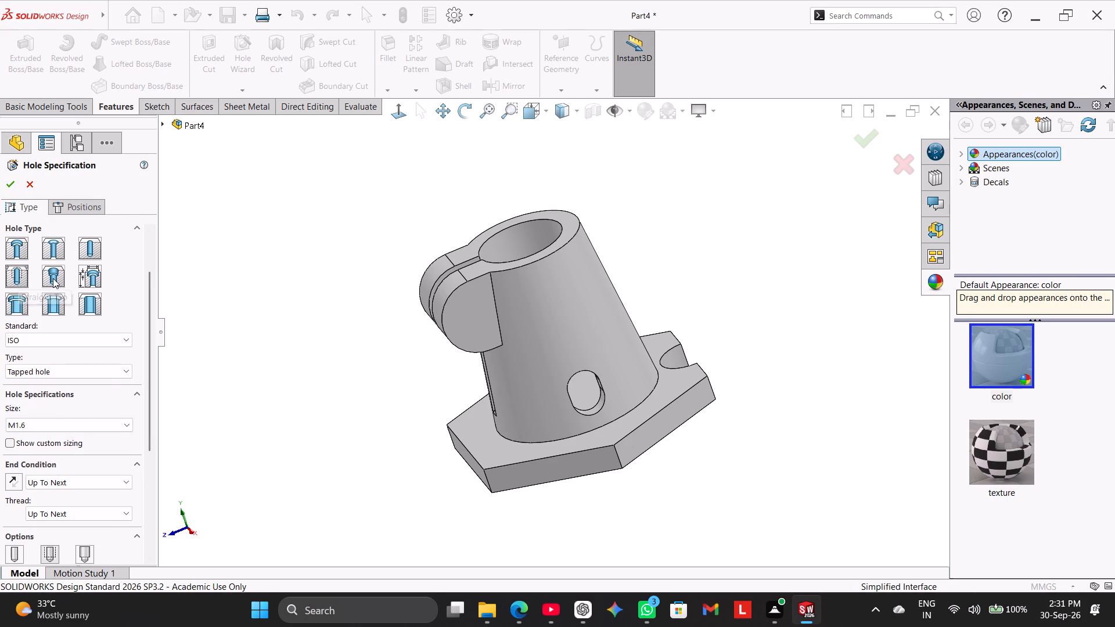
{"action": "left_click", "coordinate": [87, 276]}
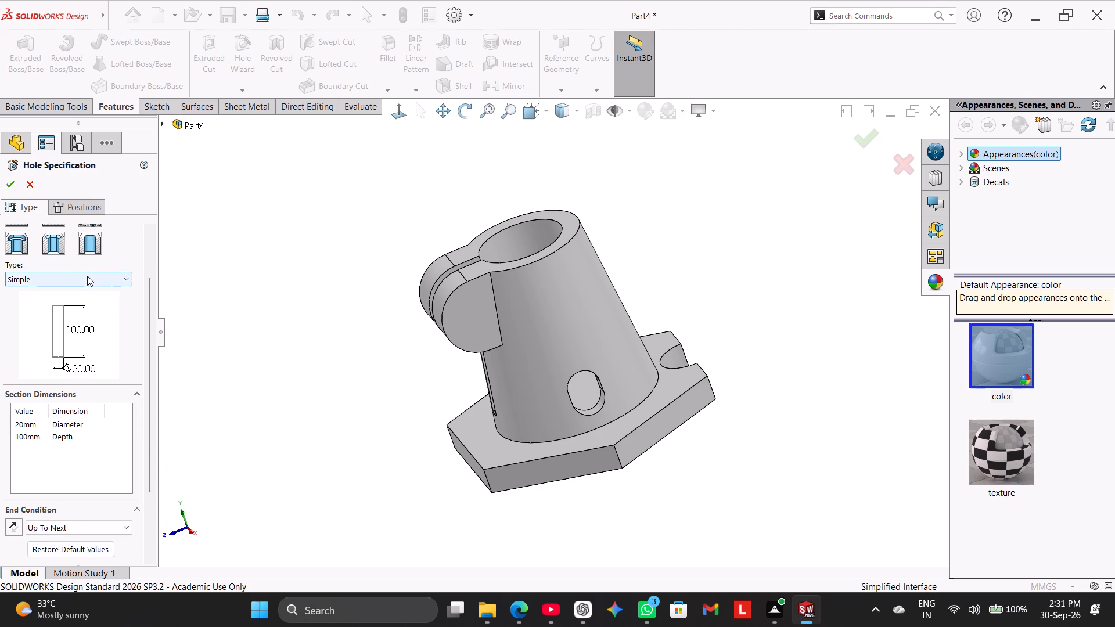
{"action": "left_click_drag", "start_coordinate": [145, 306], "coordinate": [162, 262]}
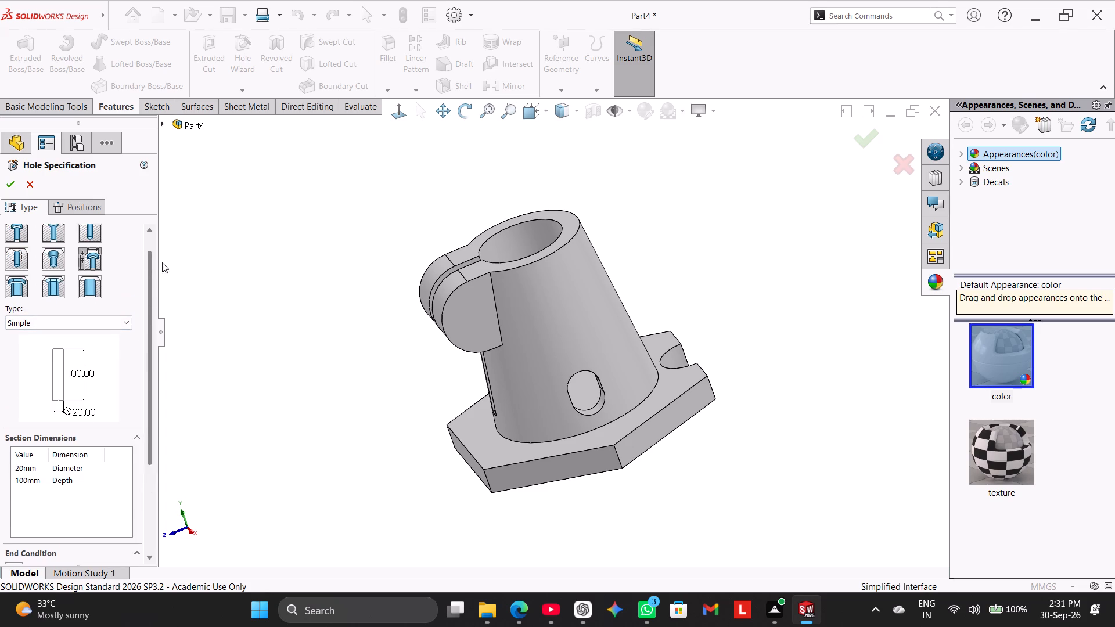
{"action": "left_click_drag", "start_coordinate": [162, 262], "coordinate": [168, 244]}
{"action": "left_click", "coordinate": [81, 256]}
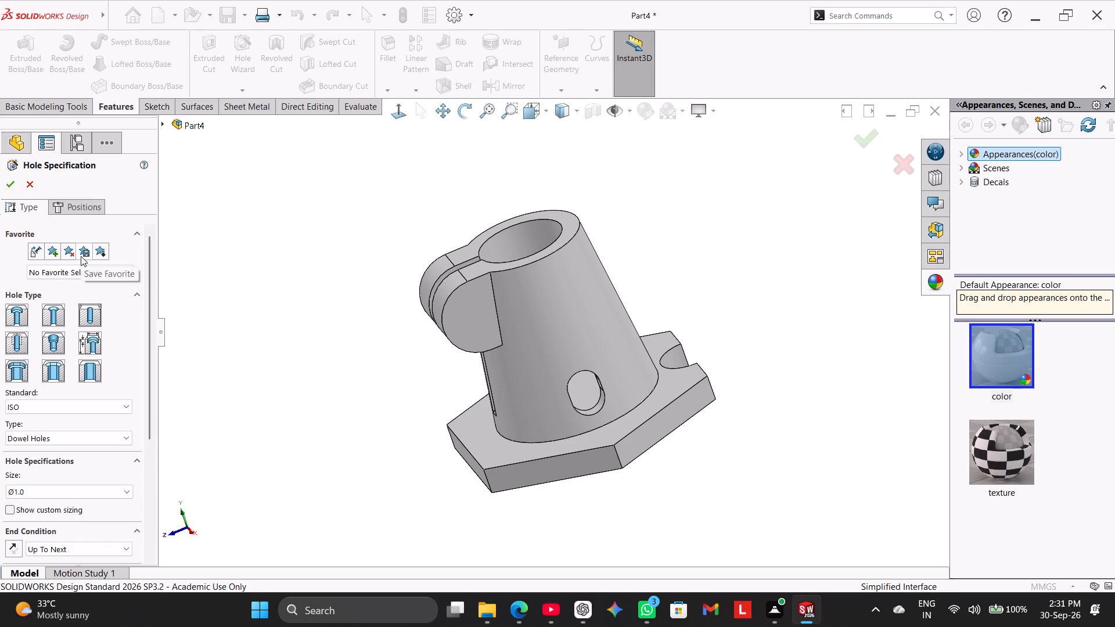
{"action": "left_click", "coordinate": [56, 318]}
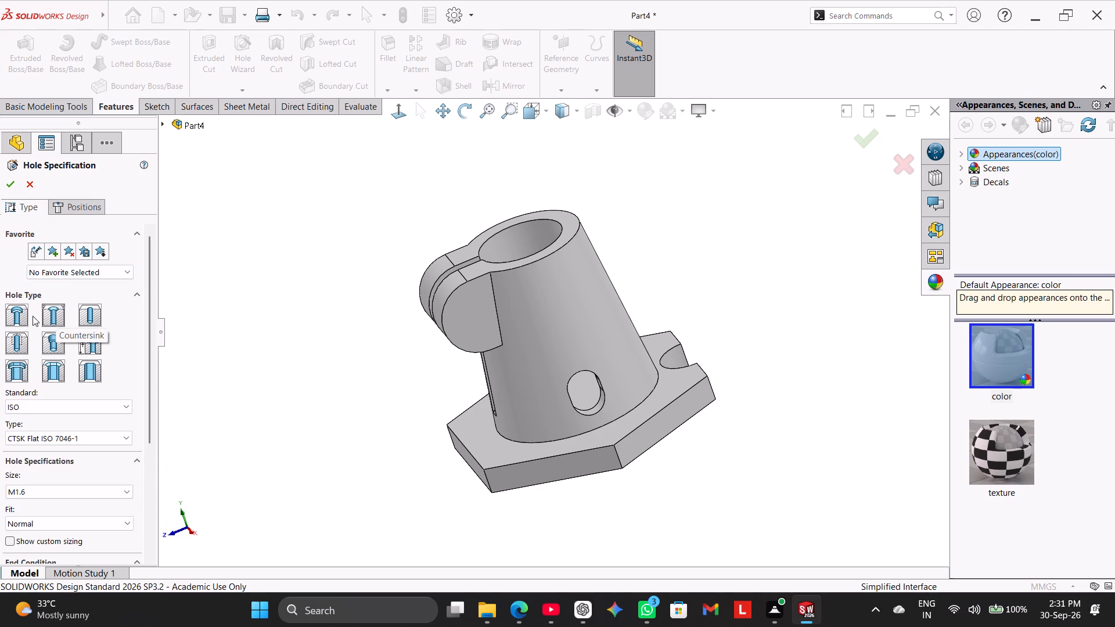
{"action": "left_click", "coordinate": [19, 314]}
Choose the straight tap hole type as an ISO Bottoming Tapped Hole and set its size to M8.
{"action": "left_click", "coordinate": [13, 341]}
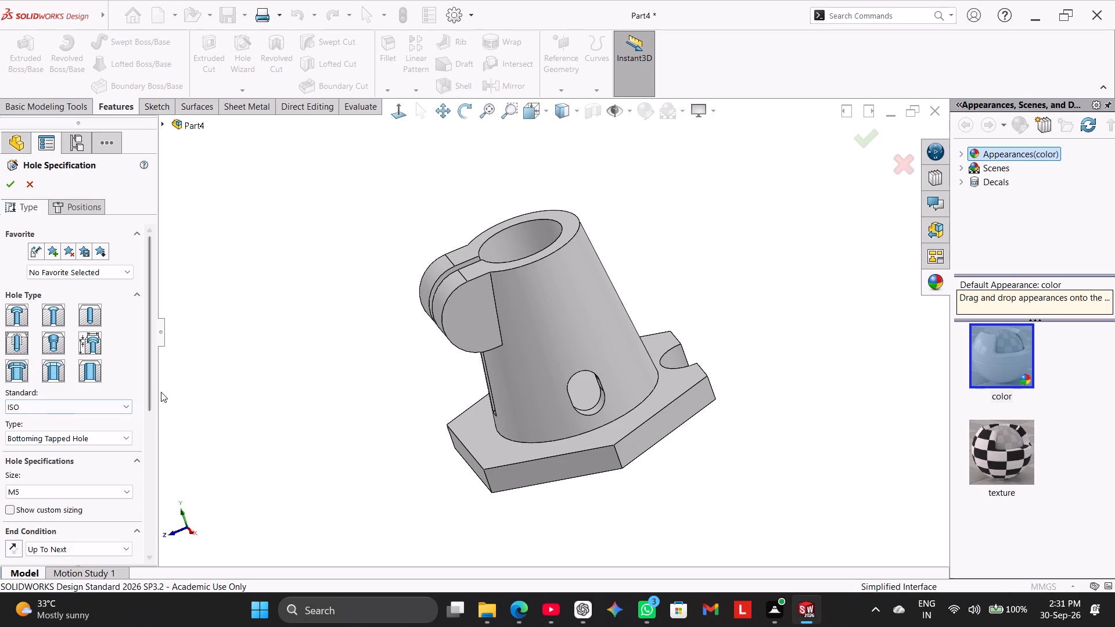
{"action": "left_click_drag", "start_coordinate": [149, 384], "coordinate": [143, 428]}
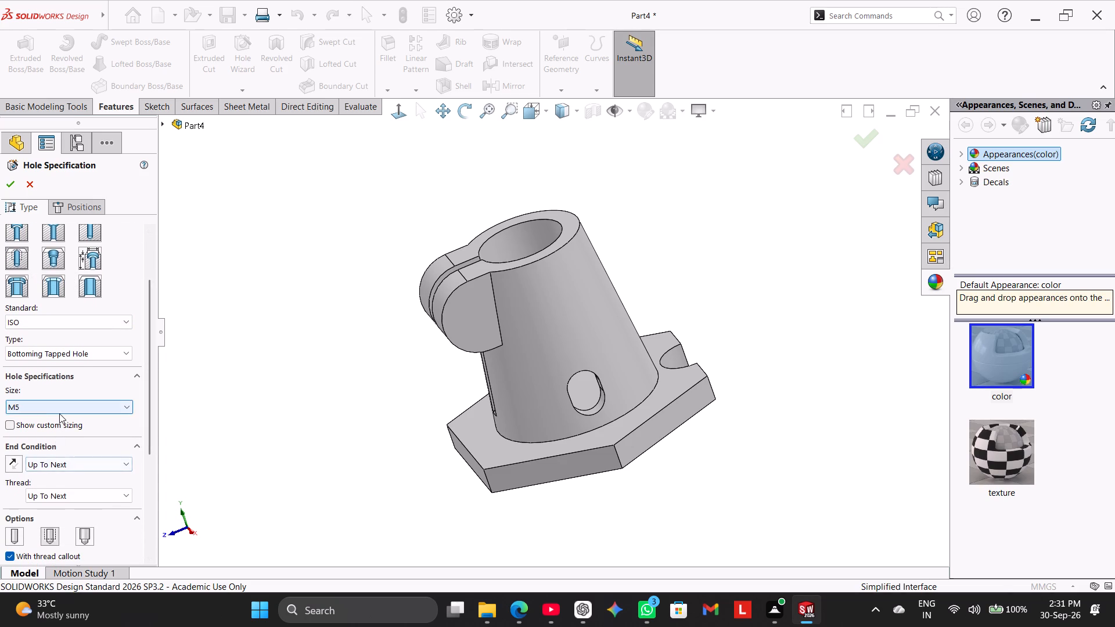
{"action": "left_click", "coordinate": [59, 412]}
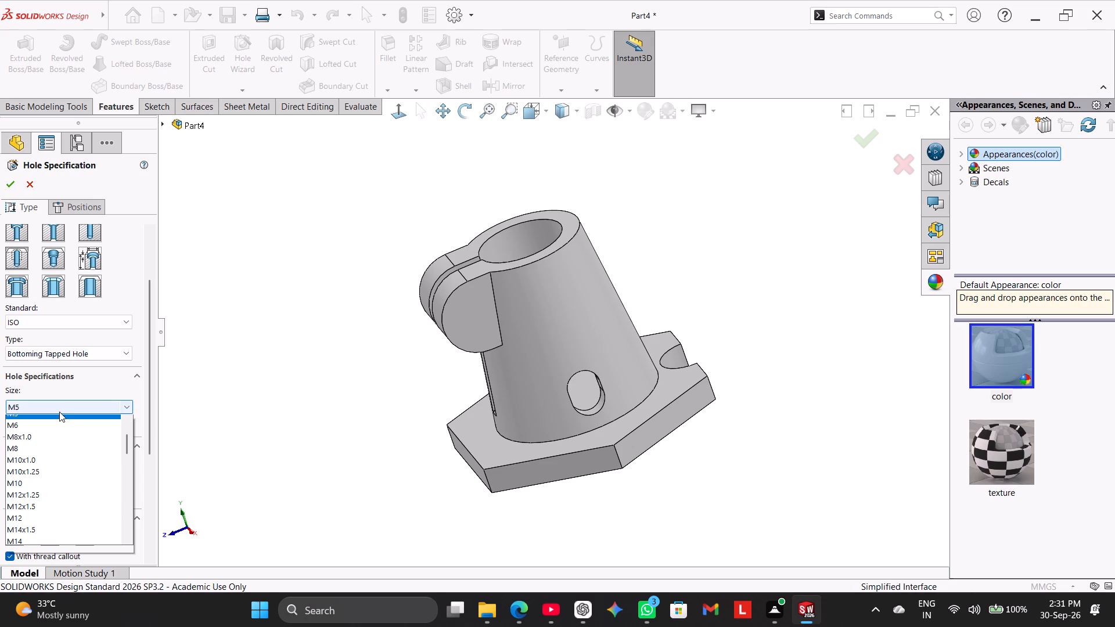
{"action": "left_click", "coordinate": [53, 455]}
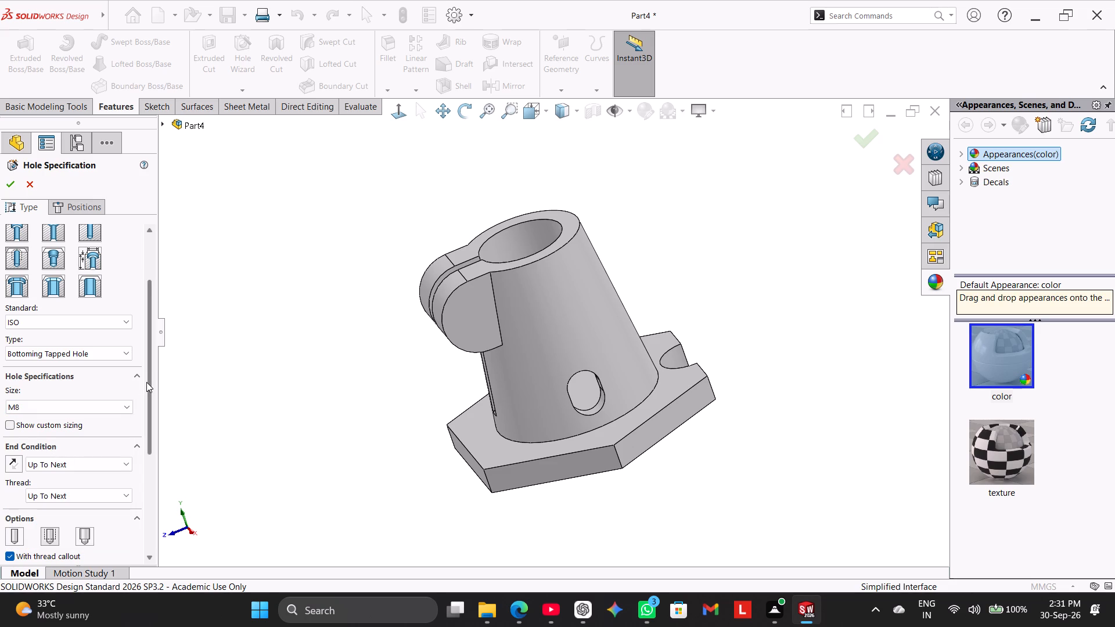
{"action": "left_click_drag", "start_coordinate": [146, 382], "coordinate": [146, 401]}
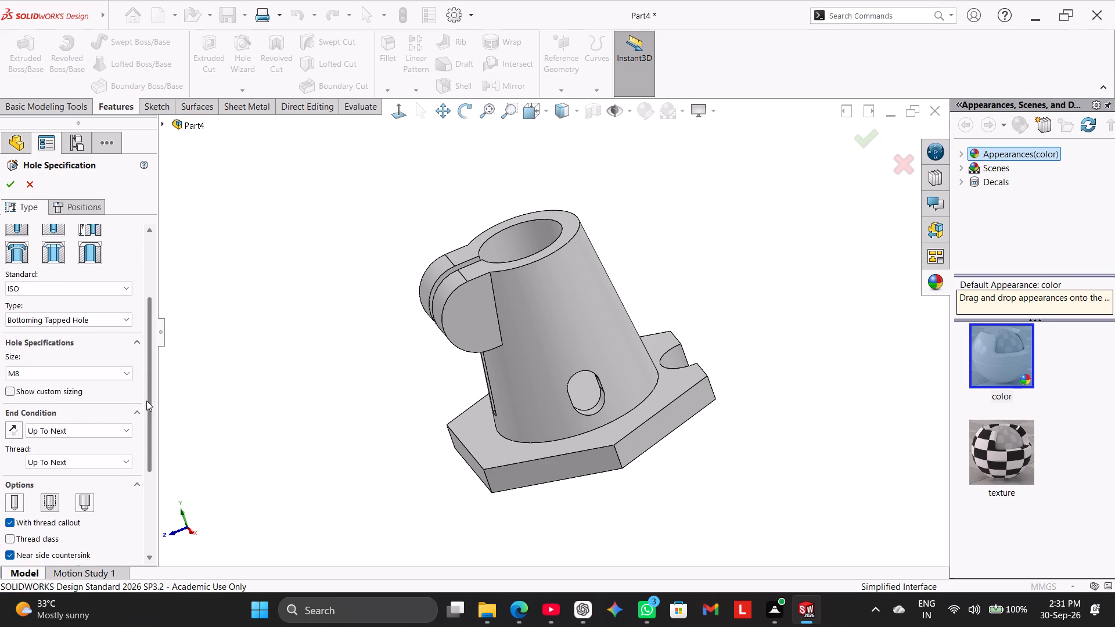
{"action": "left_click_drag", "start_coordinate": [146, 401], "coordinate": [146, 403]}
{"action": "left_click_drag", "start_coordinate": [146, 410], "coordinate": [148, 420]}
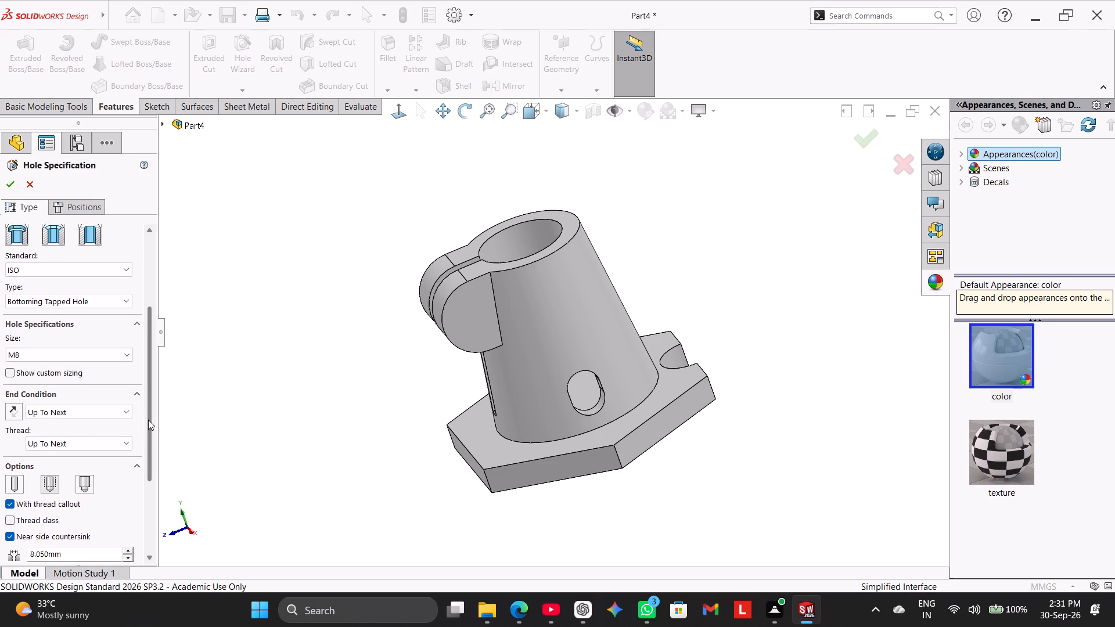
{"action": "left_click_drag", "start_coordinate": [148, 420], "coordinate": [174, 323]}
Place the M8 tapped hole on the lug's flat side face, at the centre of its rounded edge, and finish the hole.
{"action": "left_click", "coordinate": [88, 208]}
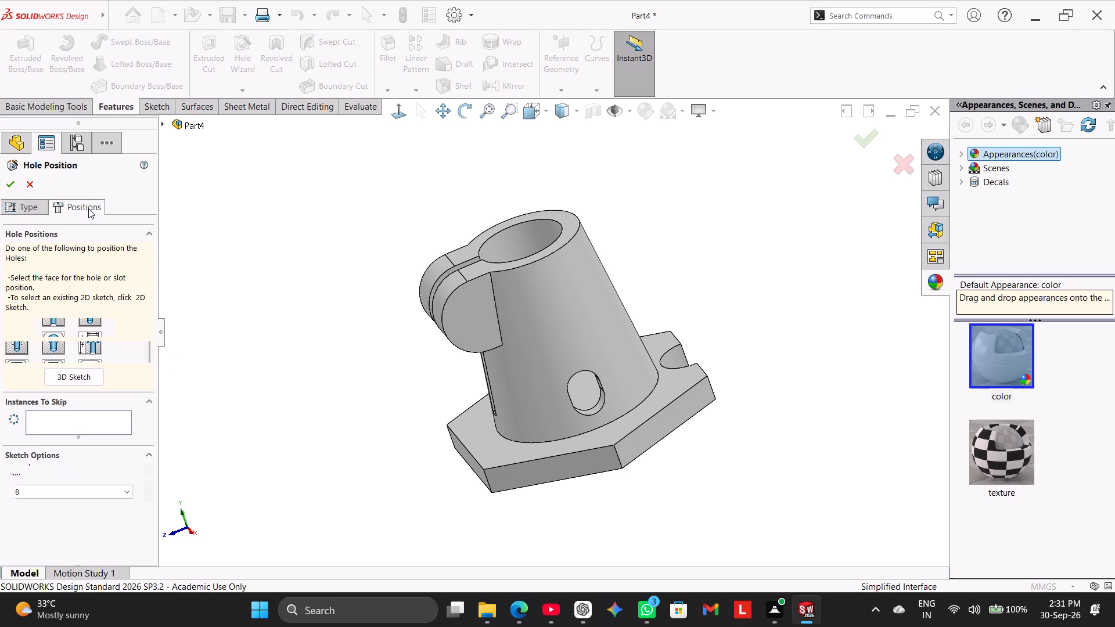
{"action": "left_click", "coordinate": [473, 320]}
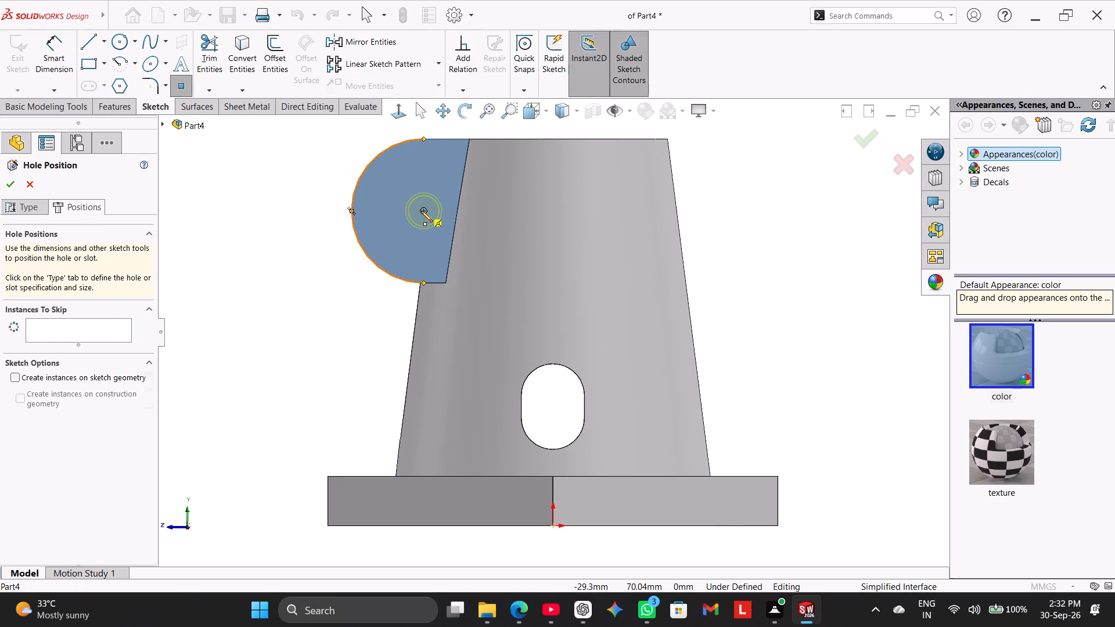
{"action": "left_click", "coordinate": [422, 211]}
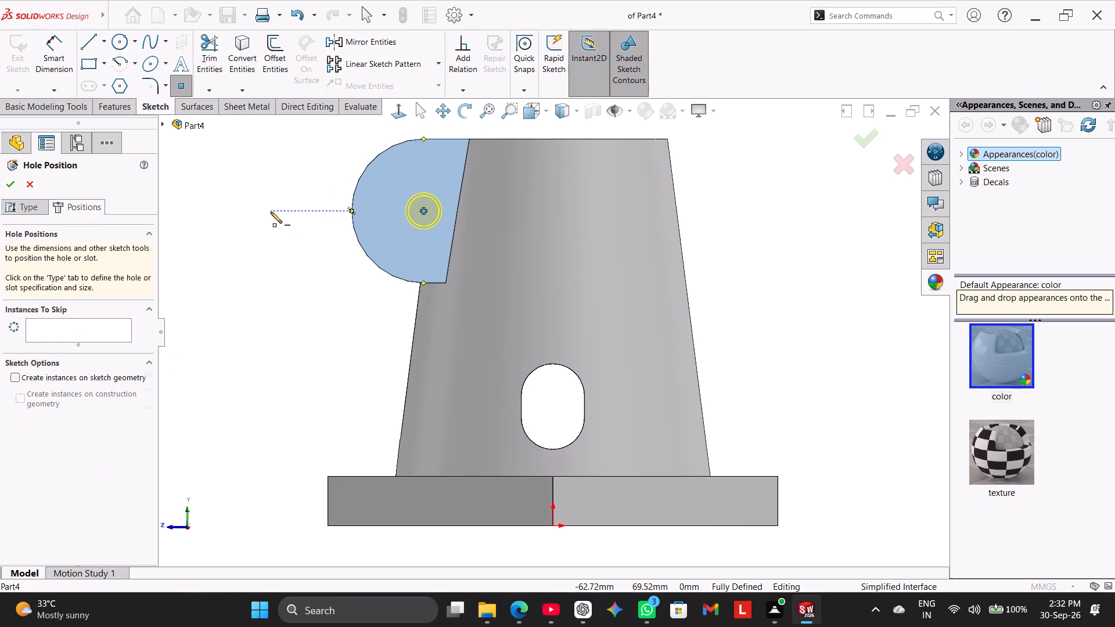
{"action": "right_click", "coordinate": [271, 212]}
{"action": "left_click", "coordinate": [288, 219]}
{"action": "left_click", "coordinate": [15, 182]}
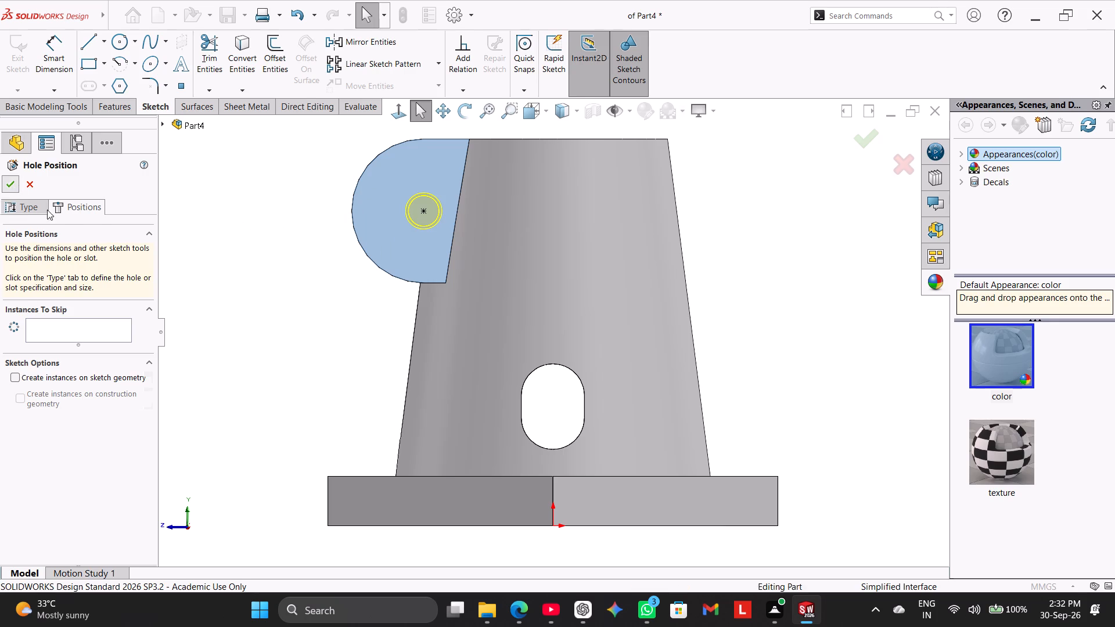
{"action": "left_click", "coordinate": [170, 244]}
Turn on shaded cosmetic threads in the document's detailing display filter.
{"action": "middle_click_drag", "start_coordinate": [256, 279], "coordinate": [360, 358]}
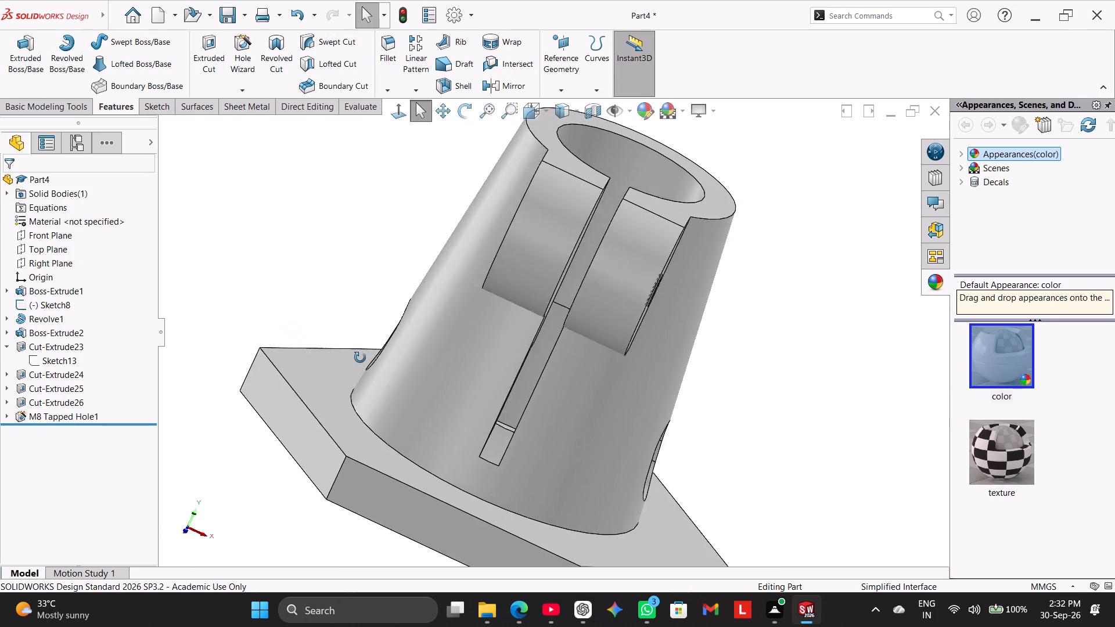
{"action": "middle_click_drag", "start_coordinate": [360, 358], "coordinate": [321, 361]}
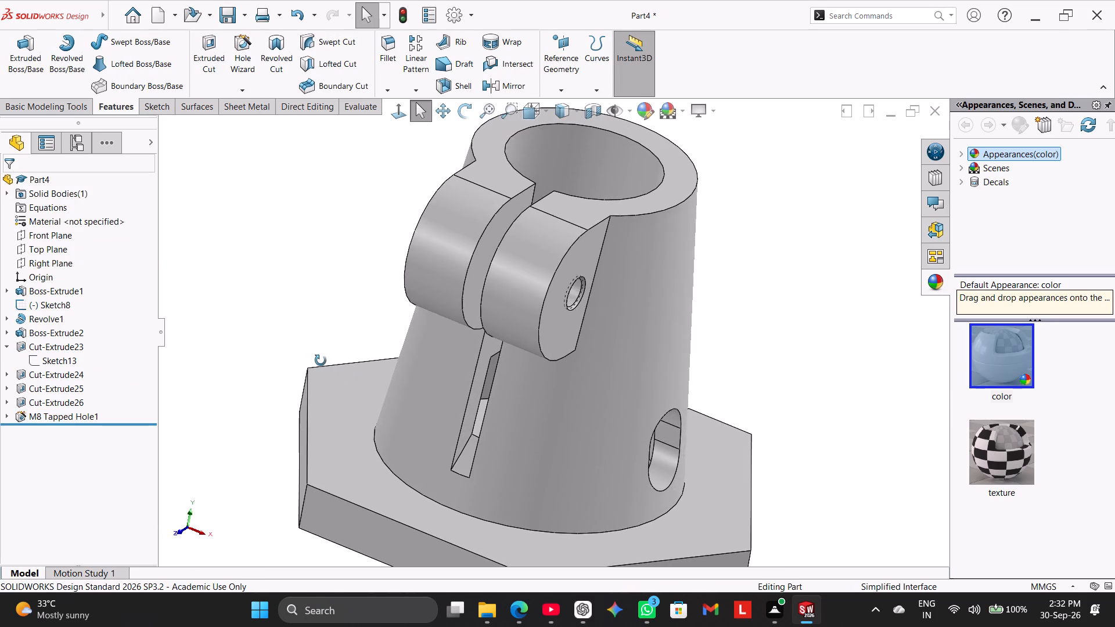
{"action": "middle_click_drag", "start_coordinate": [321, 361], "coordinate": [246, 301]}
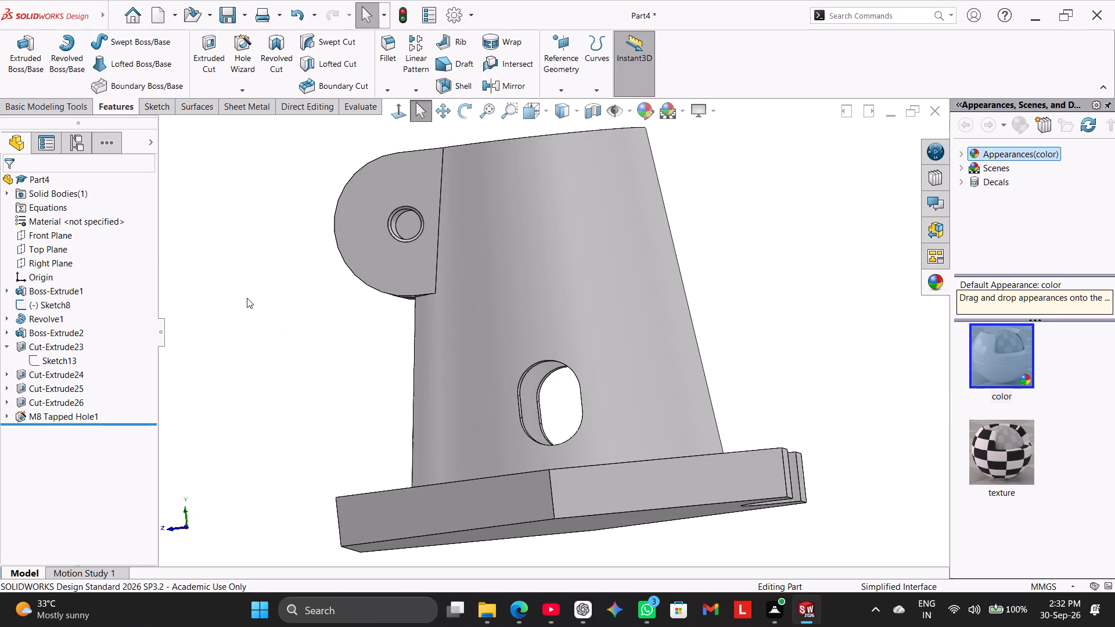
{"action": "middle_click_drag", "start_coordinate": [256, 296], "coordinate": [278, 308]}
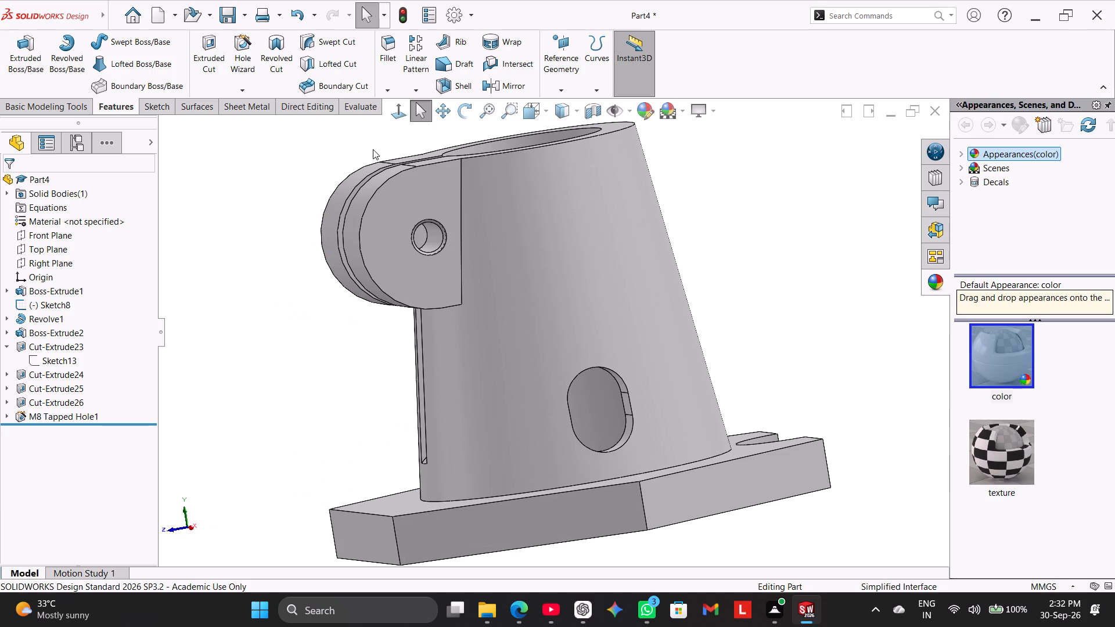
{"action": "left_click", "coordinate": [448, 16]}
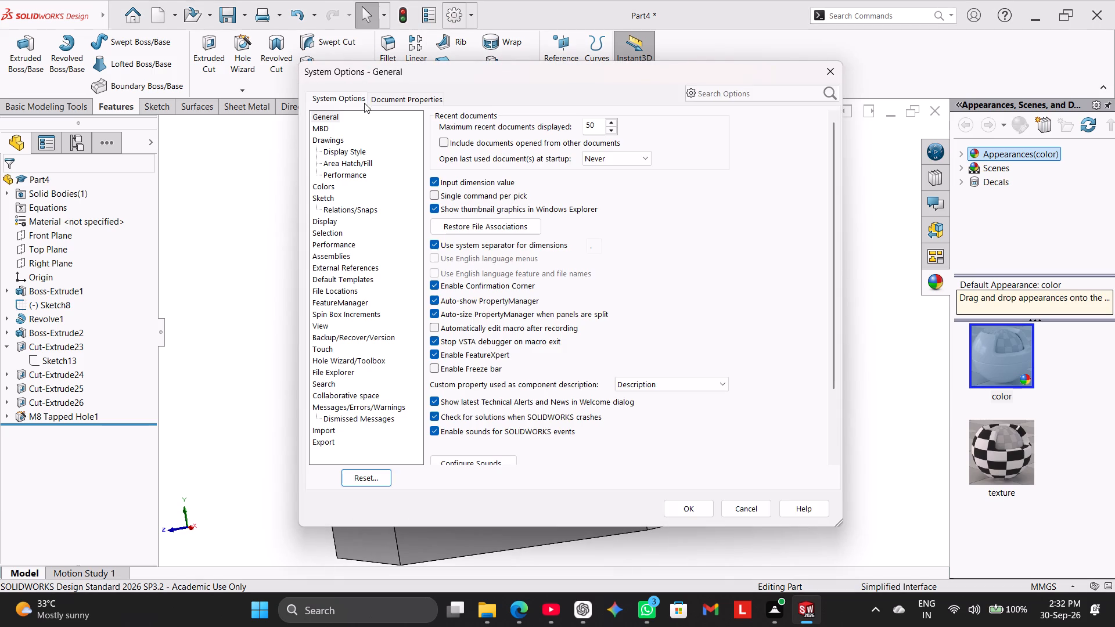
{"action": "left_click", "coordinate": [396, 101]}
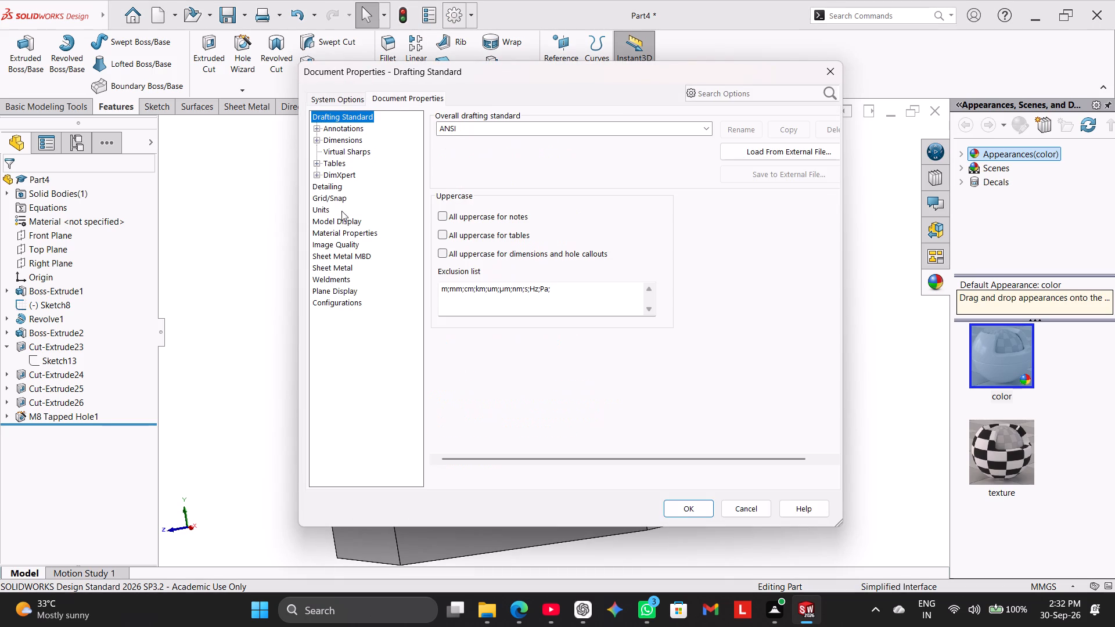
{"action": "left_click", "coordinate": [333, 190]}
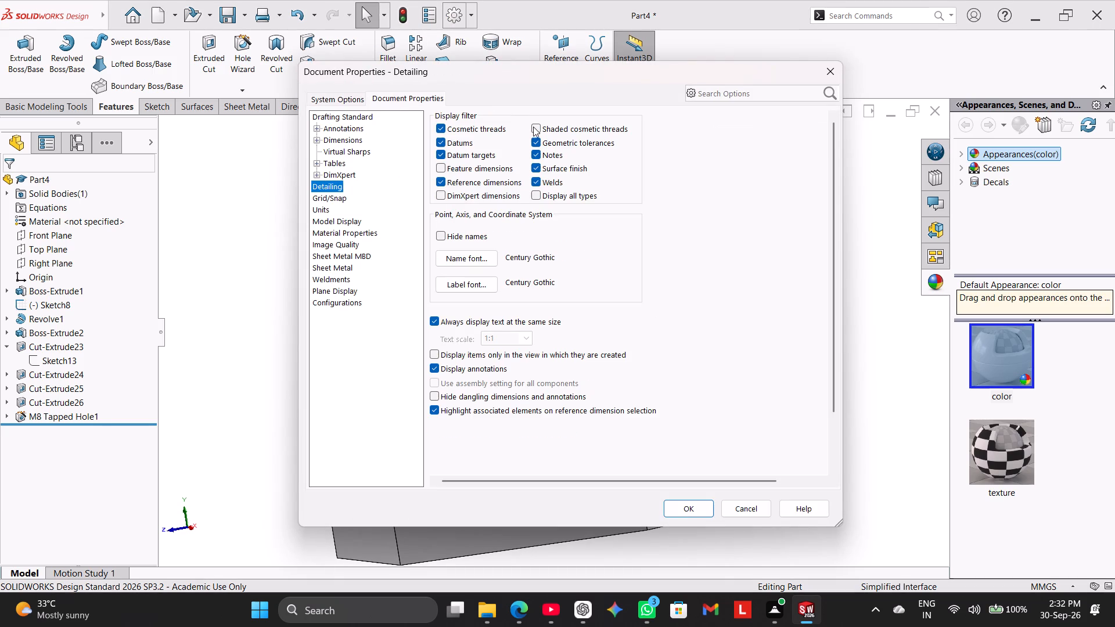
{"action": "left_click", "coordinate": [533, 127]}
{"action": "left_click", "coordinate": [679, 509]}
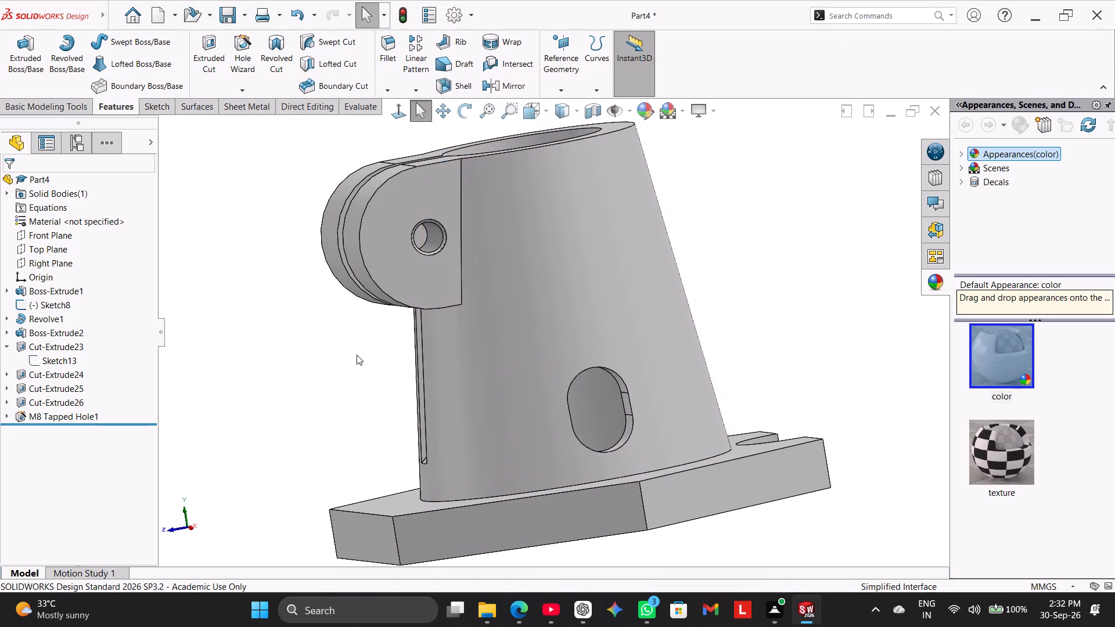
Edit the M8 hole in the lug and change its type from Bottoming Tapped Hole to Tapped hole.
{"action": "middle_click_drag", "start_coordinate": [354, 352], "coordinate": [303, 335]}
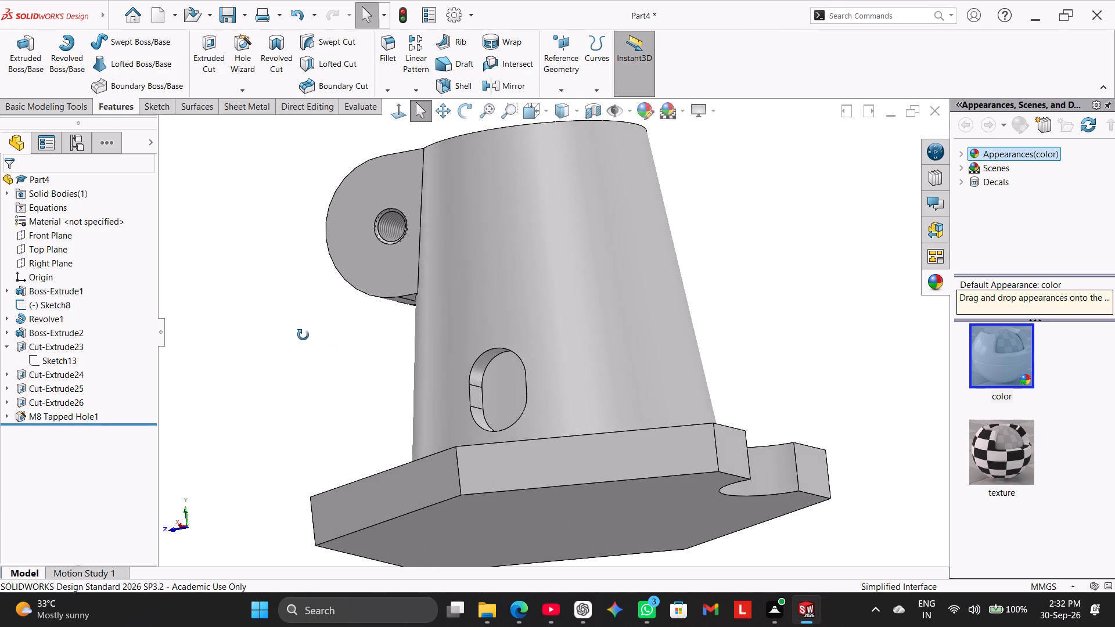
{"action": "middle_click_drag", "start_coordinate": [303, 335], "coordinate": [433, 392]}
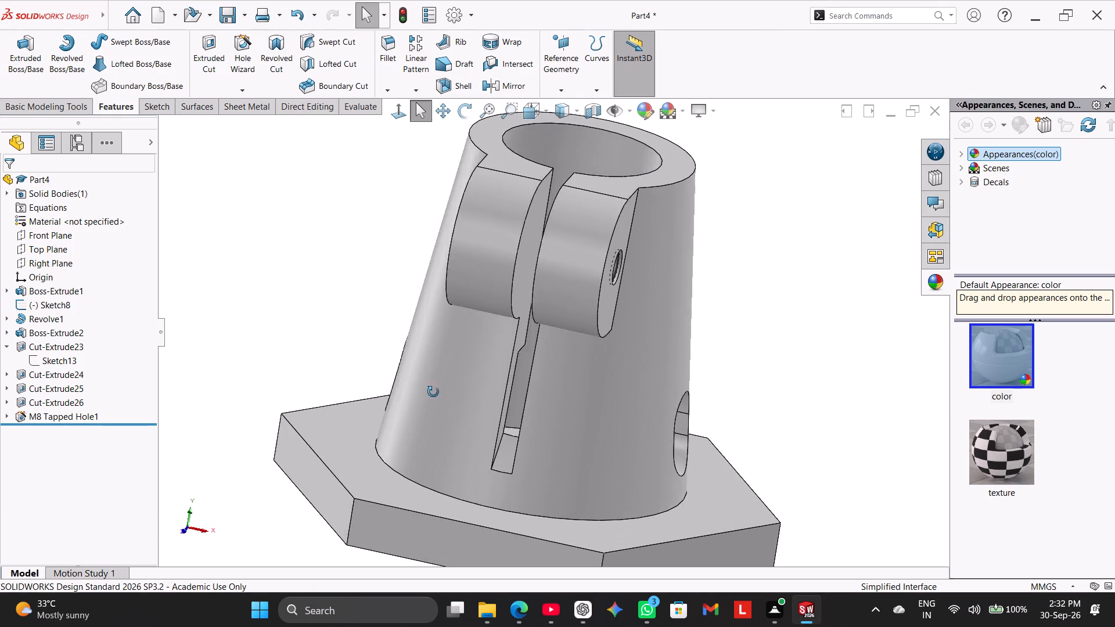
{"action": "middle_click_drag", "start_coordinate": [433, 392], "coordinate": [376, 401]}
{"action": "right_click", "coordinate": [62, 416]}
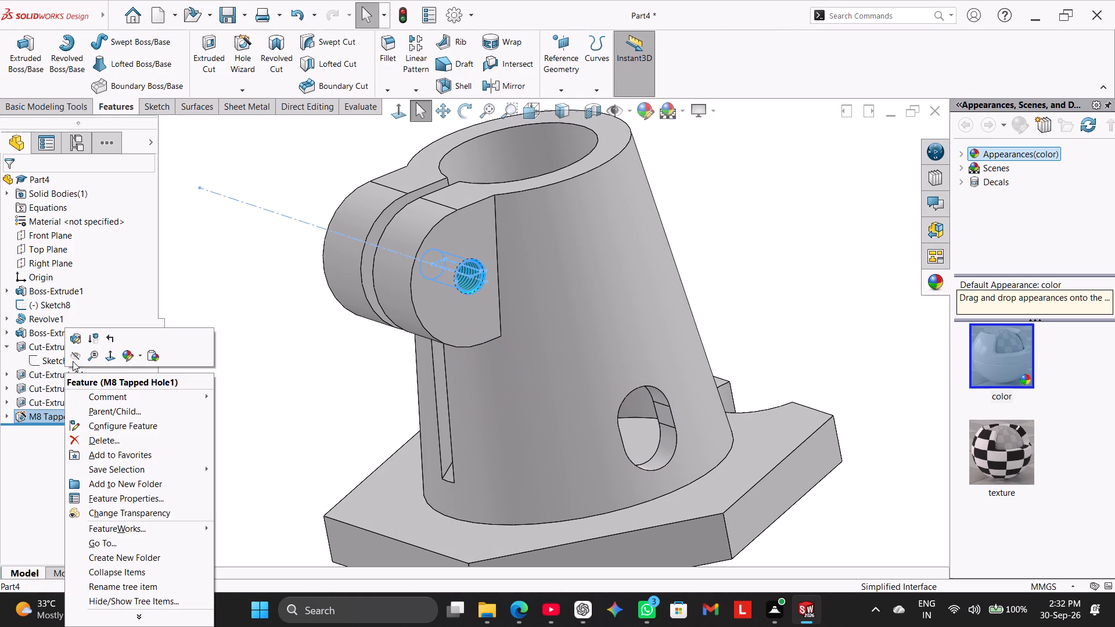
{"action": "left_click", "coordinate": [75, 340]}
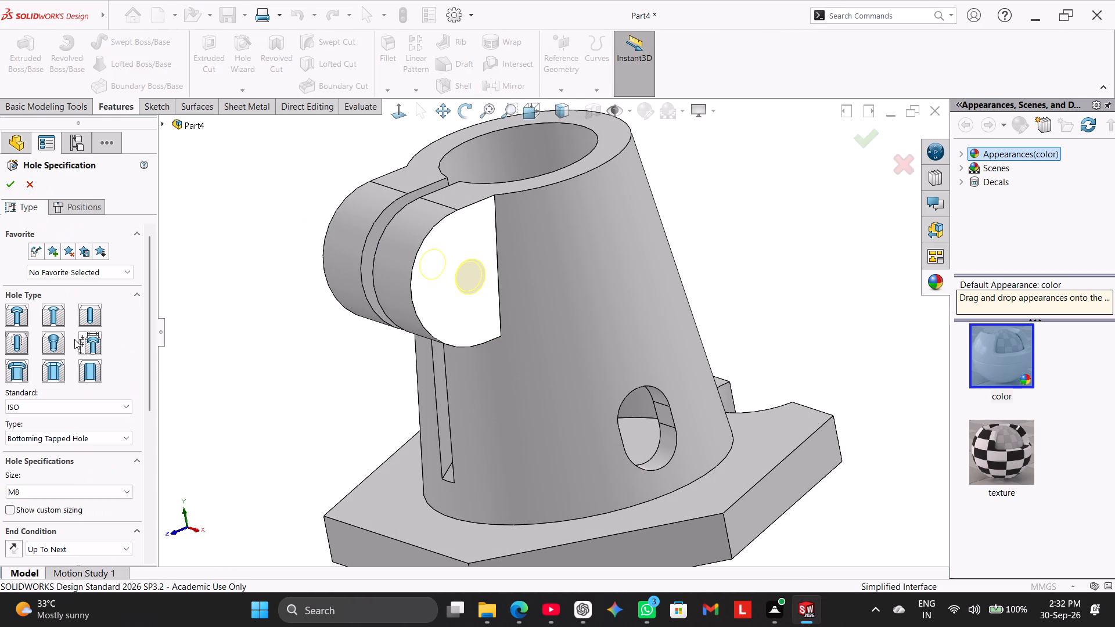
{"action": "left_click", "coordinate": [60, 443]}
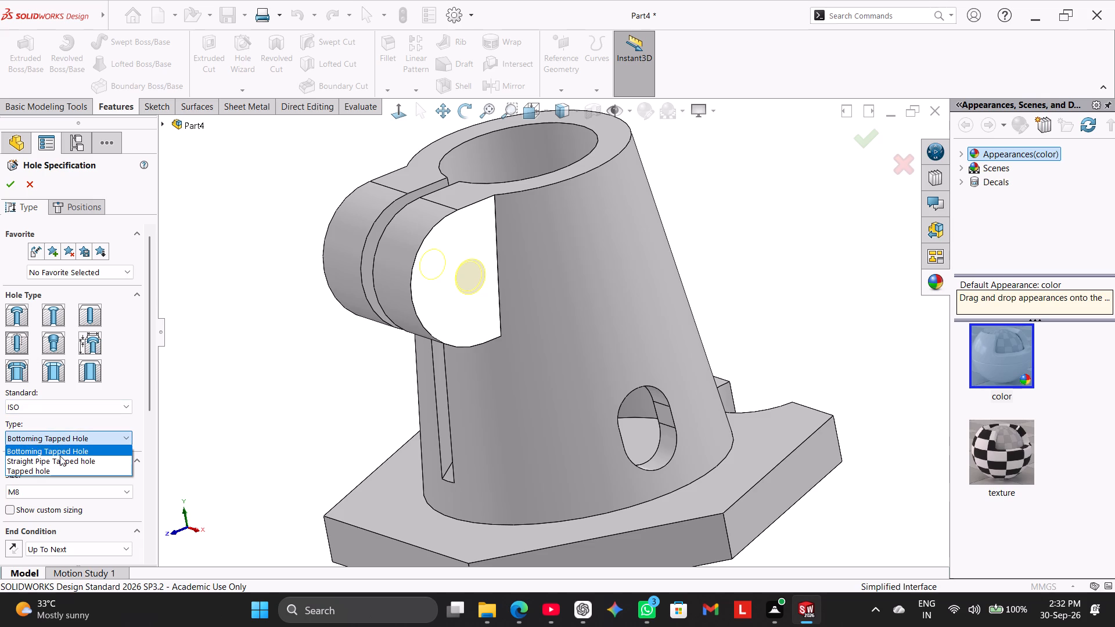
{"action": "left_click", "coordinate": [60, 468]}
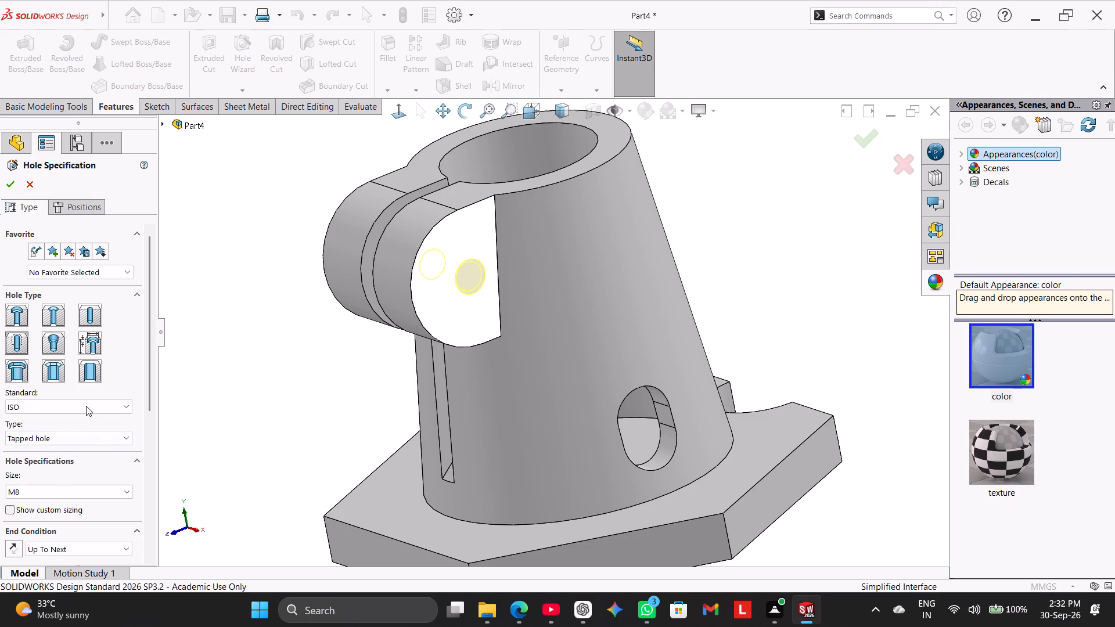
{"action": "left_click", "coordinate": [8, 186]}
{"action": "left_click", "coordinate": [195, 340]}
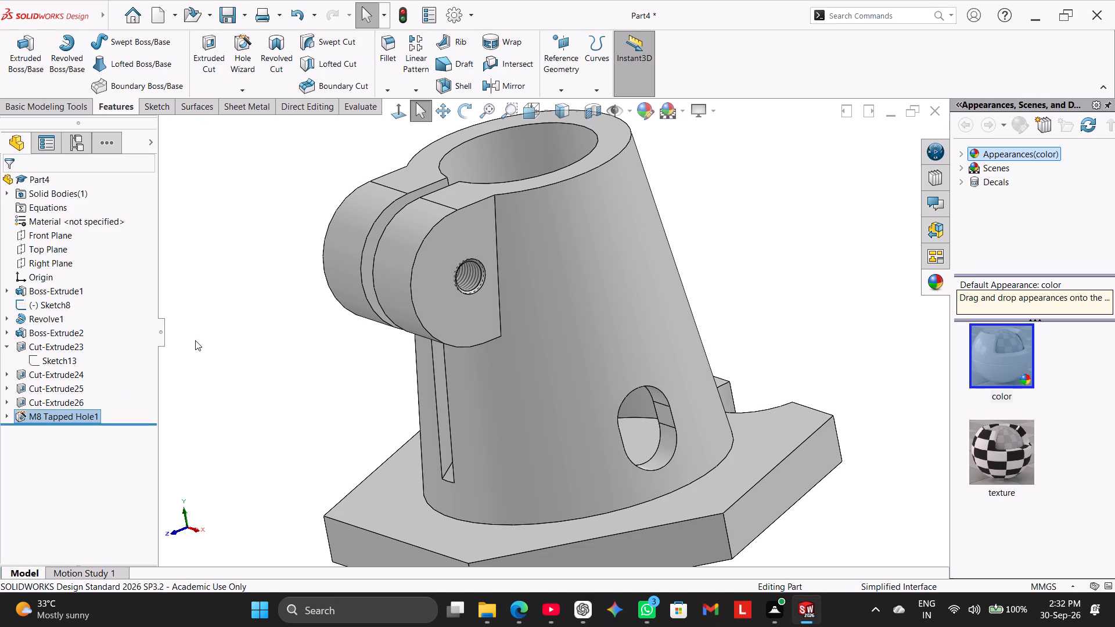
Sketch a circle about 11 mm in diameter on the lug's opposite flat side face, centred on the rounded edge.
{"action": "middle_click_drag", "start_coordinate": [195, 339], "coordinate": [194, 353]}
{"action": "right_click_drag", "start_coordinate": [192, 362], "coordinate": [304, 262]}
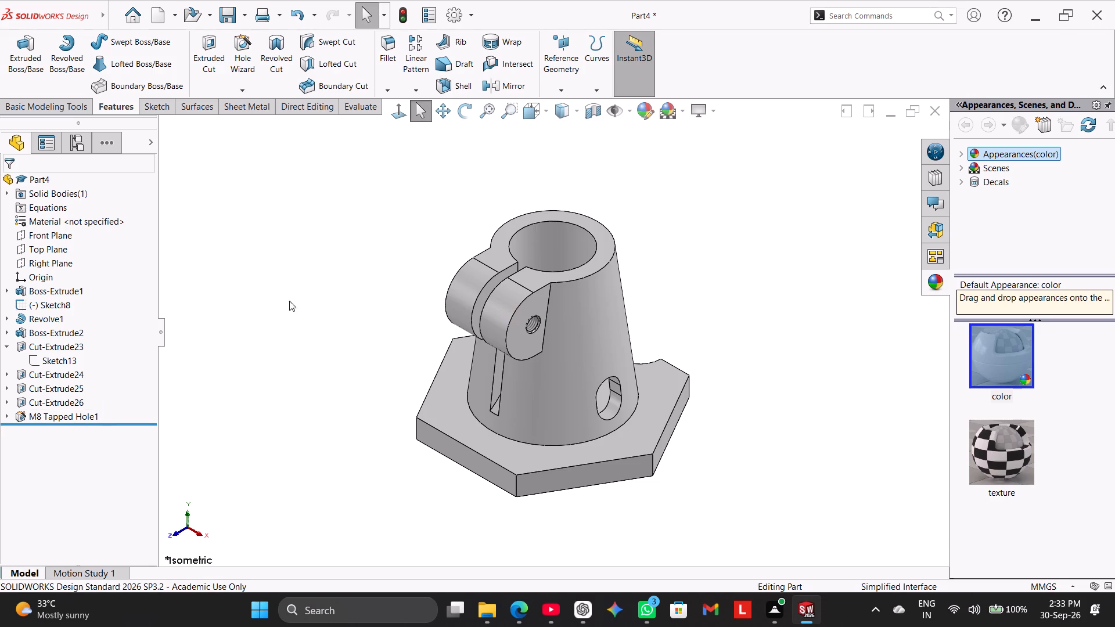
{"action": "middle_click_drag", "start_coordinate": [322, 287], "coordinate": [411, 405]}
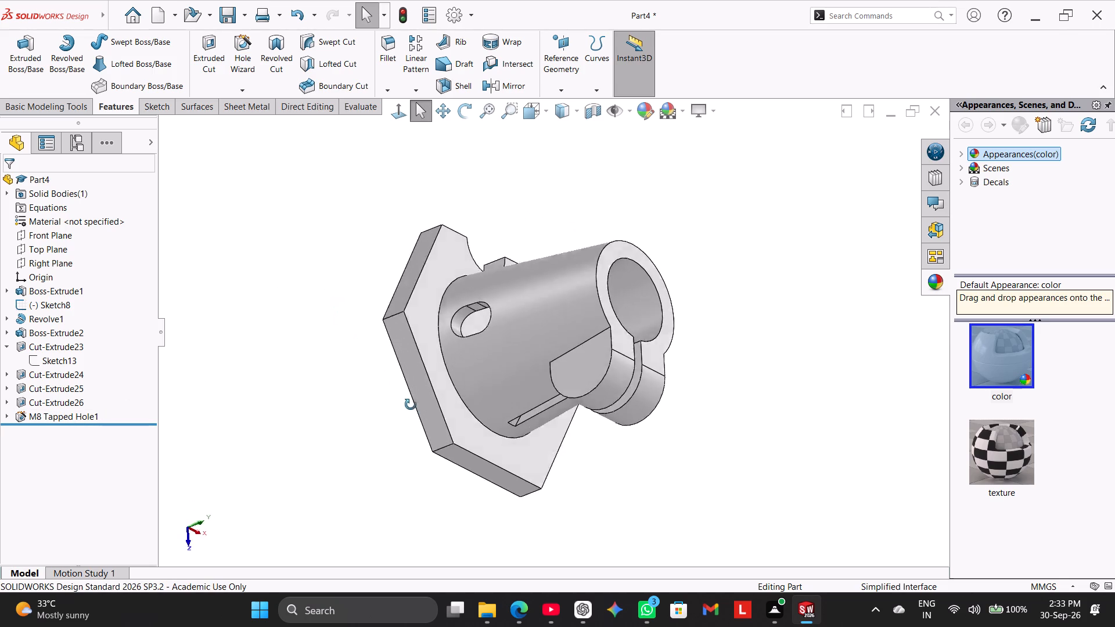
{"action": "middle_click_drag", "start_coordinate": [411, 405], "coordinate": [427, 429]}
{"action": "right_click", "coordinate": [606, 395]}
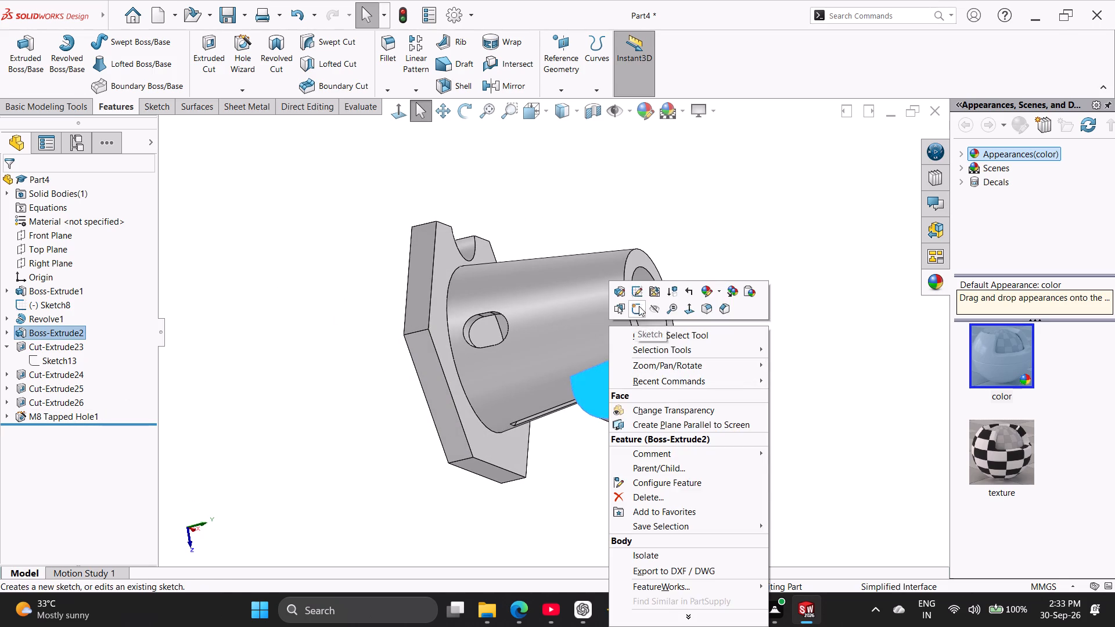
{"action": "left_click", "coordinate": [639, 306]}
{"action": "left_click", "coordinate": [276, 234]}
{"action": "left_click", "coordinate": [118, 39]}
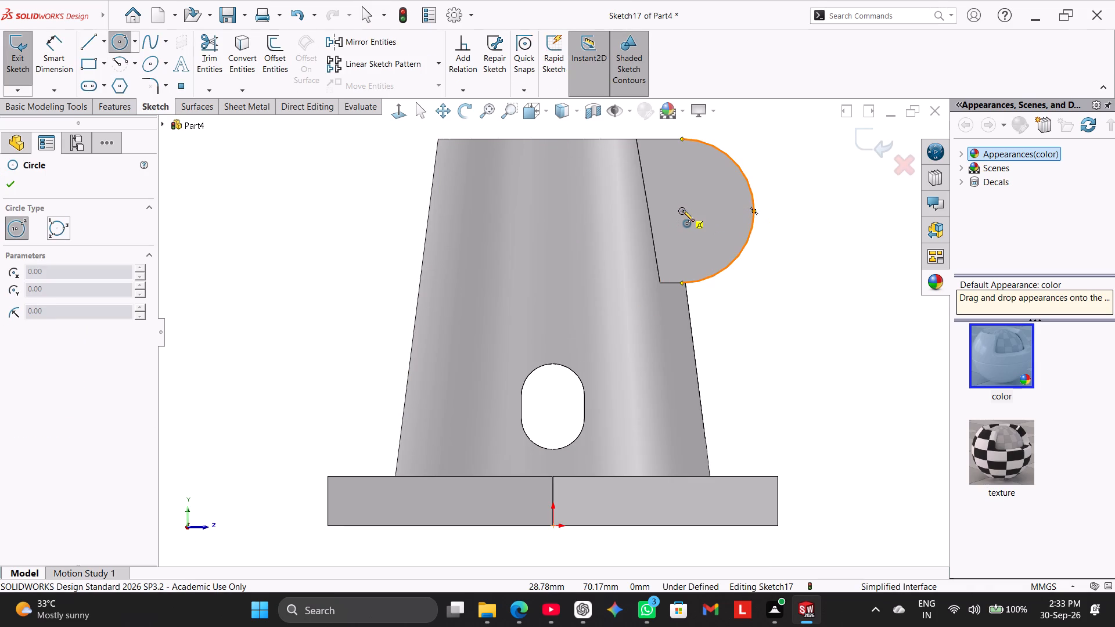
{"action": "left_click", "coordinate": [683, 210]}
{"action": "left_click", "coordinate": [704, 223]}
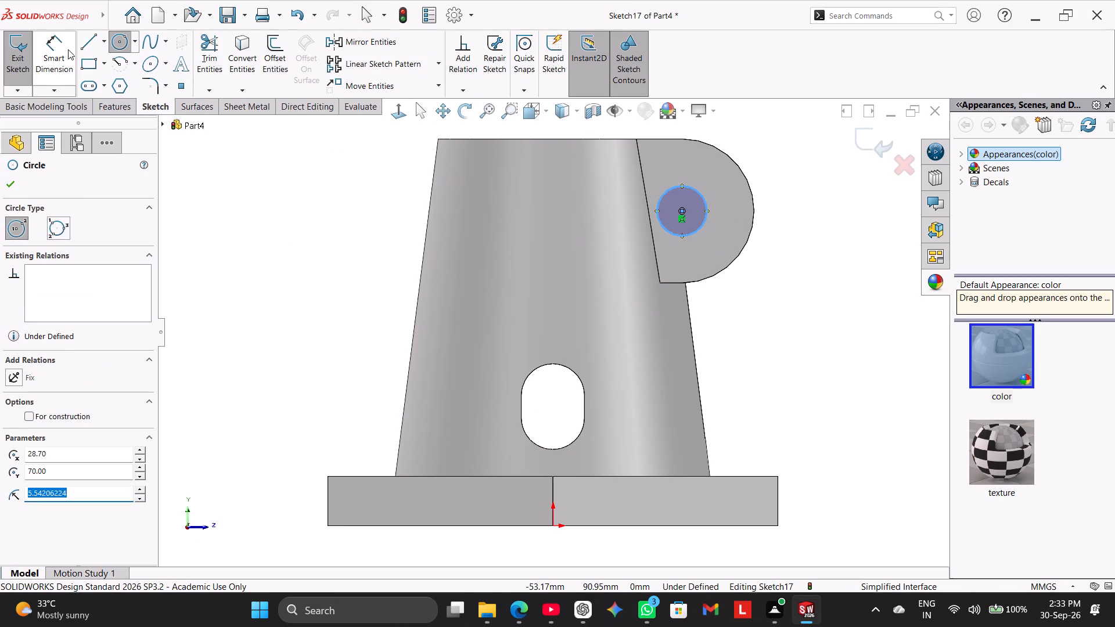
Dimension the circle's diameter as 11.8 mm.
{"action": "left_click", "coordinate": [63, 47]}
{"action": "left_click", "coordinate": [702, 195]}
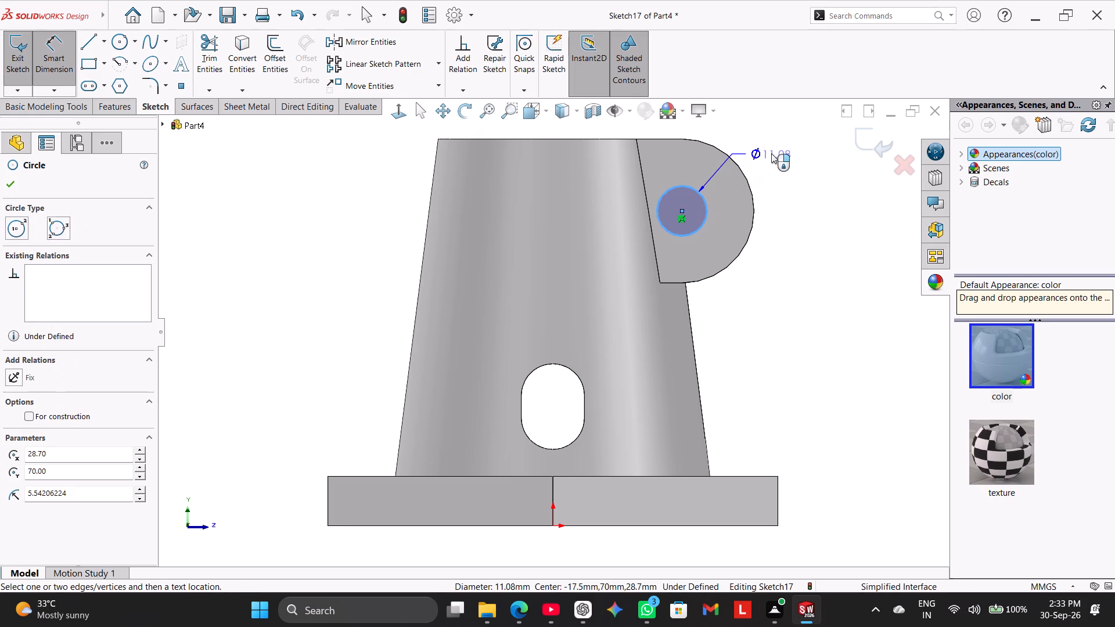
{"action": "left_click", "coordinate": [775, 153]}
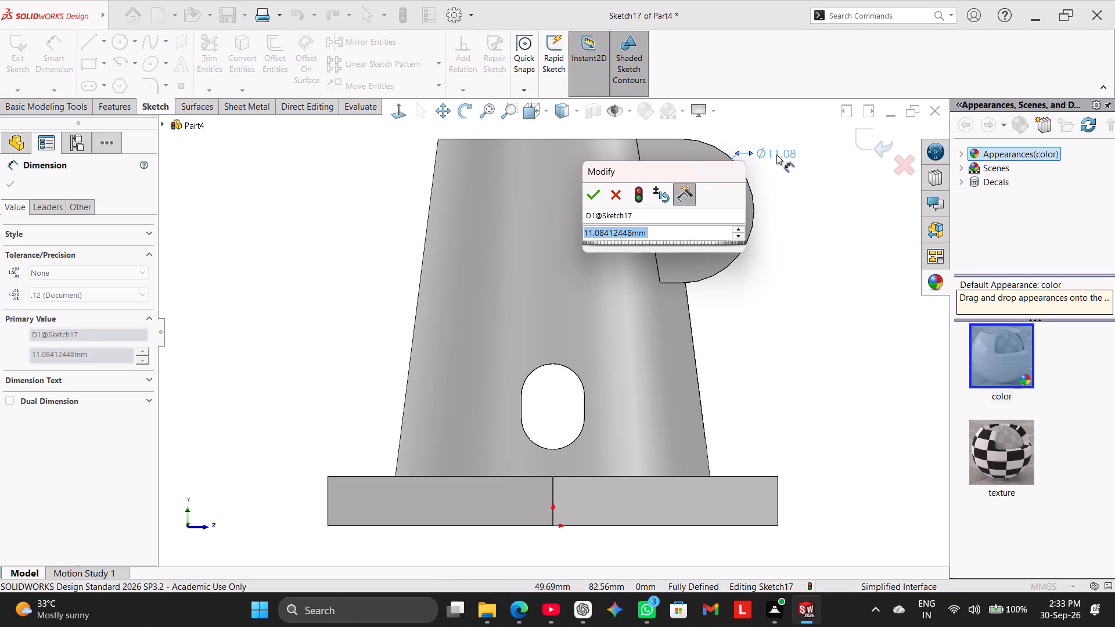
{"action": "type", "text": "11.8"}
{"action": "key", "text": "Return"}
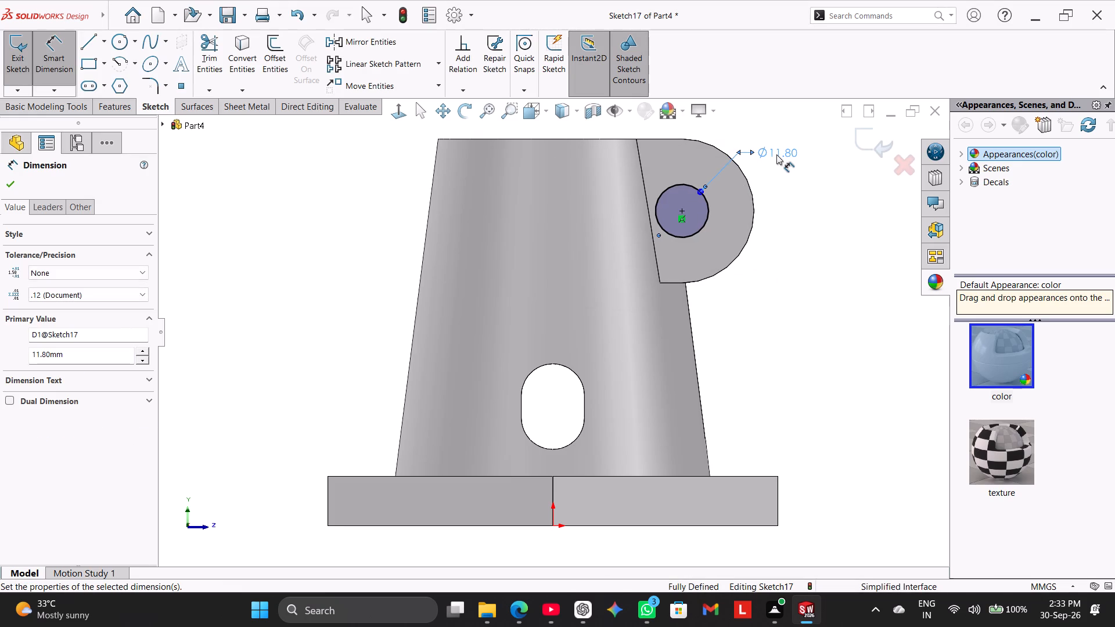
{"action": "right_click", "coordinate": [802, 219]}
{"action": "left_click", "coordinate": [850, 256]}
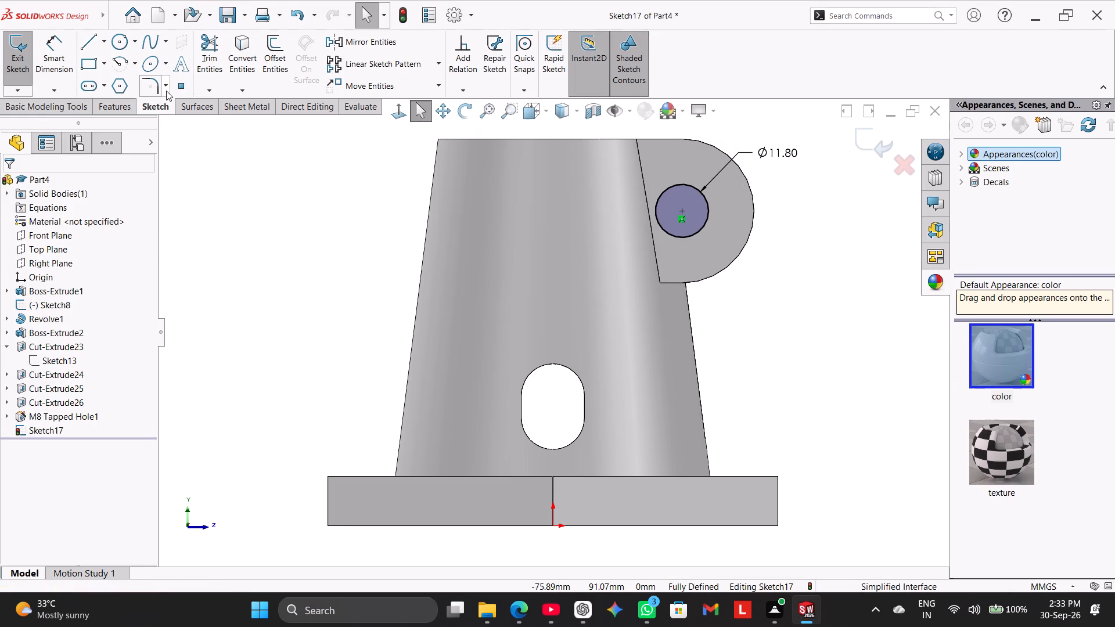
Cut-extrude the 11.8 mm circle into the lug with the end condition Up To Next.
{"action": "left_click", "coordinate": [130, 102]}
{"action": "left_click", "coordinate": [197, 60]}
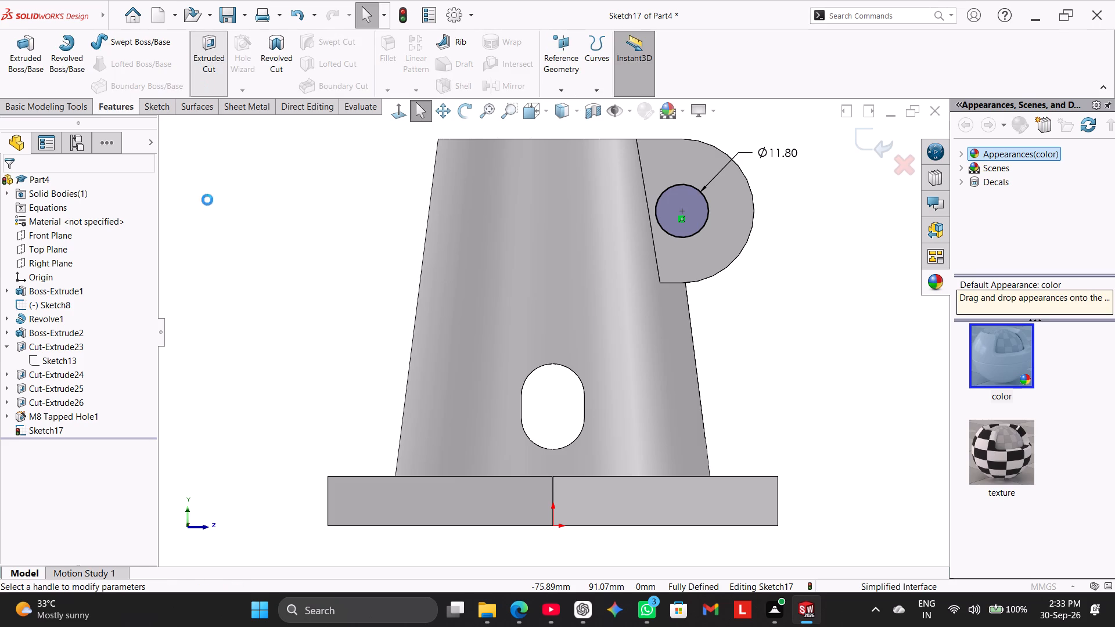
{"action": "left_click", "coordinate": [92, 269]}
{"action": "left_click", "coordinate": [82, 310]}
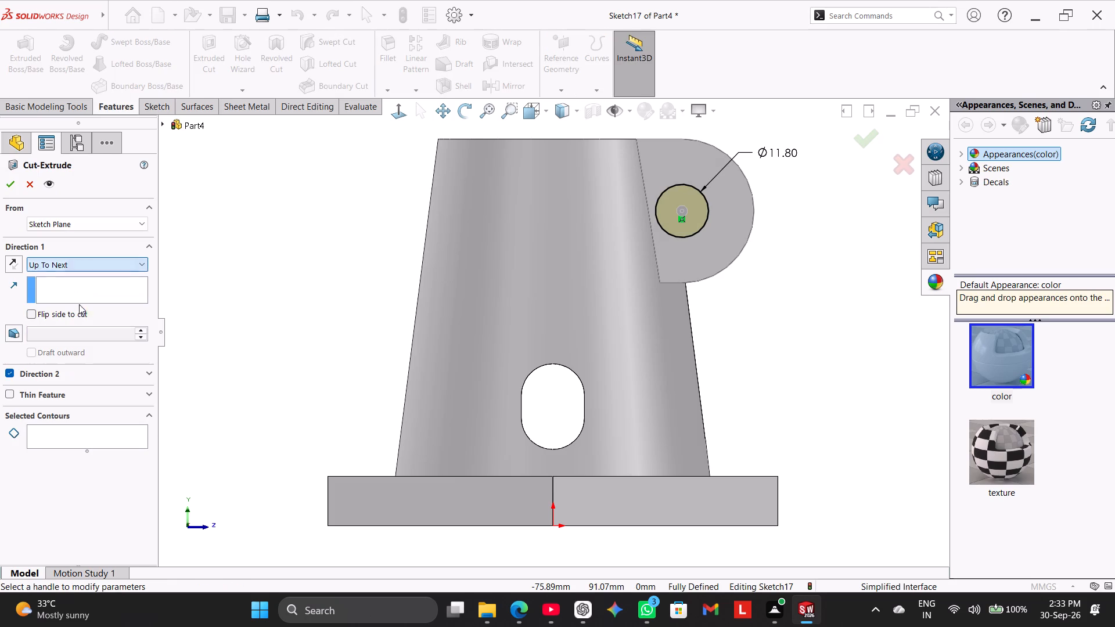
{"action": "left_click", "coordinate": [12, 181]}
Apply a light violet-blue colour, RGB 128, 128, 255, to the whole part.
{"action": "middle_click_drag", "start_coordinate": [321, 247], "coordinate": [272, 361]}
{"action": "left_click", "coordinate": [272, 362]}
{"action": "right_click_drag", "start_coordinate": [235, 390], "coordinate": [318, 295]}
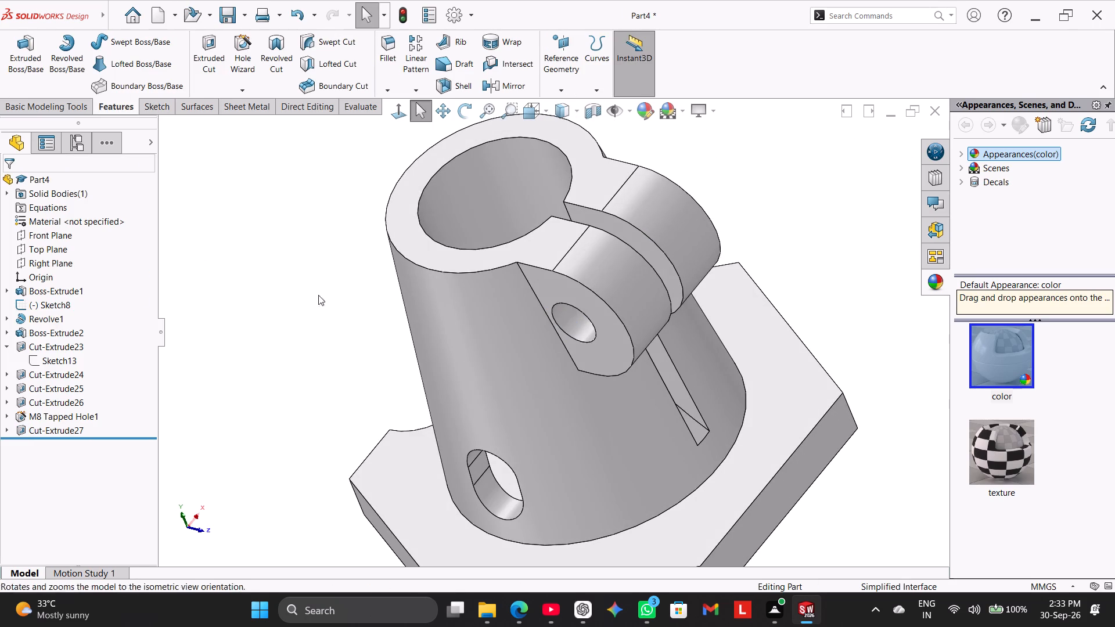
{"action": "right_click_drag", "start_coordinate": [318, 295], "coordinate": [423, 206]}
{"action": "left_click", "coordinate": [308, 311]}
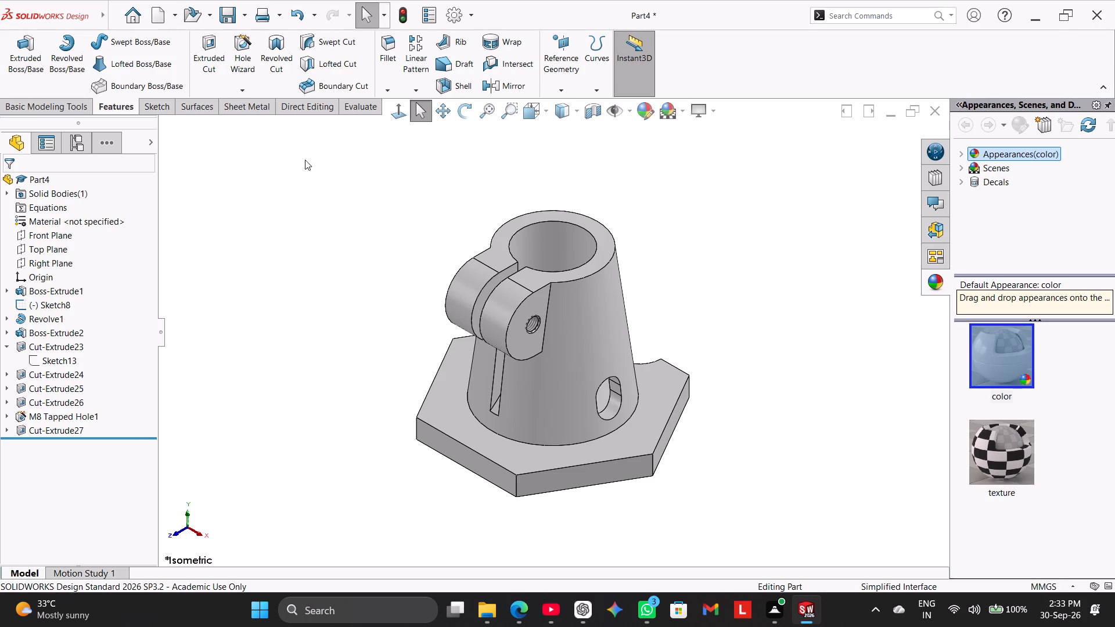
{"action": "left_click", "coordinate": [645, 114]}
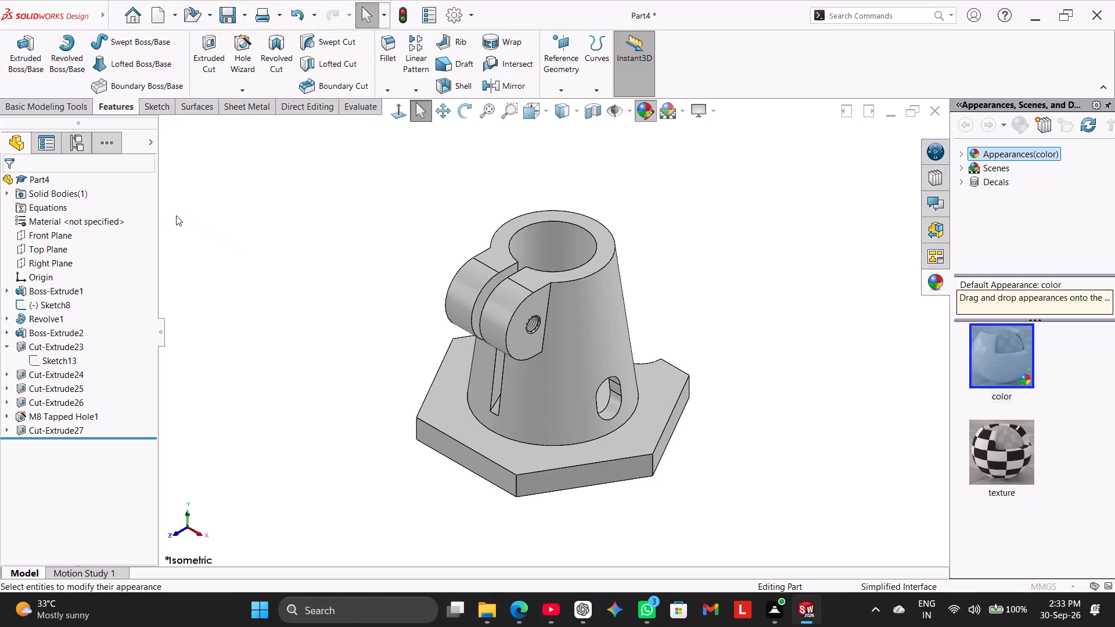
{"action": "left_click_drag", "start_coordinate": [146, 279], "coordinate": [153, 344]}
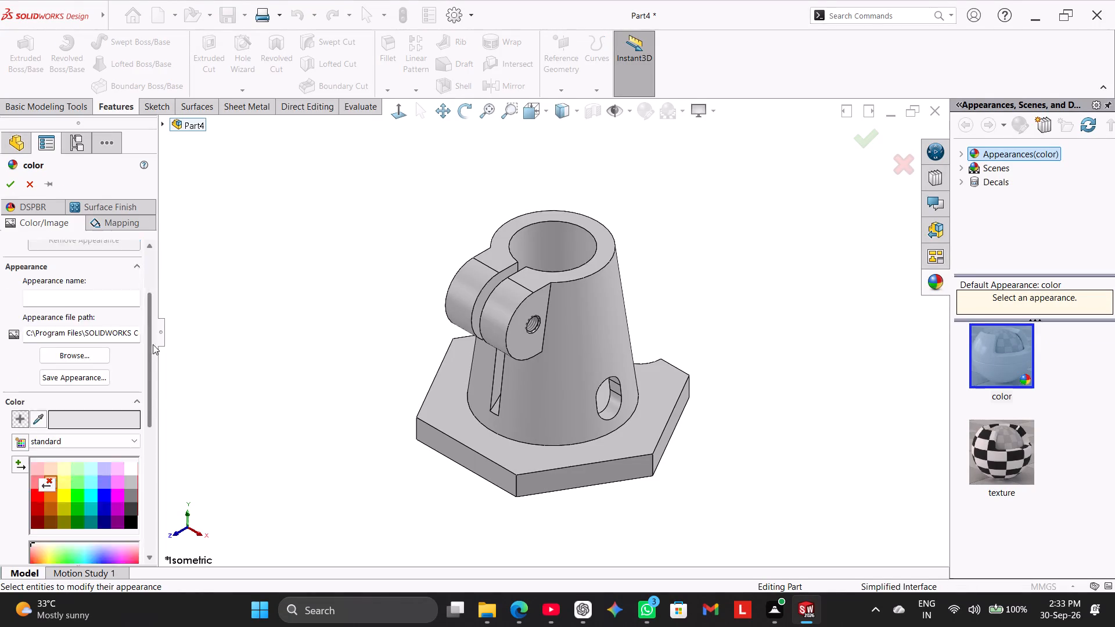
{"action": "left_click_drag", "start_coordinate": [153, 344], "coordinate": [155, 389]}
{"action": "left_click", "coordinate": [106, 358]}
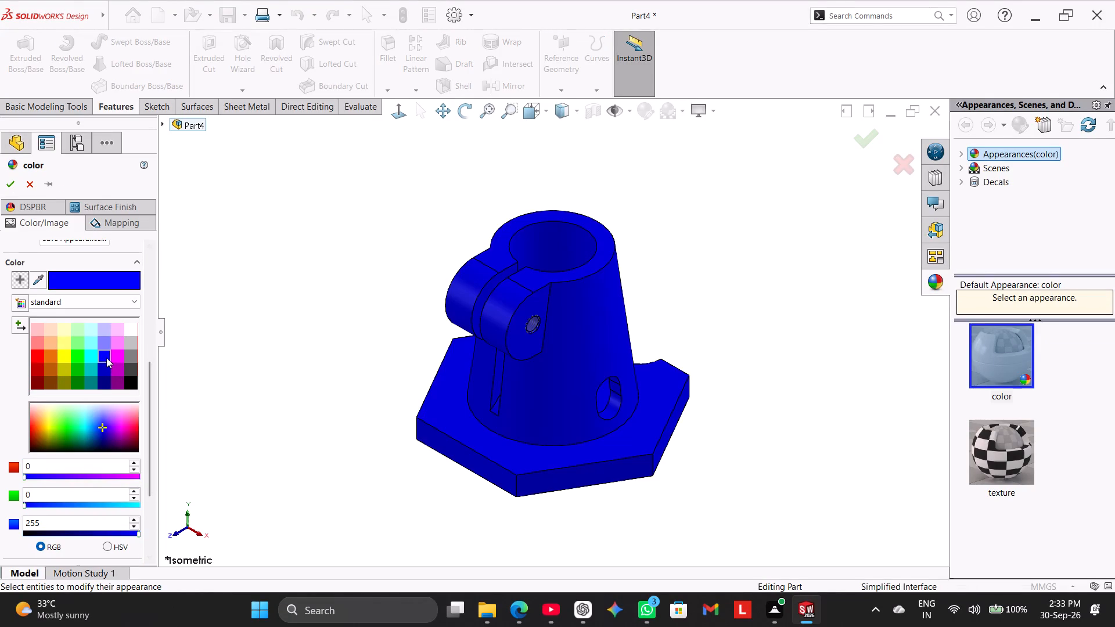
{"action": "left_click", "coordinate": [106, 344]}
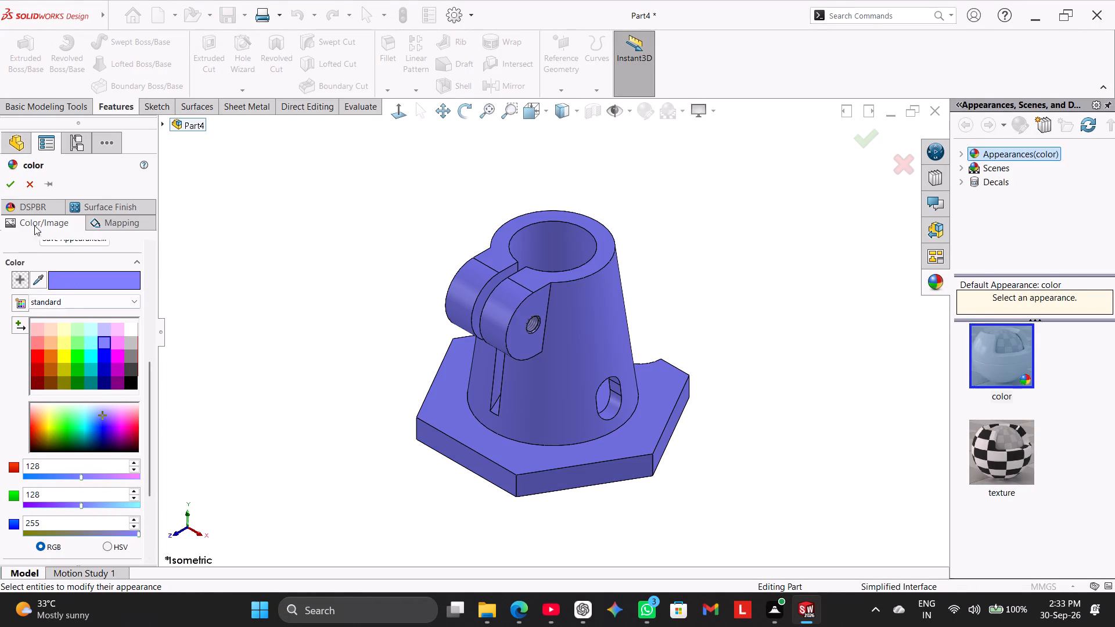
{"action": "left_click", "coordinate": [8, 178]}
{"action": "left_click", "coordinate": [234, 226]}
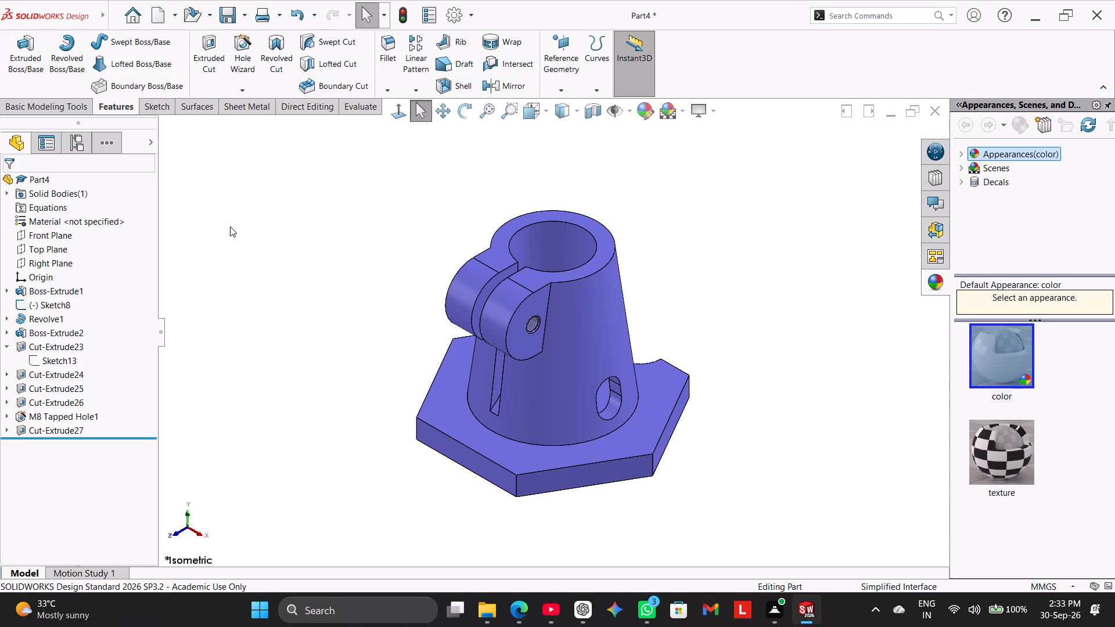
Apply the polished aluminum appearance to Cut-Extrude23, Cut-Extrude24, Cut-Extrude26, Cut-Extrude27 and the M8 tapped hole.
{"action": "left_click", "coordinate": [6, 344]}
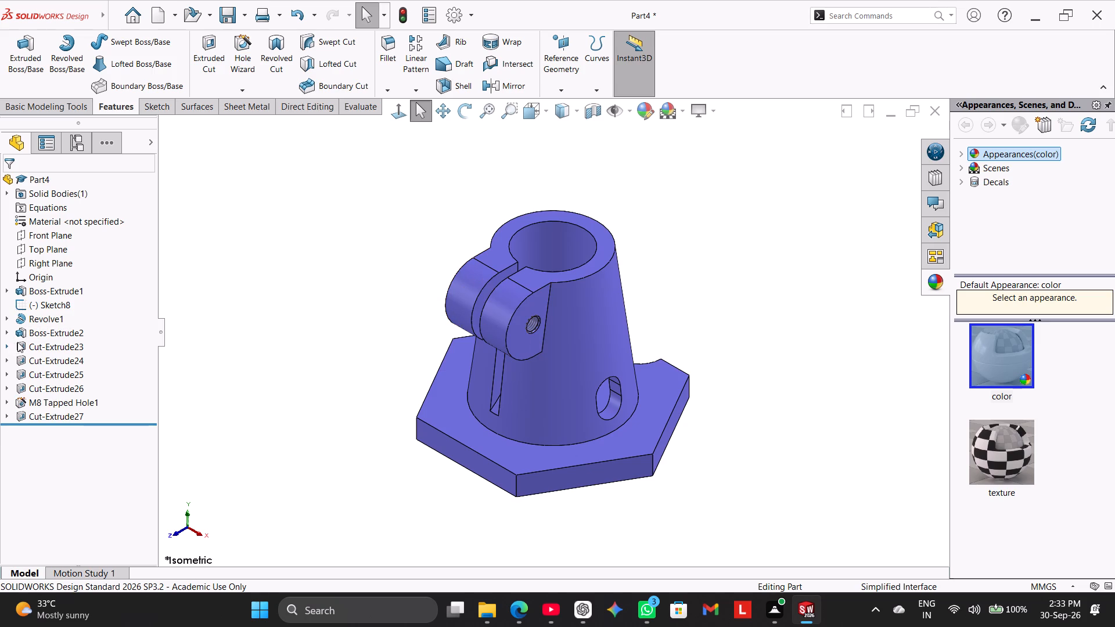
{"action": "left_click", "coordinate": [75, 413], "text": "ctrl"}
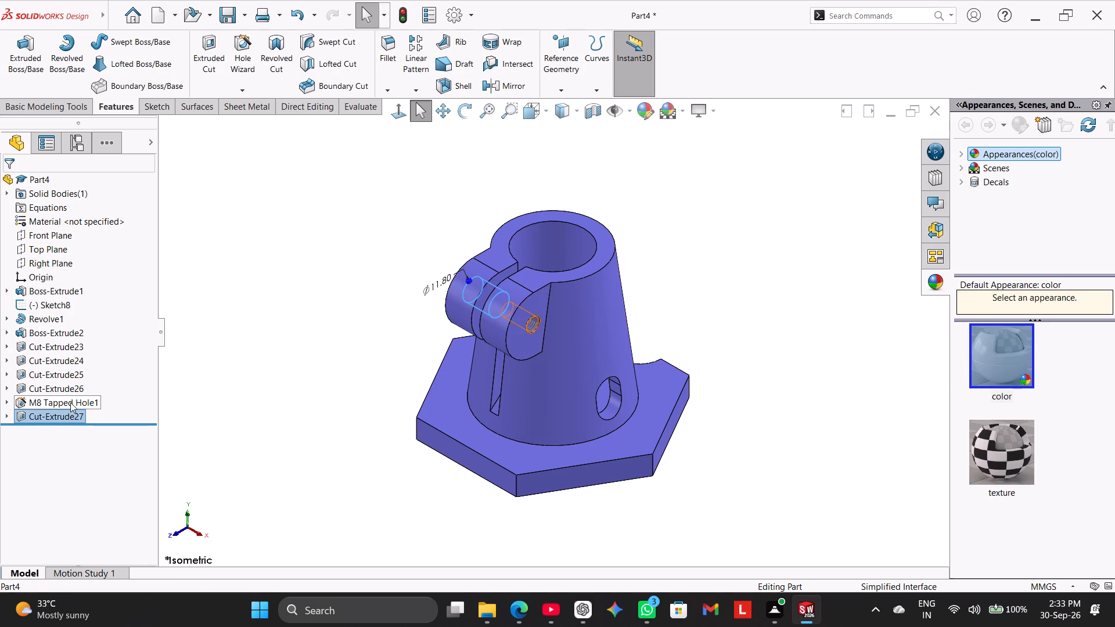
{"action": "left_click", "coordinate": [70, 402], "text": "ctrl"}
{"action": "left_click", "coordinate": [62, 390], "text": "ctrl"}
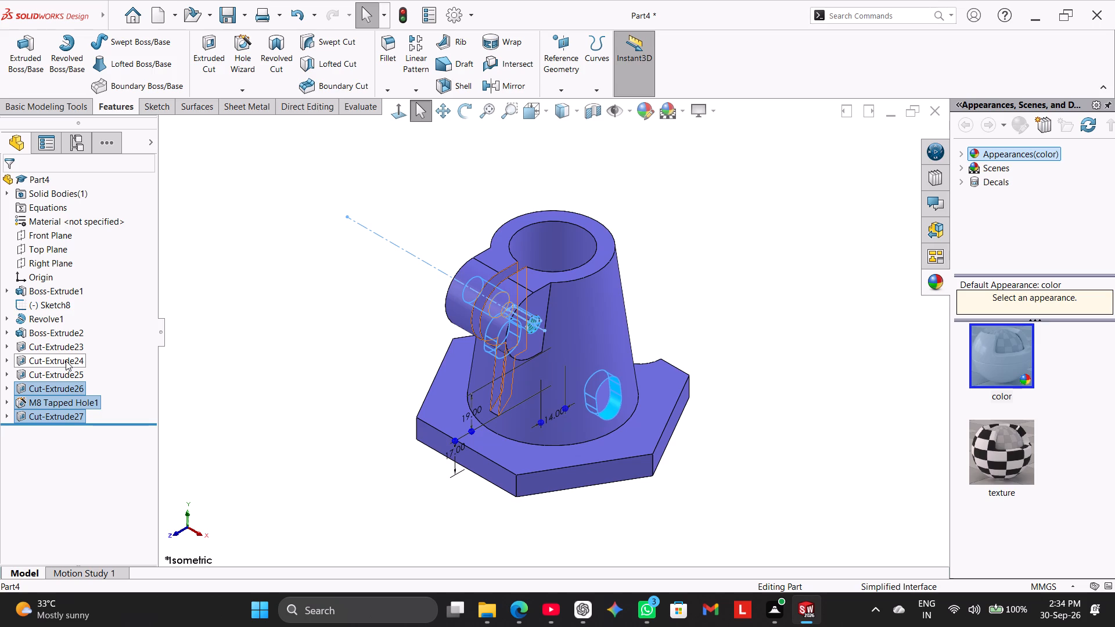
{"action": "left_click", "coordinate": [66, 361], "text": "ctrl"}
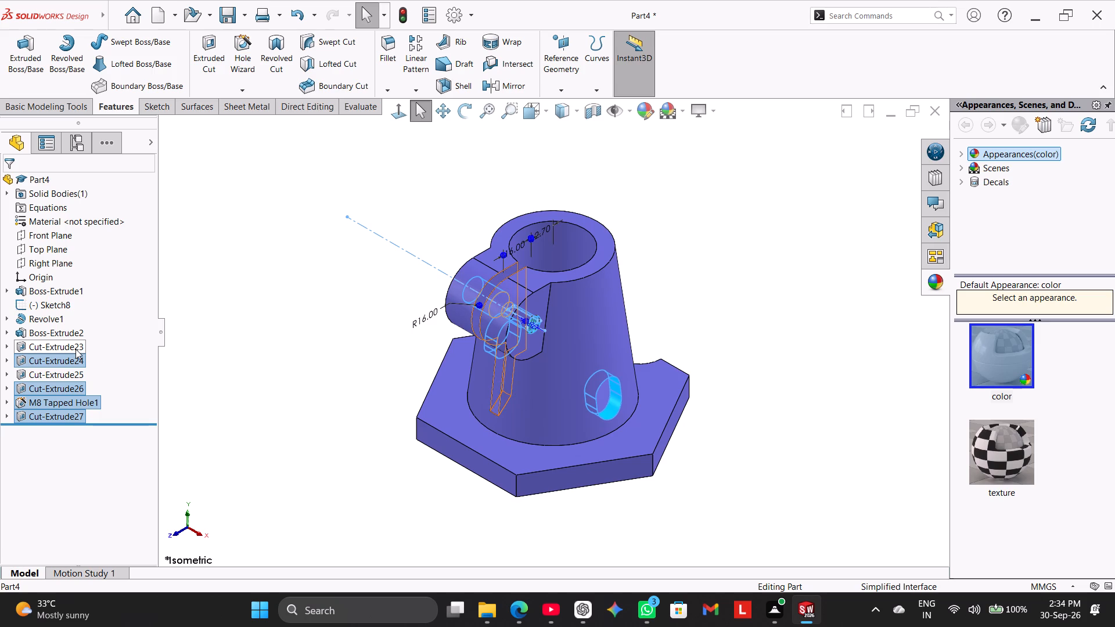
{"action": "left_click", "coordinate": [75, 349], "text": "ctrl"}
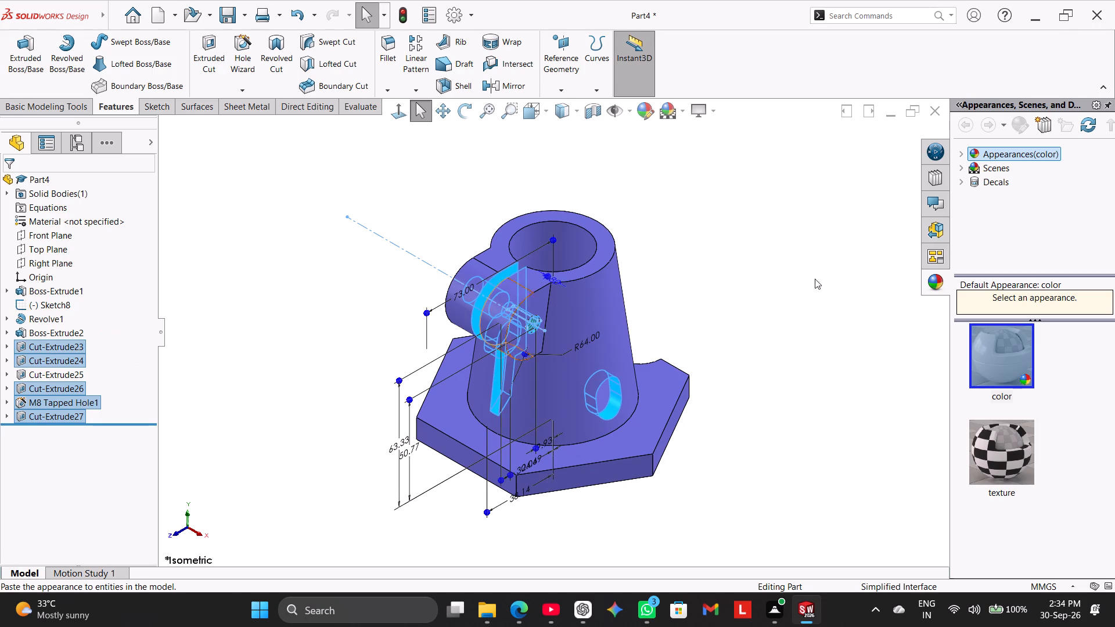
{"action": "left_click", "coordinate": [967, 151]}
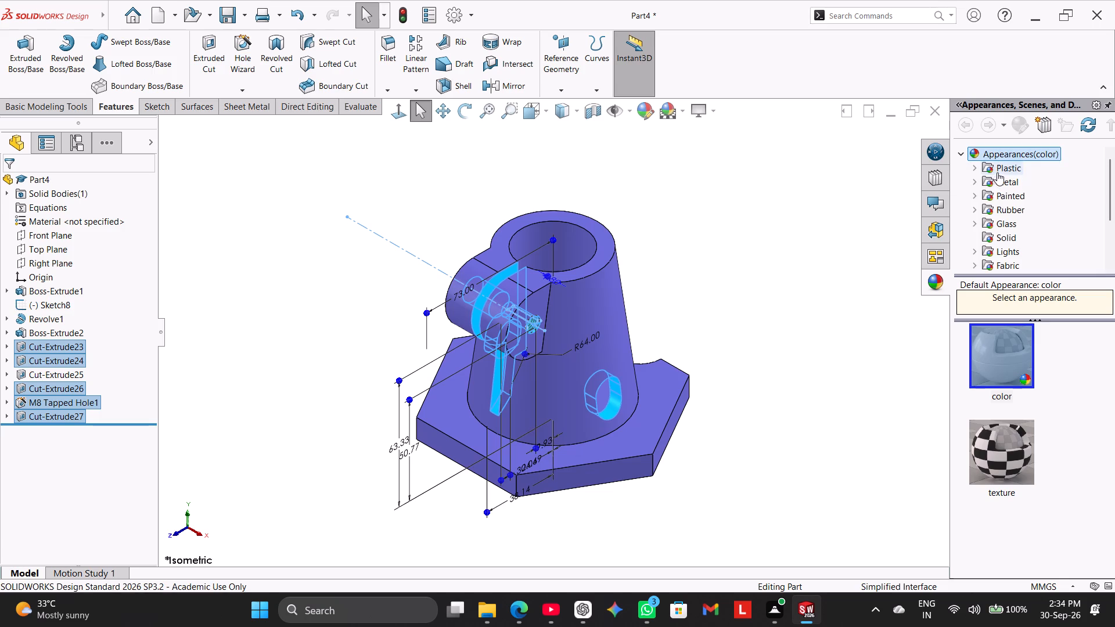
{"action": "left_click", "coordinate": [999, 177]}
{"action": "left_click", "coordinate": [977, 180]}
{"action": "left_click", "coordinate": [1017, 194]}
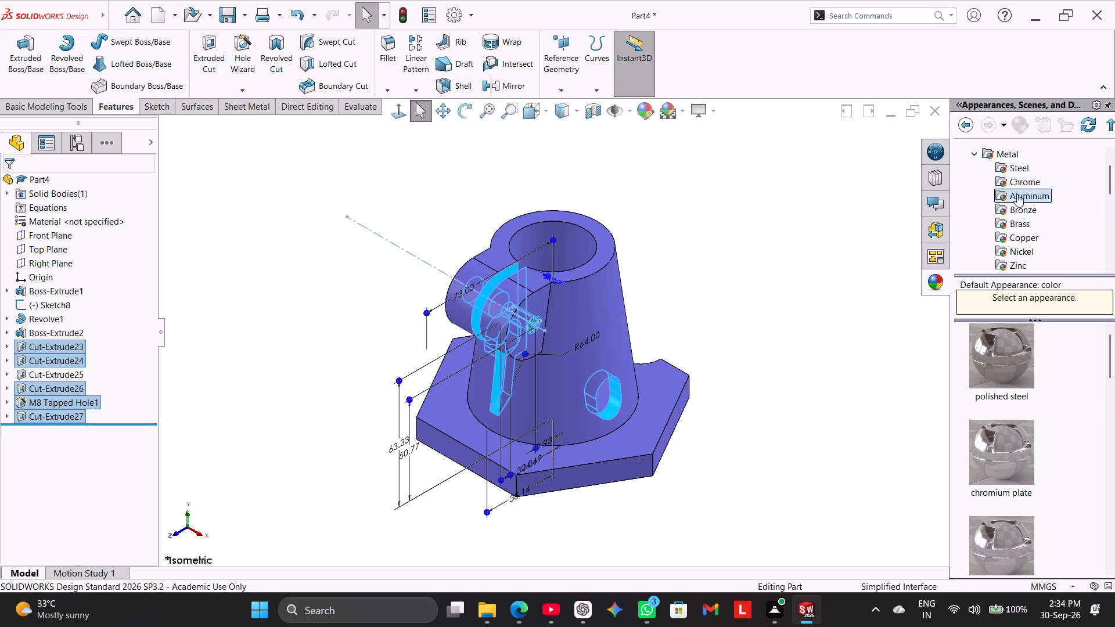
{"action": "left_click", "coordinate": [1017, 382]}
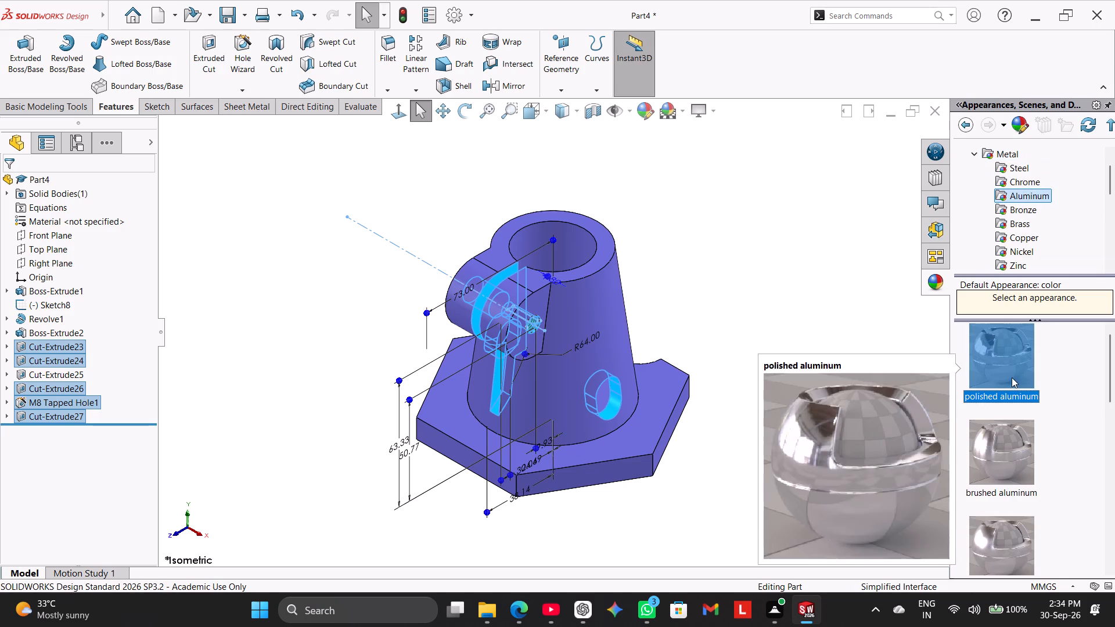
{"action": "double_click", "coordinate": [1012, 377]}
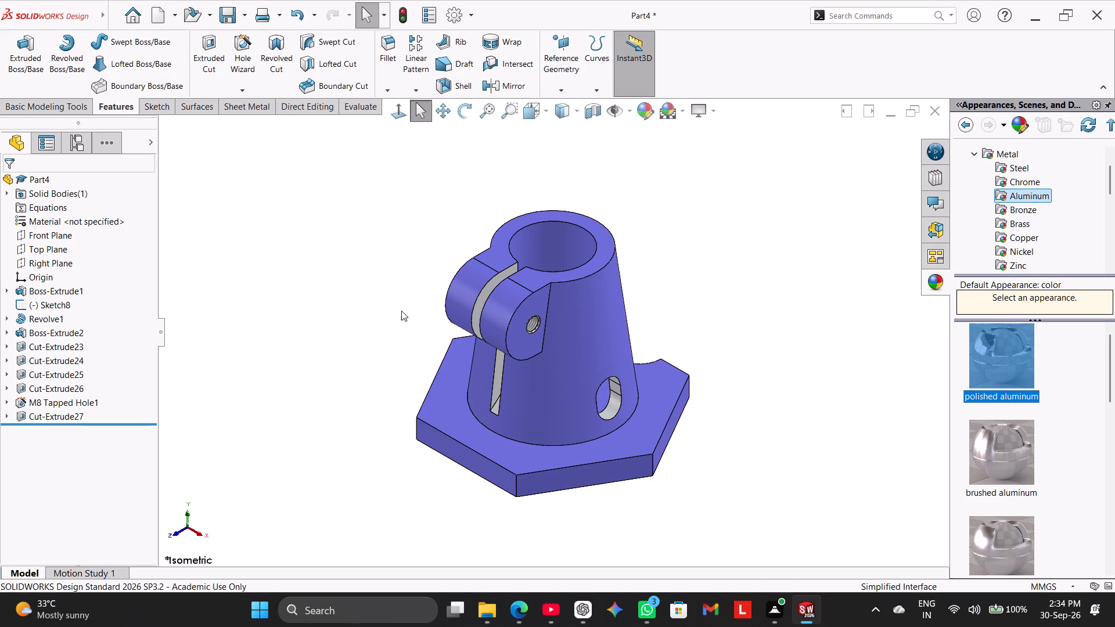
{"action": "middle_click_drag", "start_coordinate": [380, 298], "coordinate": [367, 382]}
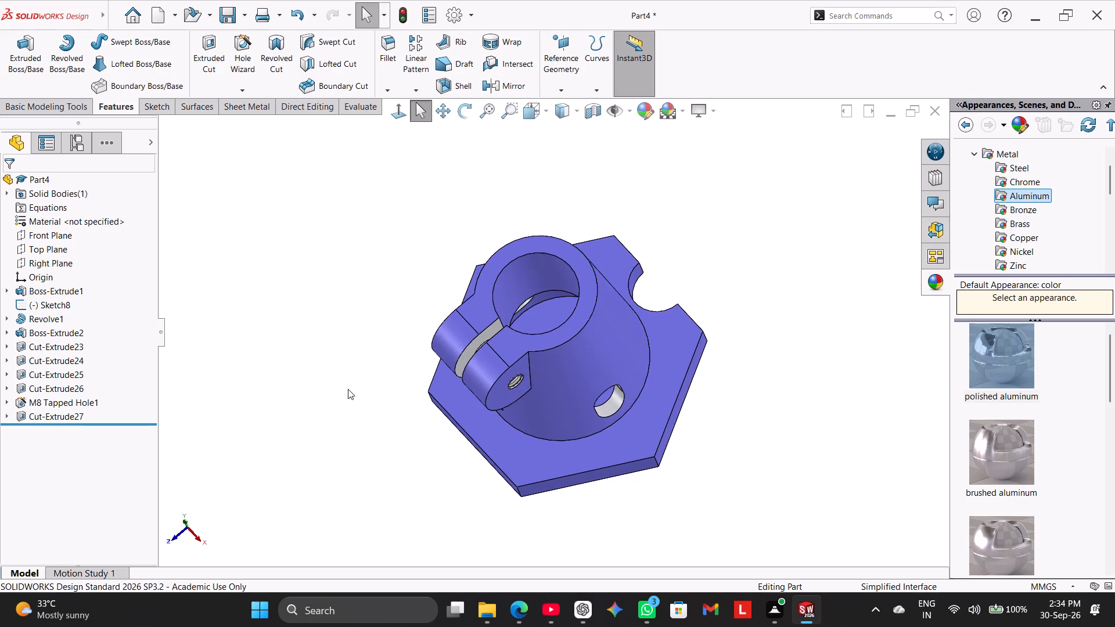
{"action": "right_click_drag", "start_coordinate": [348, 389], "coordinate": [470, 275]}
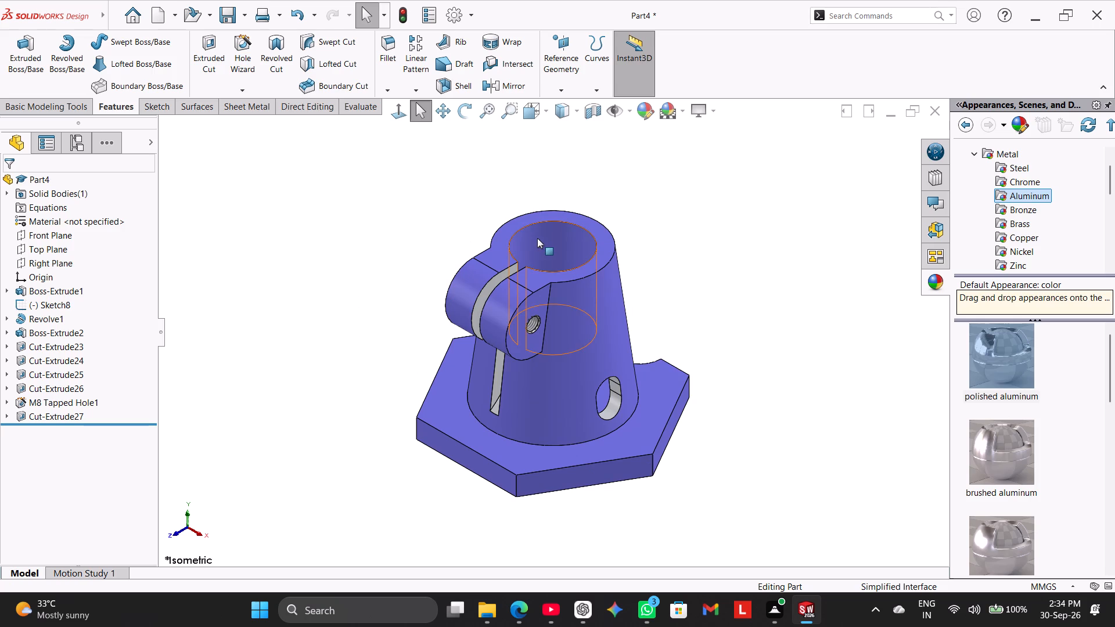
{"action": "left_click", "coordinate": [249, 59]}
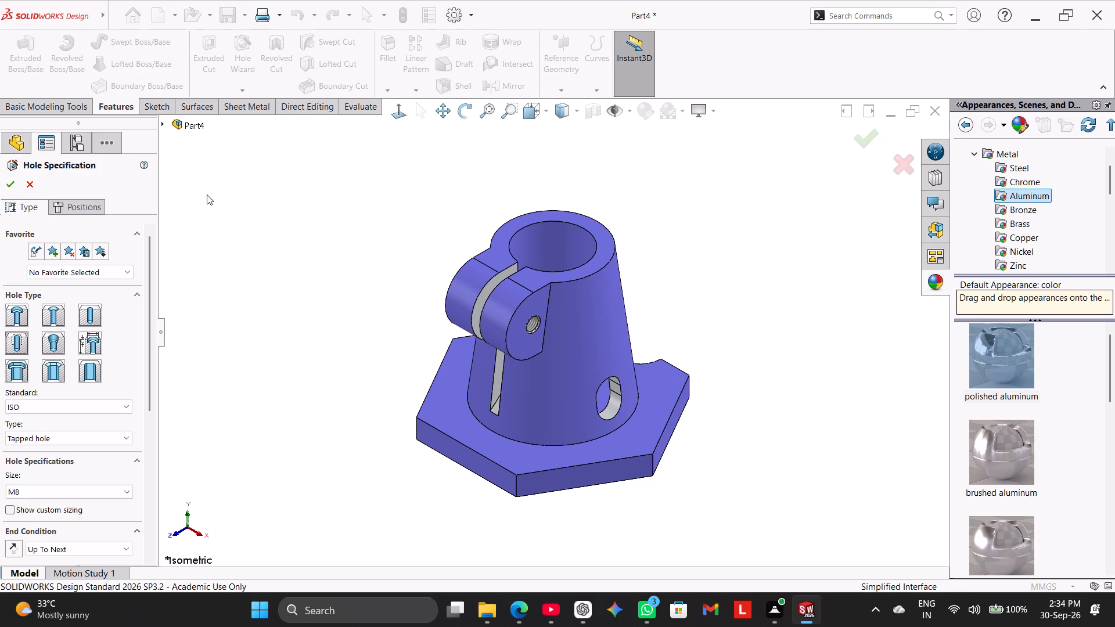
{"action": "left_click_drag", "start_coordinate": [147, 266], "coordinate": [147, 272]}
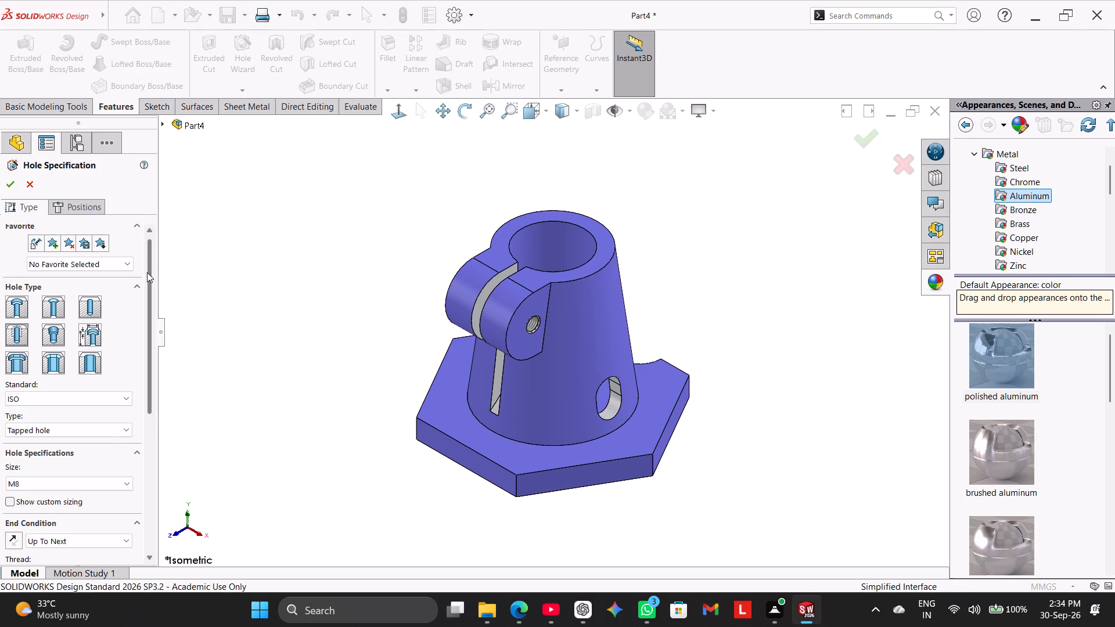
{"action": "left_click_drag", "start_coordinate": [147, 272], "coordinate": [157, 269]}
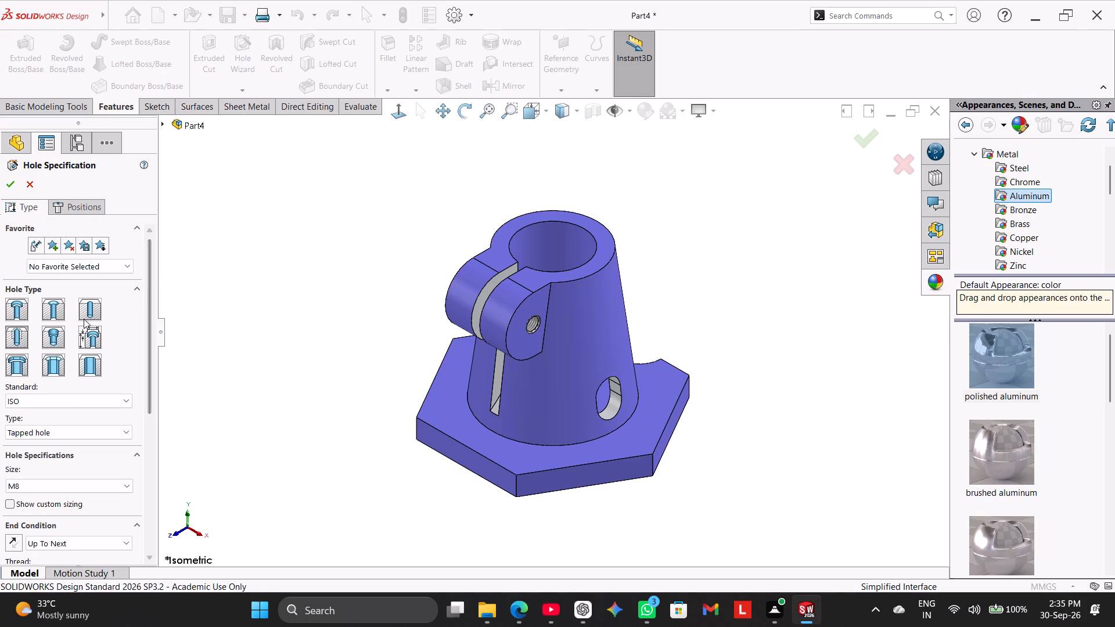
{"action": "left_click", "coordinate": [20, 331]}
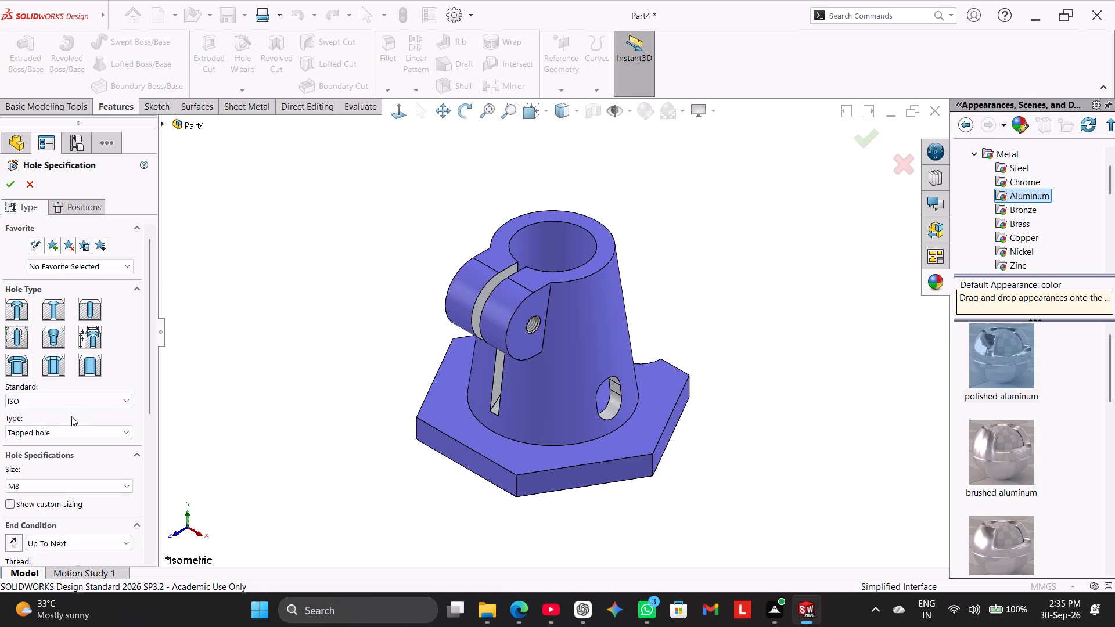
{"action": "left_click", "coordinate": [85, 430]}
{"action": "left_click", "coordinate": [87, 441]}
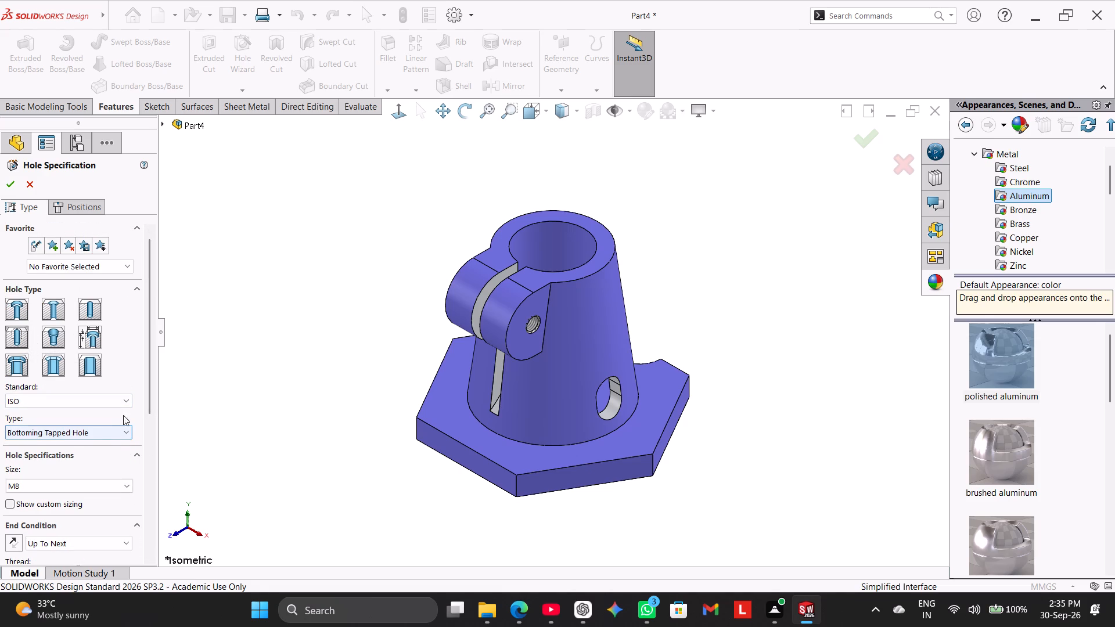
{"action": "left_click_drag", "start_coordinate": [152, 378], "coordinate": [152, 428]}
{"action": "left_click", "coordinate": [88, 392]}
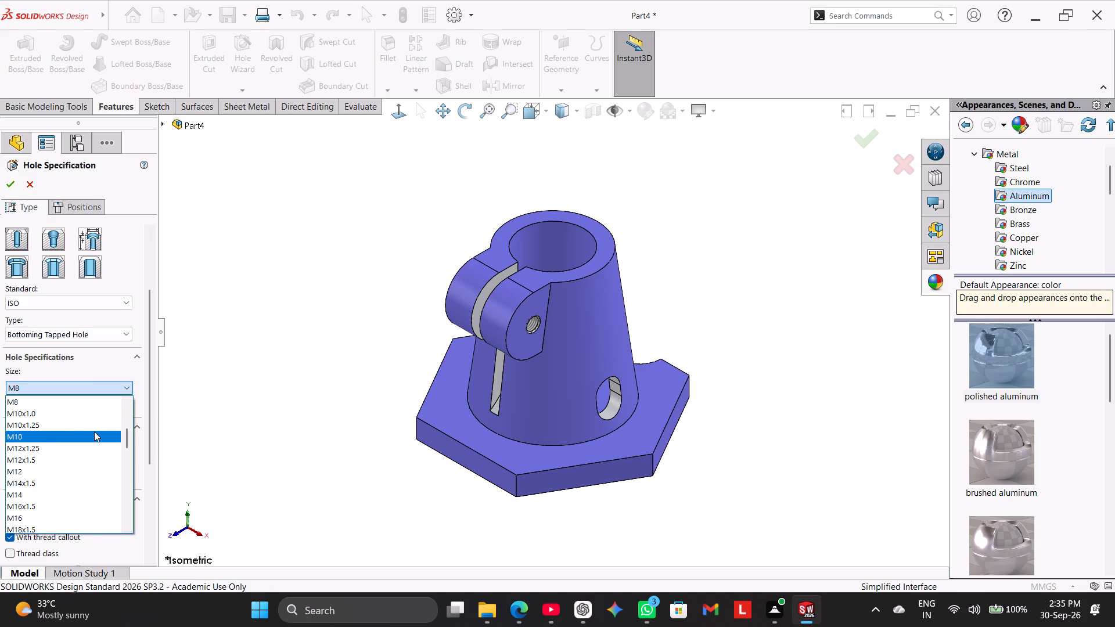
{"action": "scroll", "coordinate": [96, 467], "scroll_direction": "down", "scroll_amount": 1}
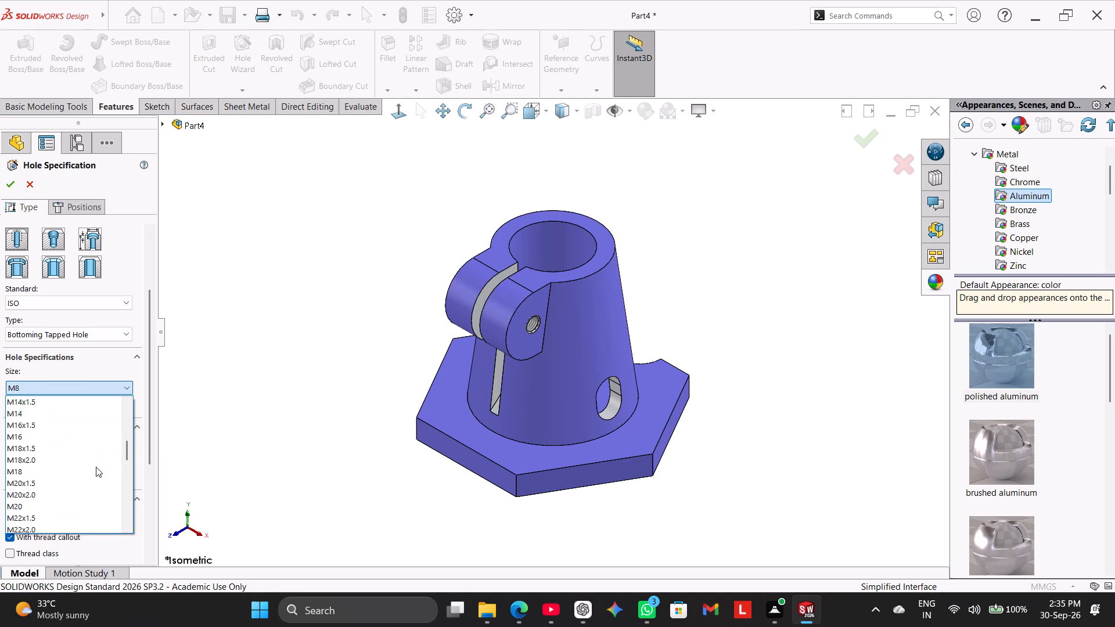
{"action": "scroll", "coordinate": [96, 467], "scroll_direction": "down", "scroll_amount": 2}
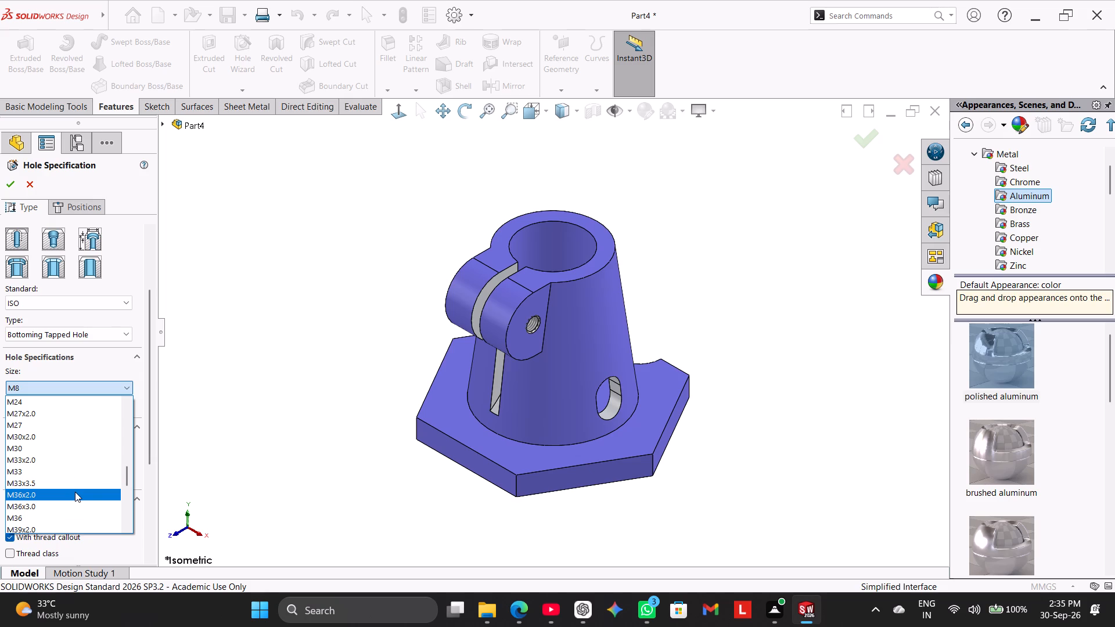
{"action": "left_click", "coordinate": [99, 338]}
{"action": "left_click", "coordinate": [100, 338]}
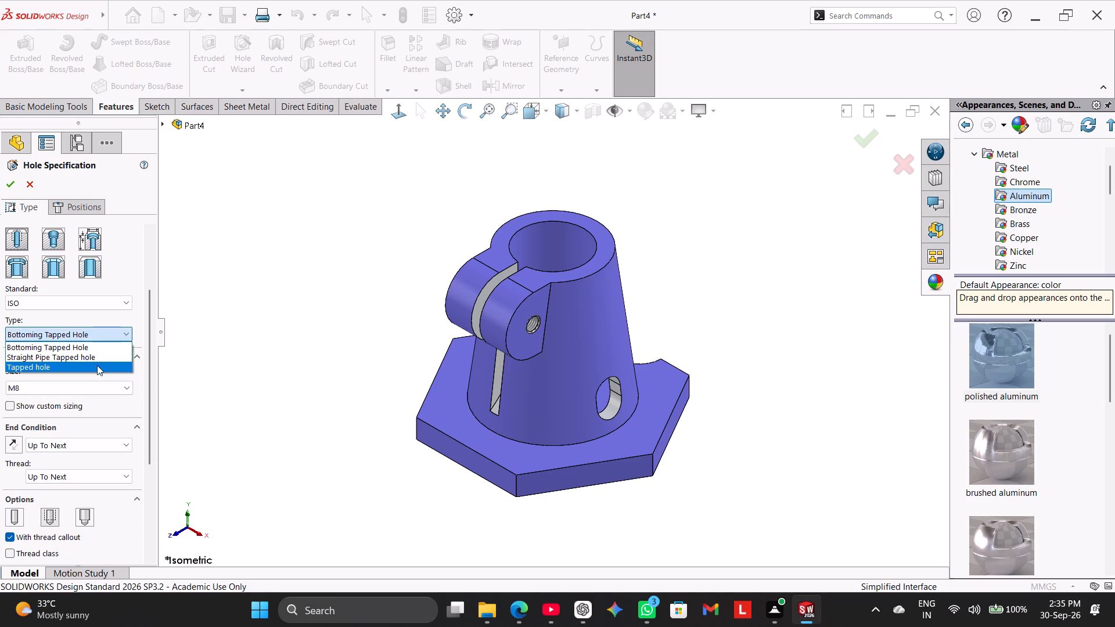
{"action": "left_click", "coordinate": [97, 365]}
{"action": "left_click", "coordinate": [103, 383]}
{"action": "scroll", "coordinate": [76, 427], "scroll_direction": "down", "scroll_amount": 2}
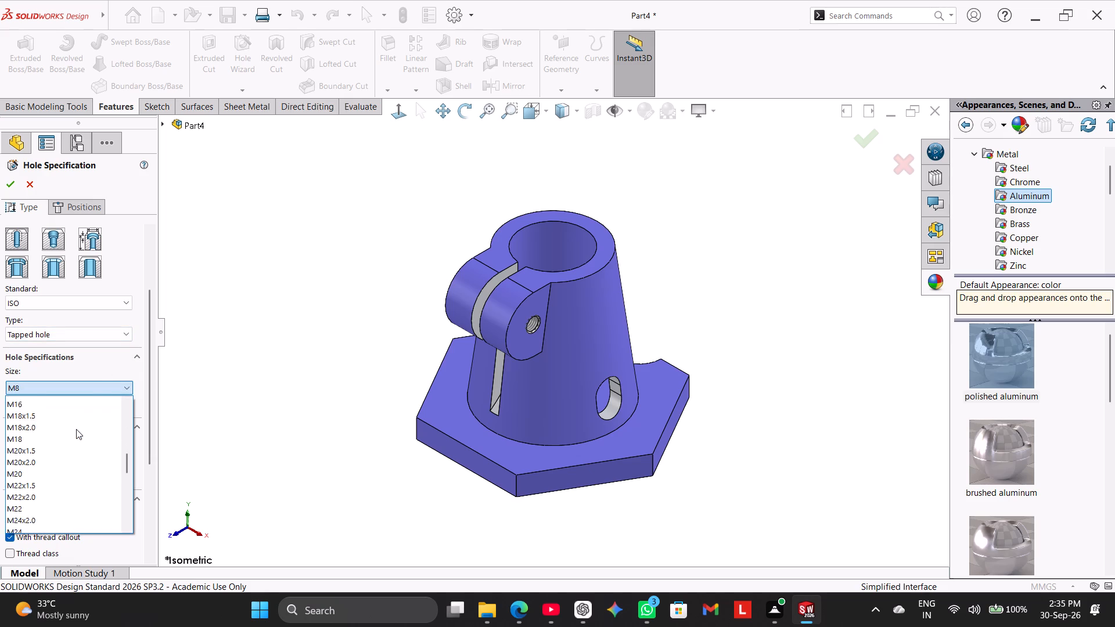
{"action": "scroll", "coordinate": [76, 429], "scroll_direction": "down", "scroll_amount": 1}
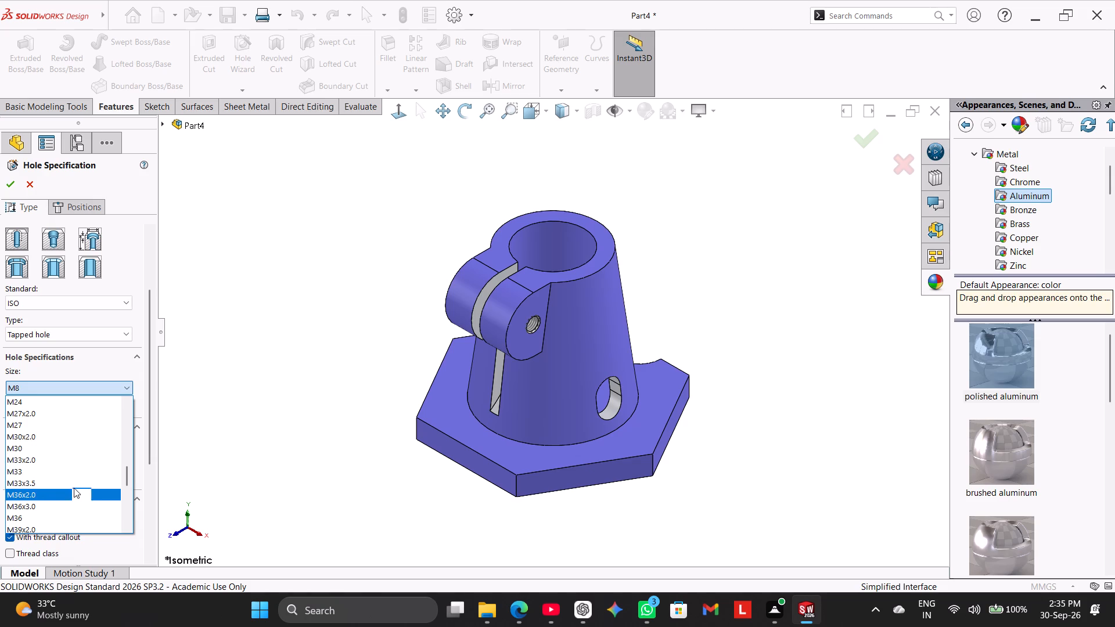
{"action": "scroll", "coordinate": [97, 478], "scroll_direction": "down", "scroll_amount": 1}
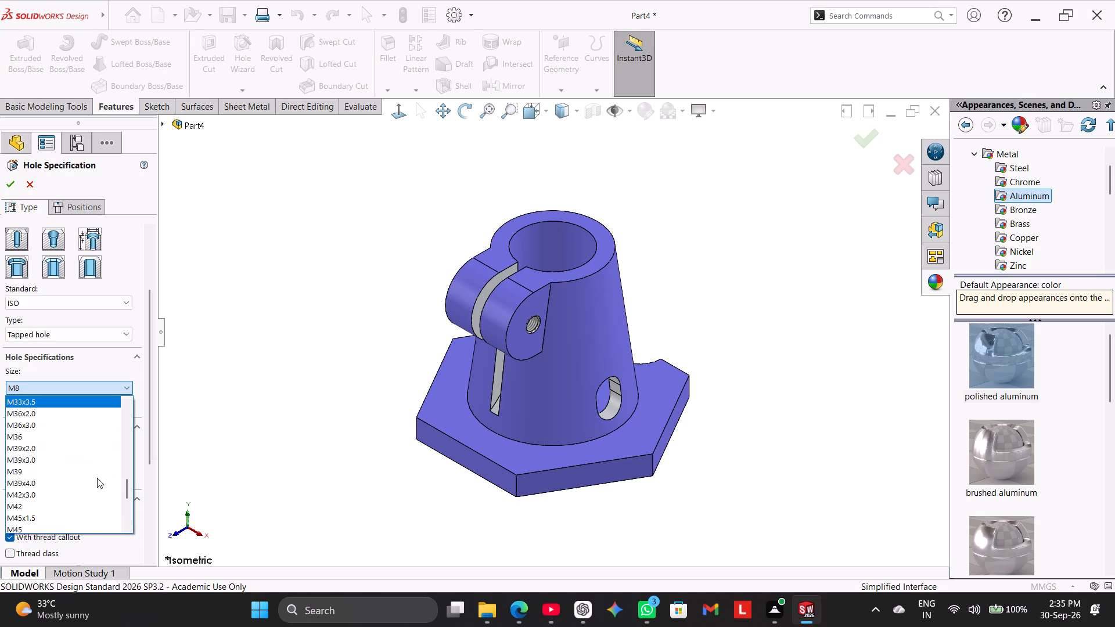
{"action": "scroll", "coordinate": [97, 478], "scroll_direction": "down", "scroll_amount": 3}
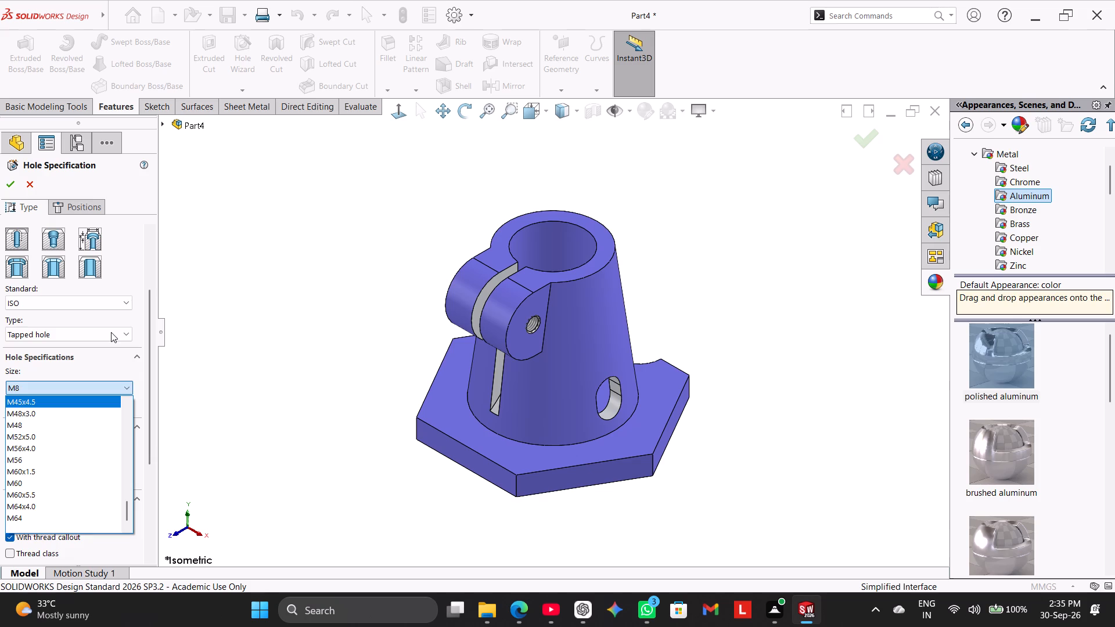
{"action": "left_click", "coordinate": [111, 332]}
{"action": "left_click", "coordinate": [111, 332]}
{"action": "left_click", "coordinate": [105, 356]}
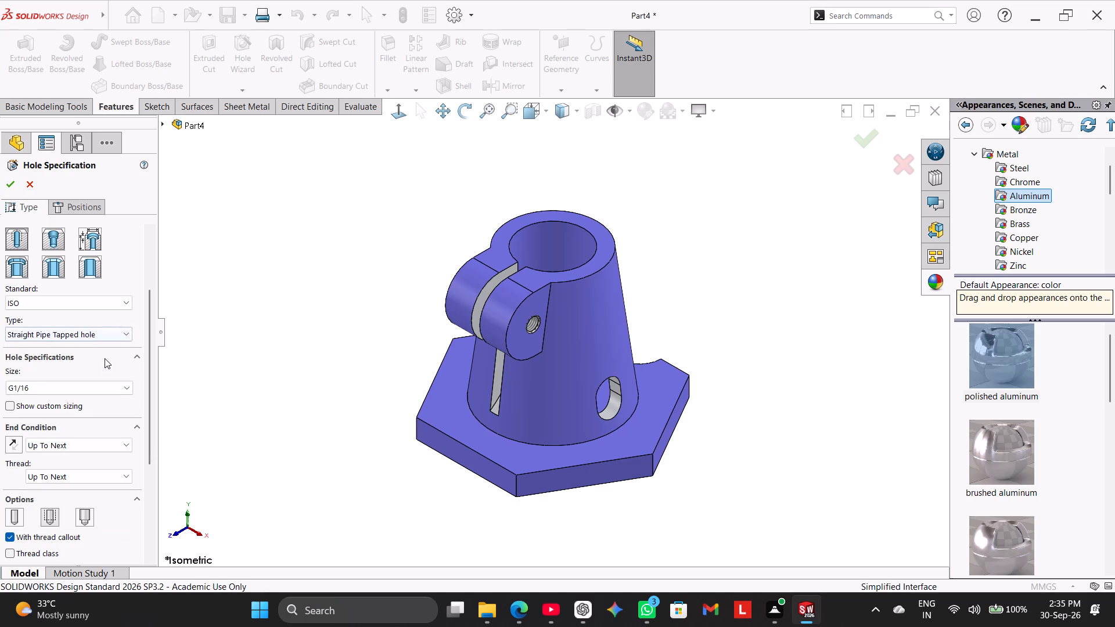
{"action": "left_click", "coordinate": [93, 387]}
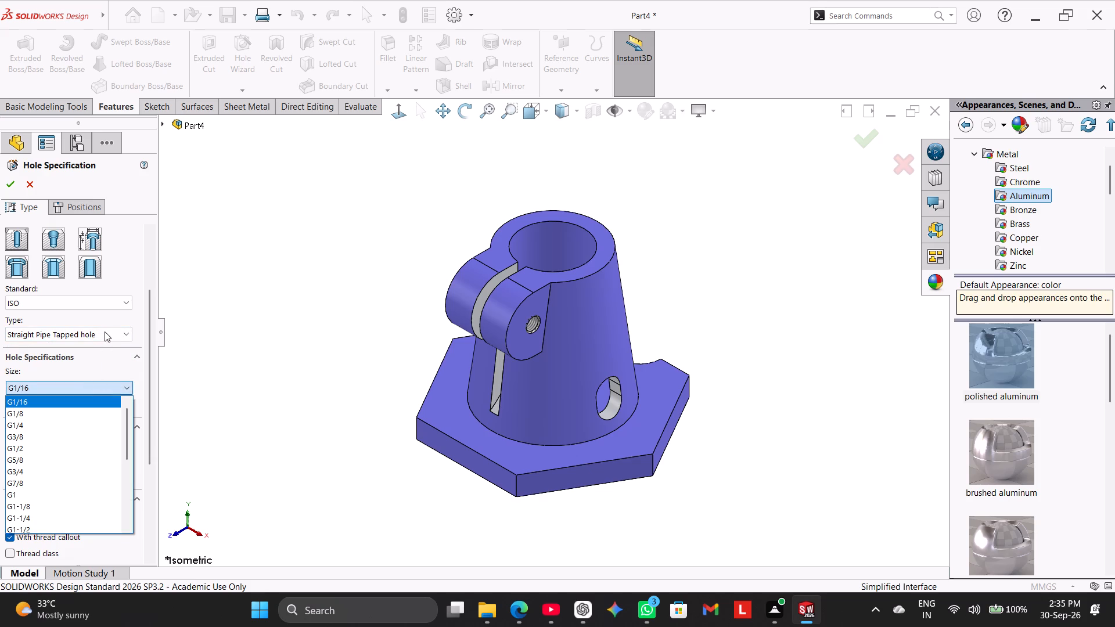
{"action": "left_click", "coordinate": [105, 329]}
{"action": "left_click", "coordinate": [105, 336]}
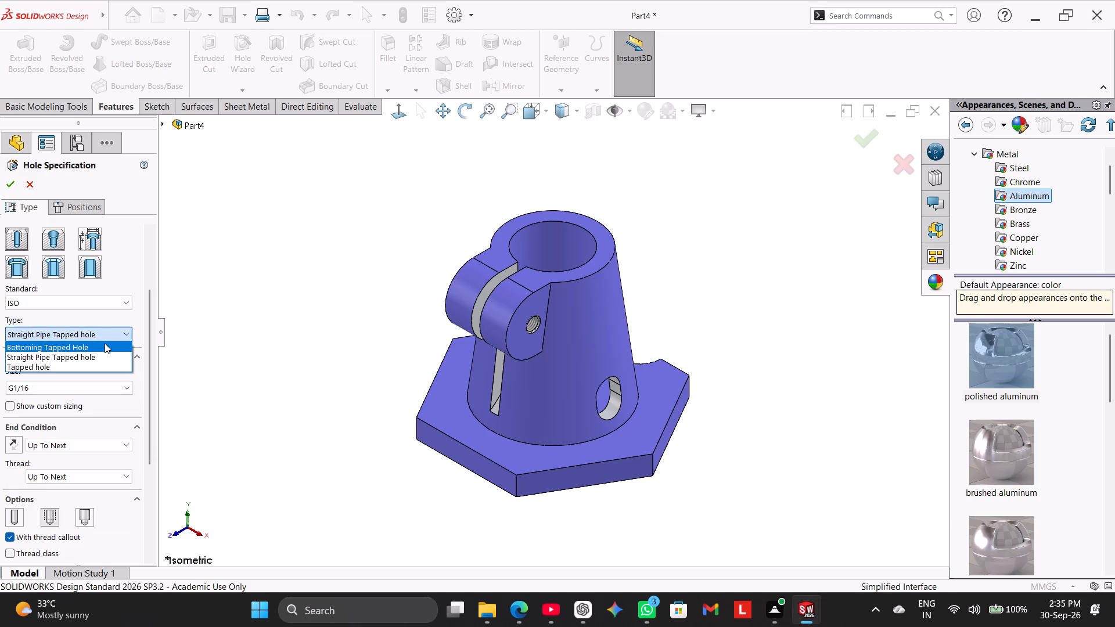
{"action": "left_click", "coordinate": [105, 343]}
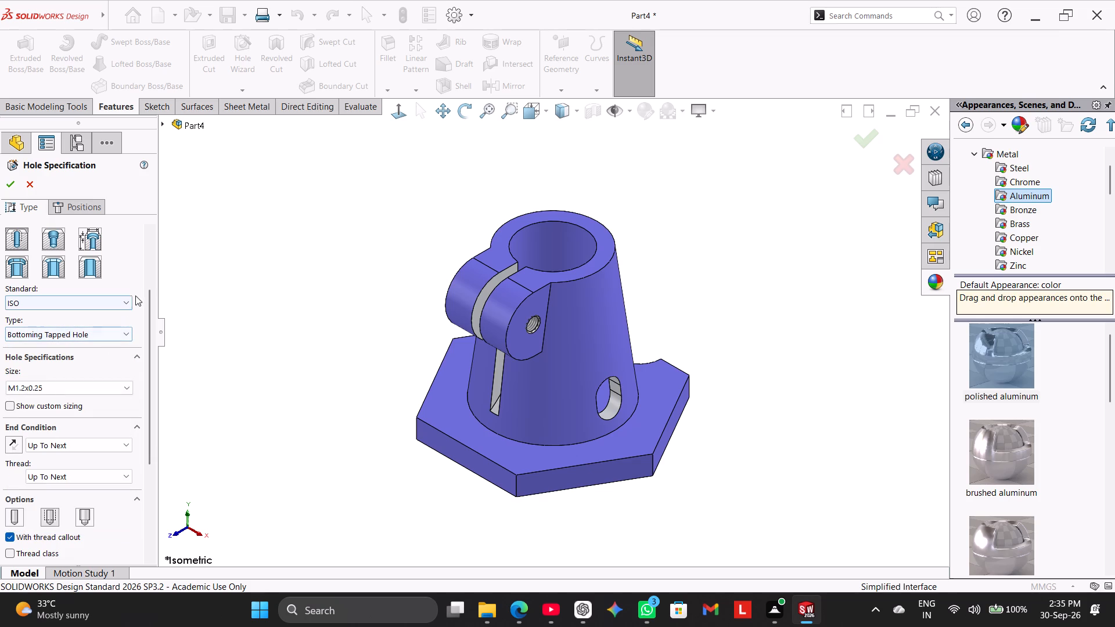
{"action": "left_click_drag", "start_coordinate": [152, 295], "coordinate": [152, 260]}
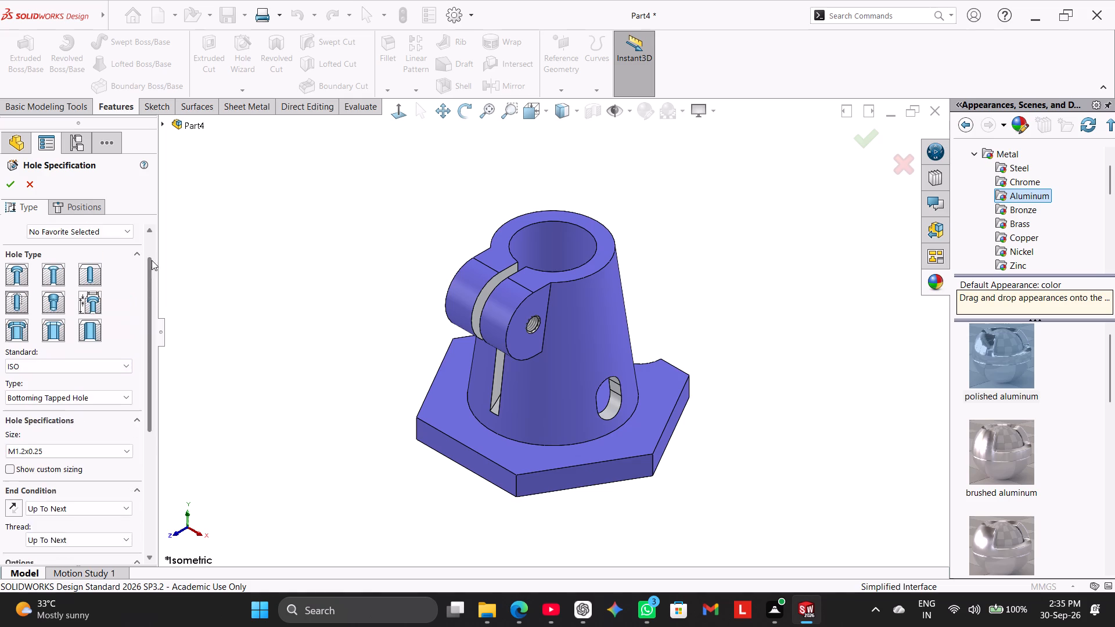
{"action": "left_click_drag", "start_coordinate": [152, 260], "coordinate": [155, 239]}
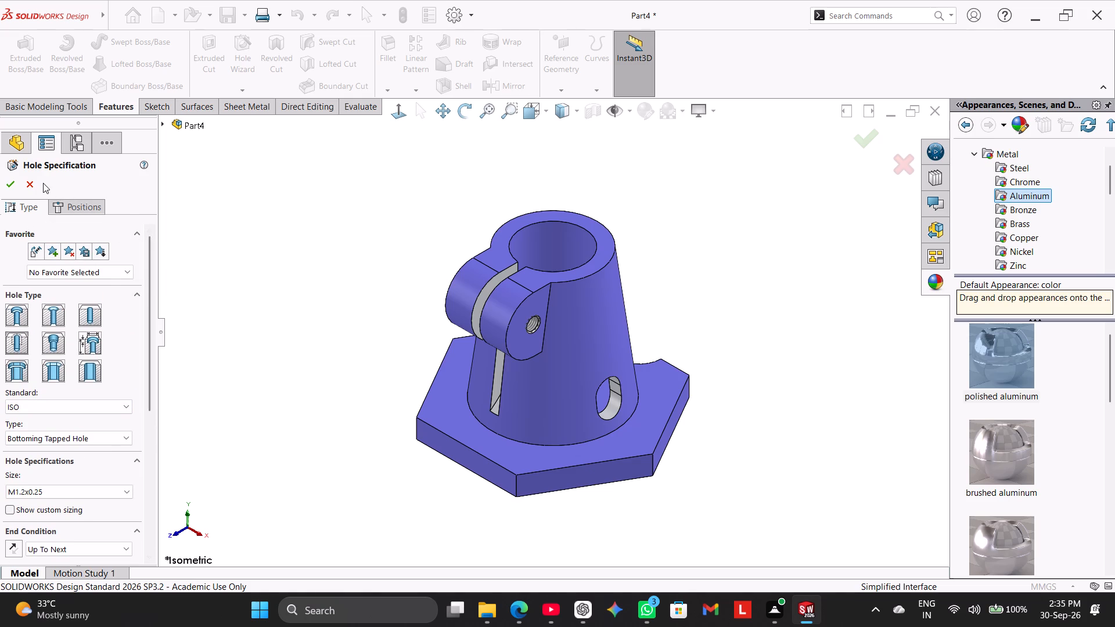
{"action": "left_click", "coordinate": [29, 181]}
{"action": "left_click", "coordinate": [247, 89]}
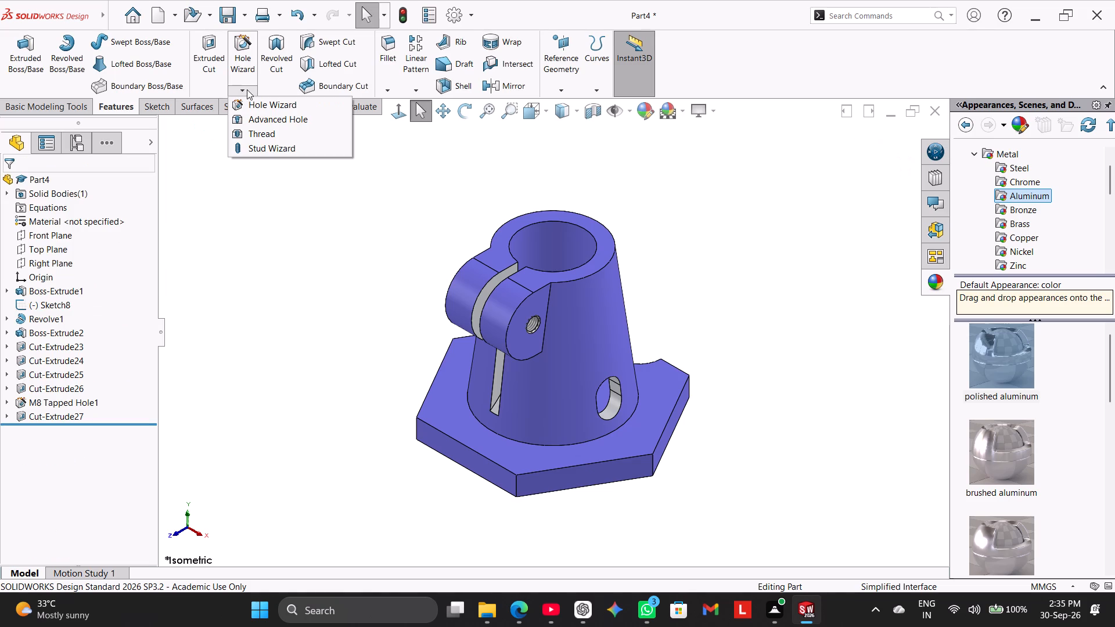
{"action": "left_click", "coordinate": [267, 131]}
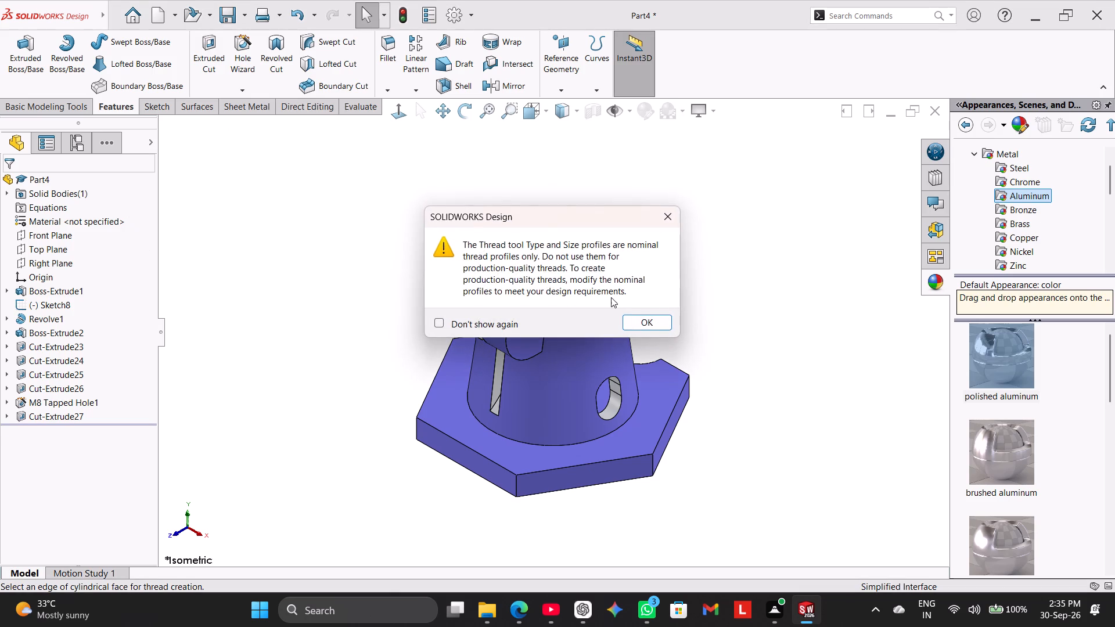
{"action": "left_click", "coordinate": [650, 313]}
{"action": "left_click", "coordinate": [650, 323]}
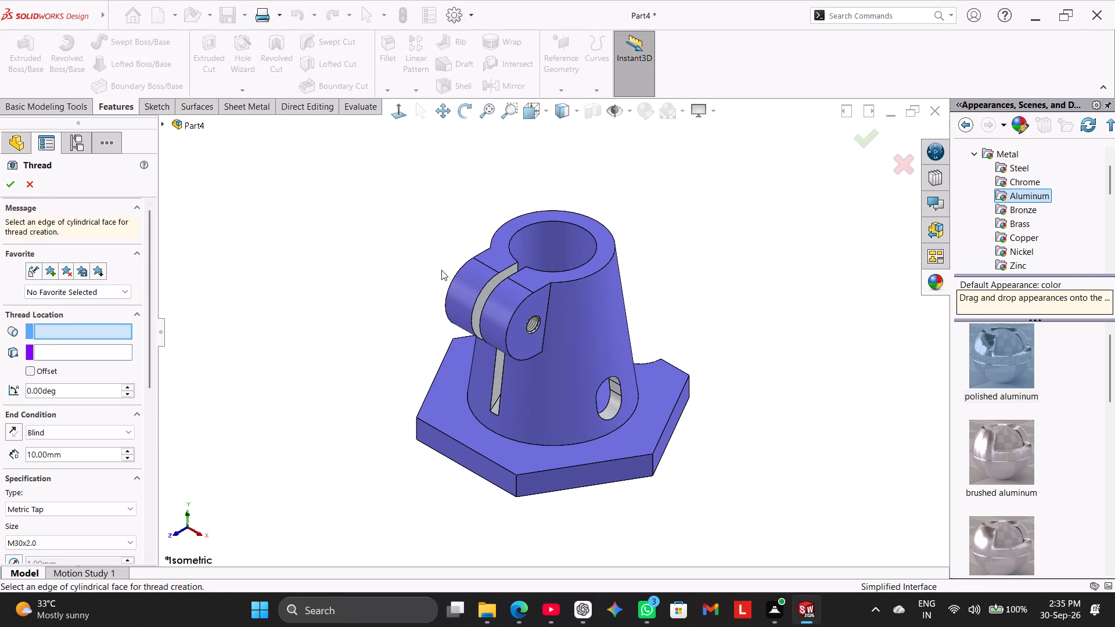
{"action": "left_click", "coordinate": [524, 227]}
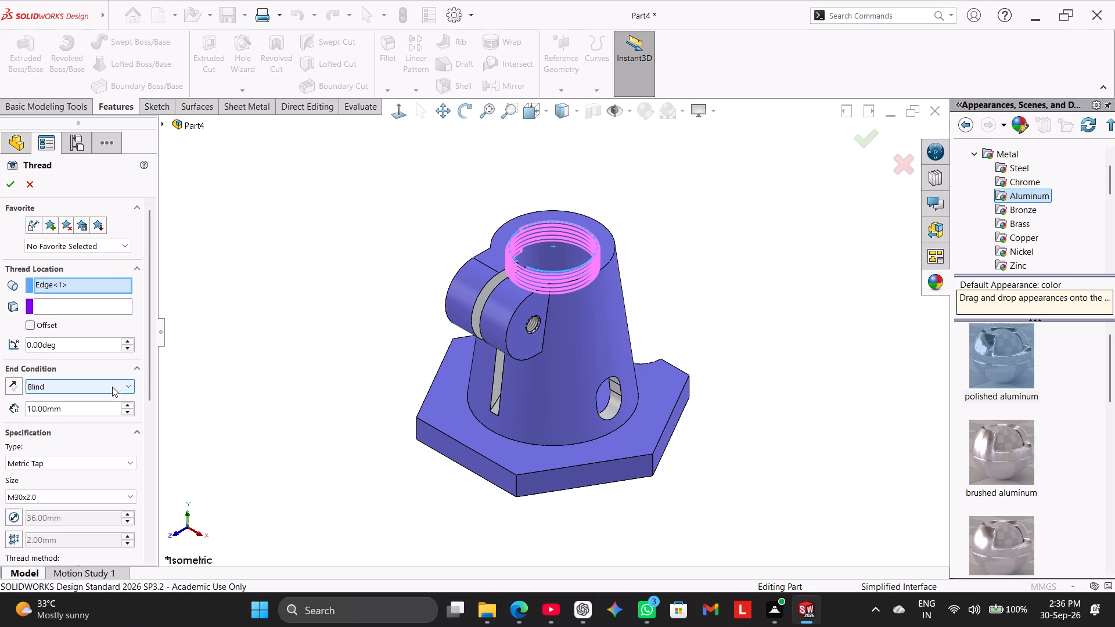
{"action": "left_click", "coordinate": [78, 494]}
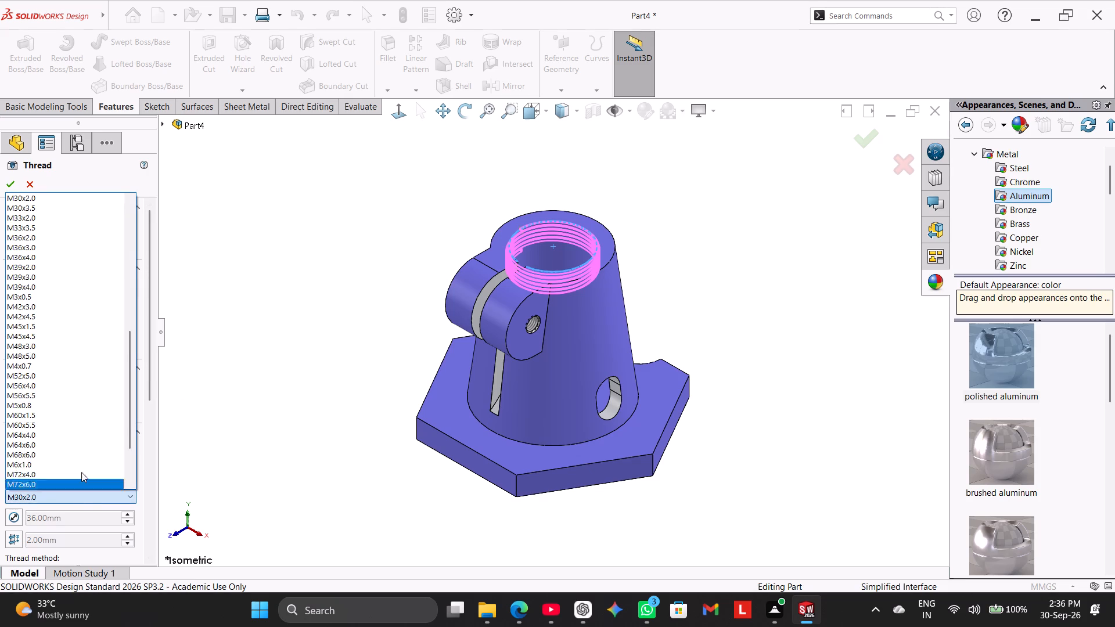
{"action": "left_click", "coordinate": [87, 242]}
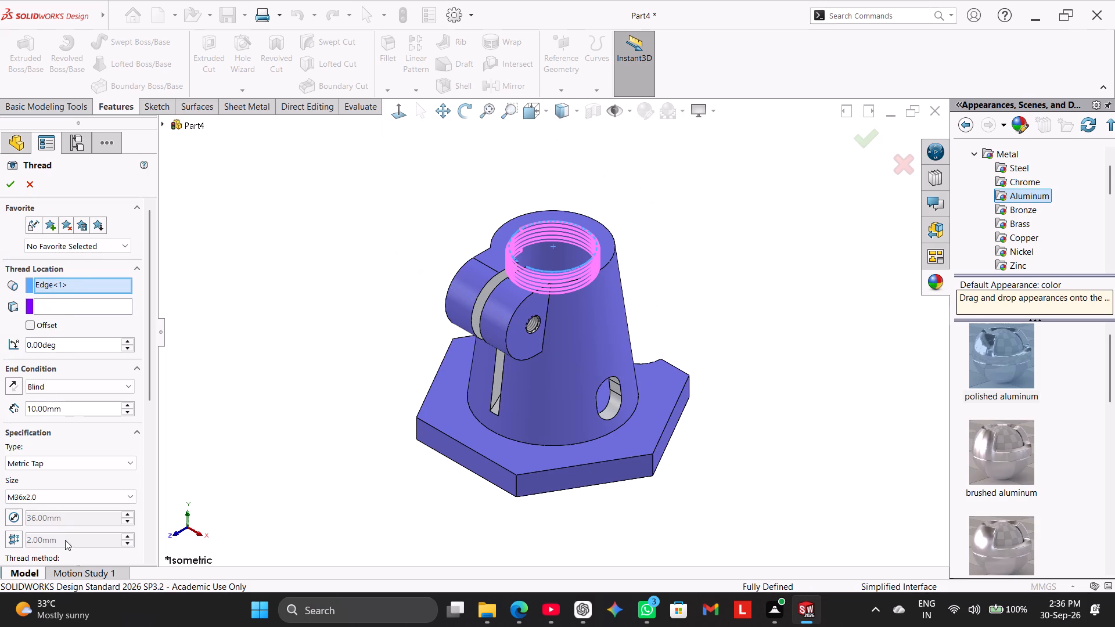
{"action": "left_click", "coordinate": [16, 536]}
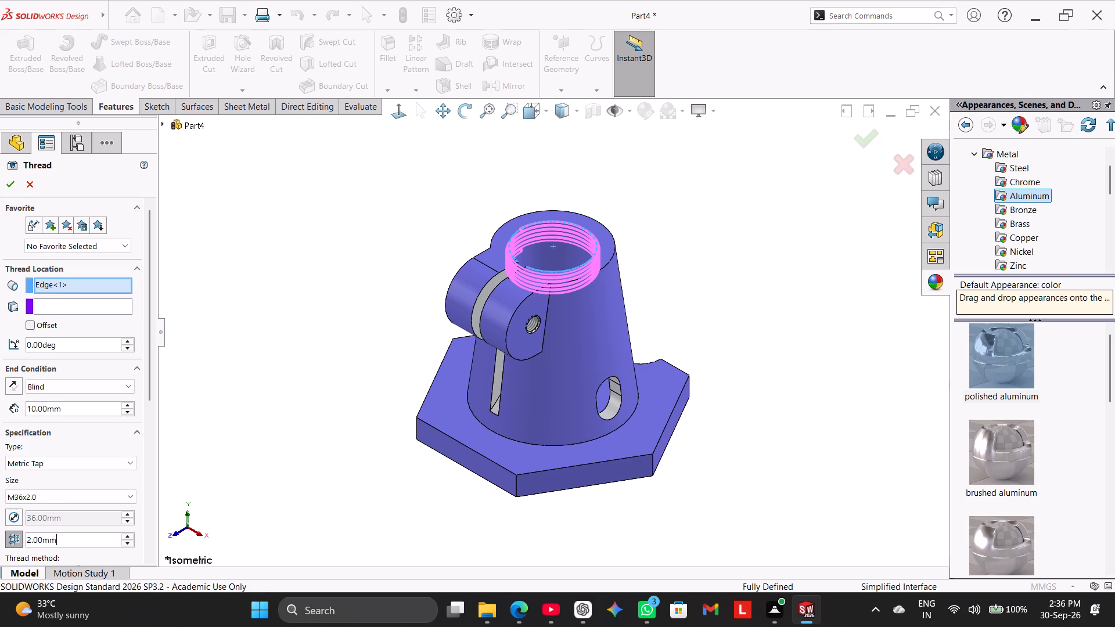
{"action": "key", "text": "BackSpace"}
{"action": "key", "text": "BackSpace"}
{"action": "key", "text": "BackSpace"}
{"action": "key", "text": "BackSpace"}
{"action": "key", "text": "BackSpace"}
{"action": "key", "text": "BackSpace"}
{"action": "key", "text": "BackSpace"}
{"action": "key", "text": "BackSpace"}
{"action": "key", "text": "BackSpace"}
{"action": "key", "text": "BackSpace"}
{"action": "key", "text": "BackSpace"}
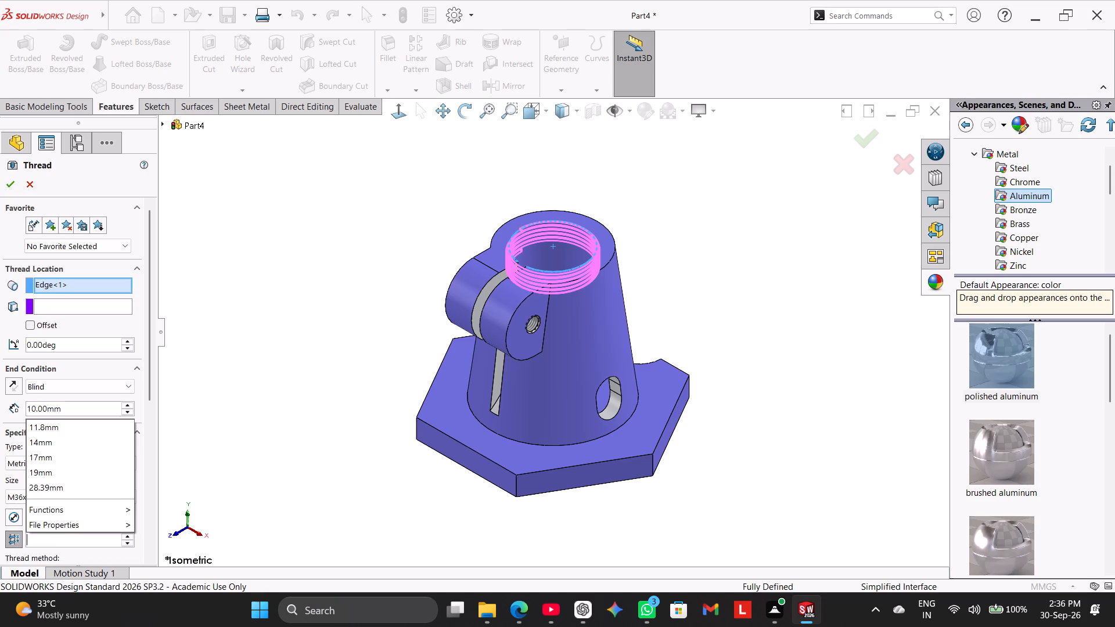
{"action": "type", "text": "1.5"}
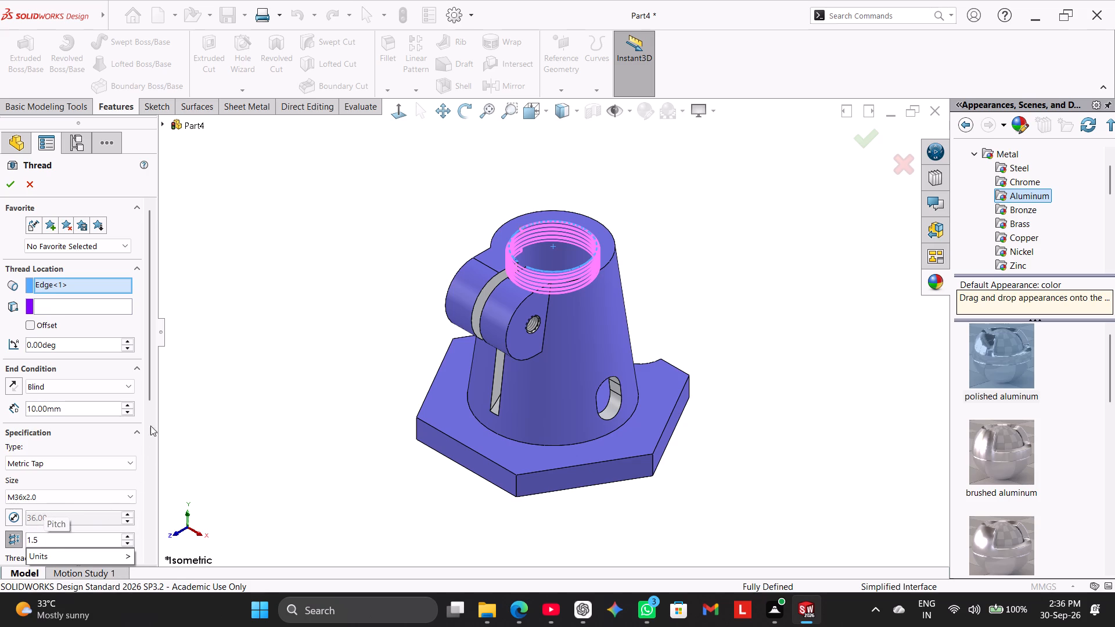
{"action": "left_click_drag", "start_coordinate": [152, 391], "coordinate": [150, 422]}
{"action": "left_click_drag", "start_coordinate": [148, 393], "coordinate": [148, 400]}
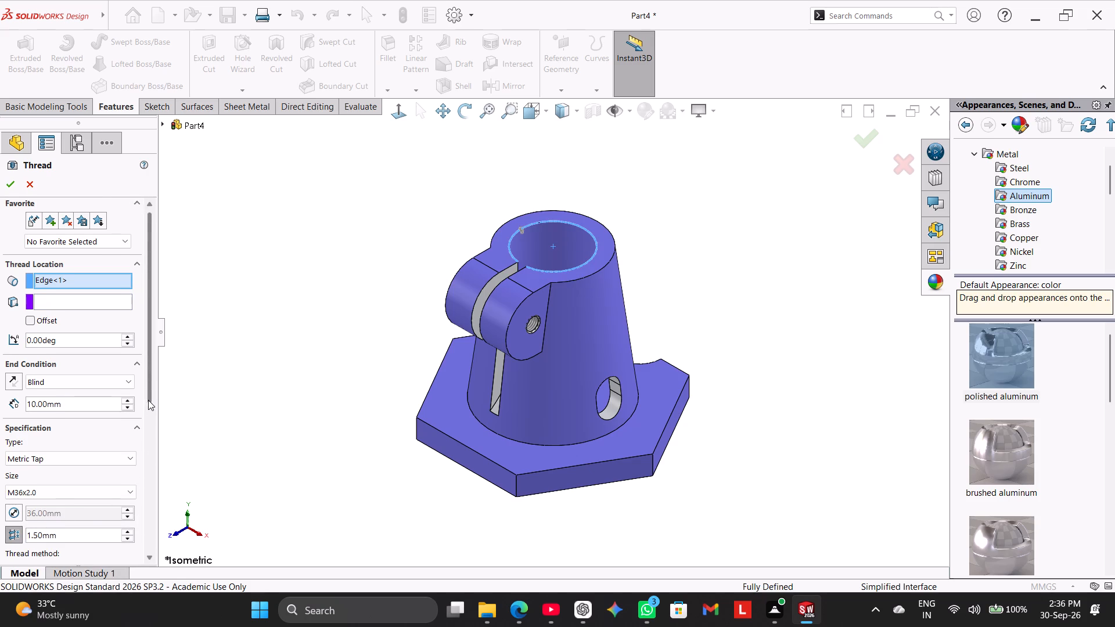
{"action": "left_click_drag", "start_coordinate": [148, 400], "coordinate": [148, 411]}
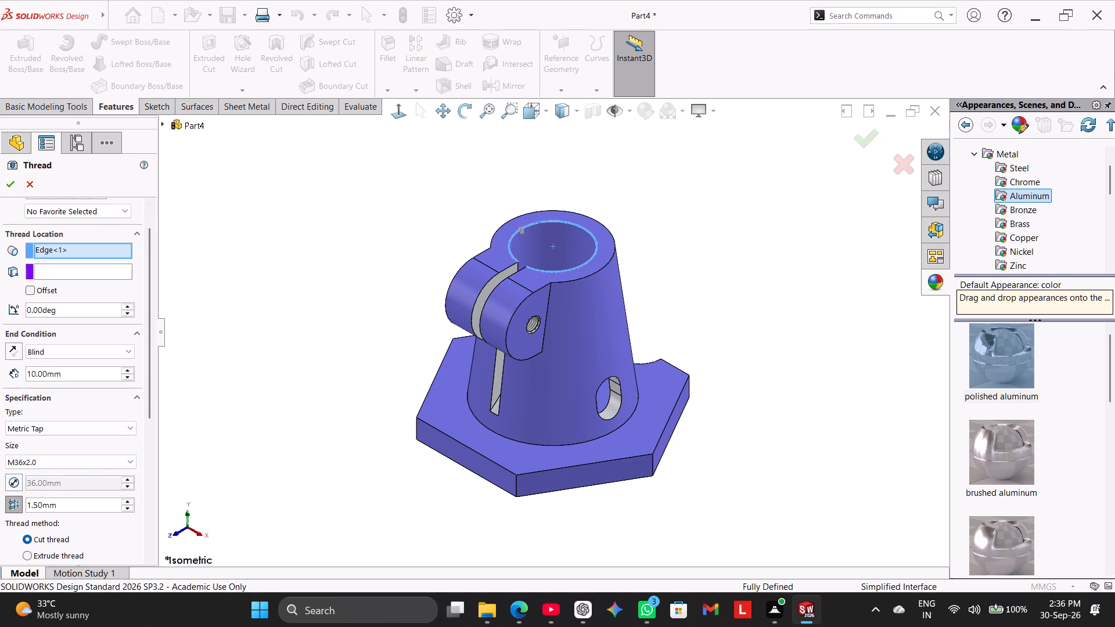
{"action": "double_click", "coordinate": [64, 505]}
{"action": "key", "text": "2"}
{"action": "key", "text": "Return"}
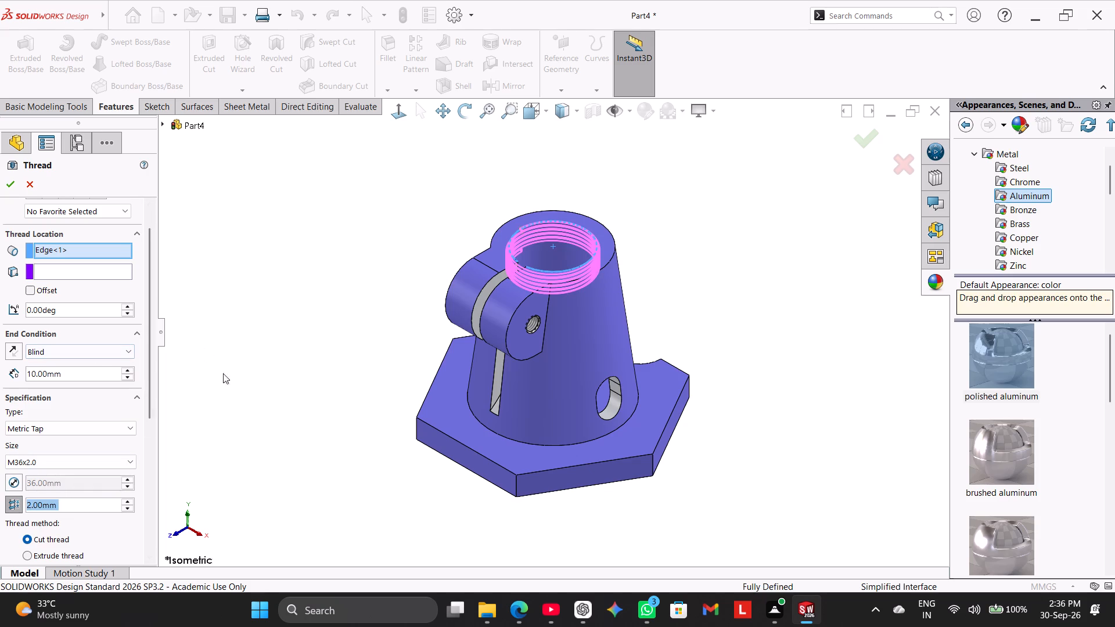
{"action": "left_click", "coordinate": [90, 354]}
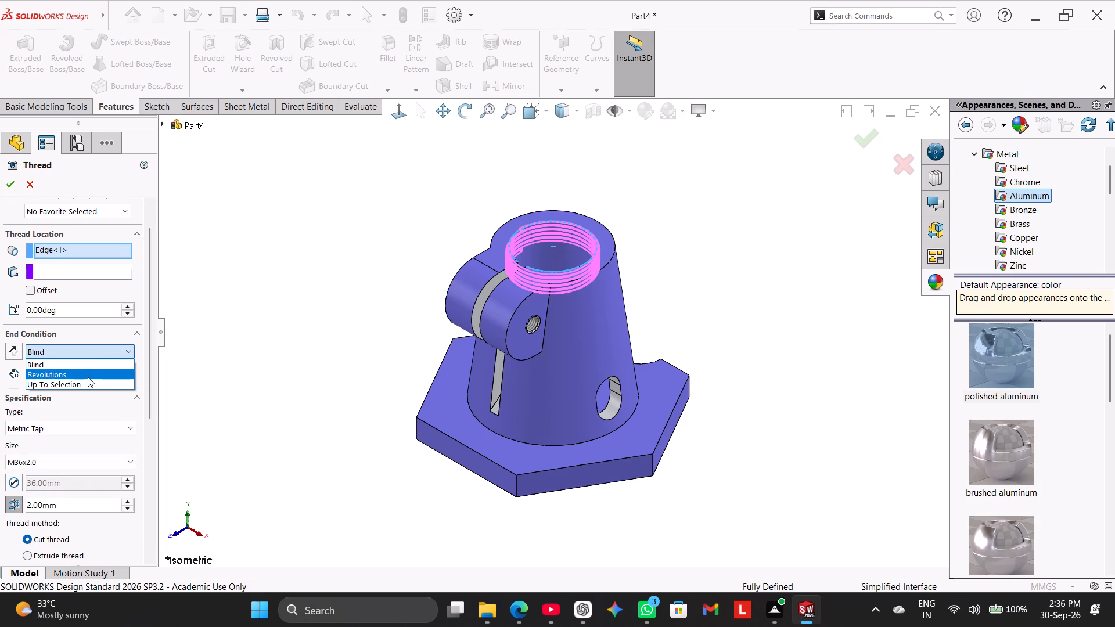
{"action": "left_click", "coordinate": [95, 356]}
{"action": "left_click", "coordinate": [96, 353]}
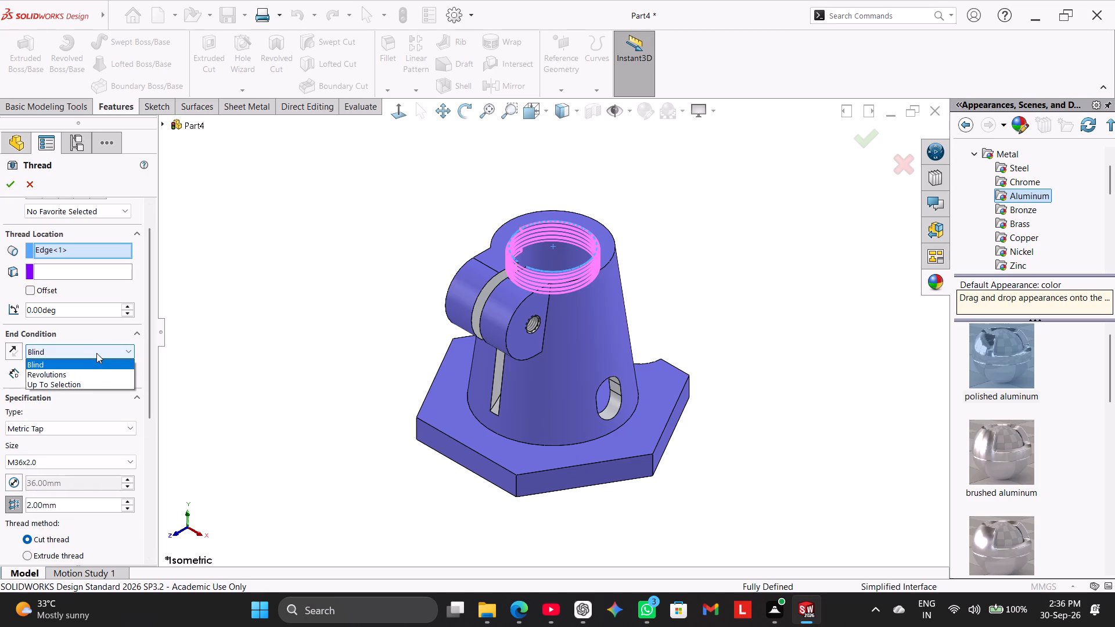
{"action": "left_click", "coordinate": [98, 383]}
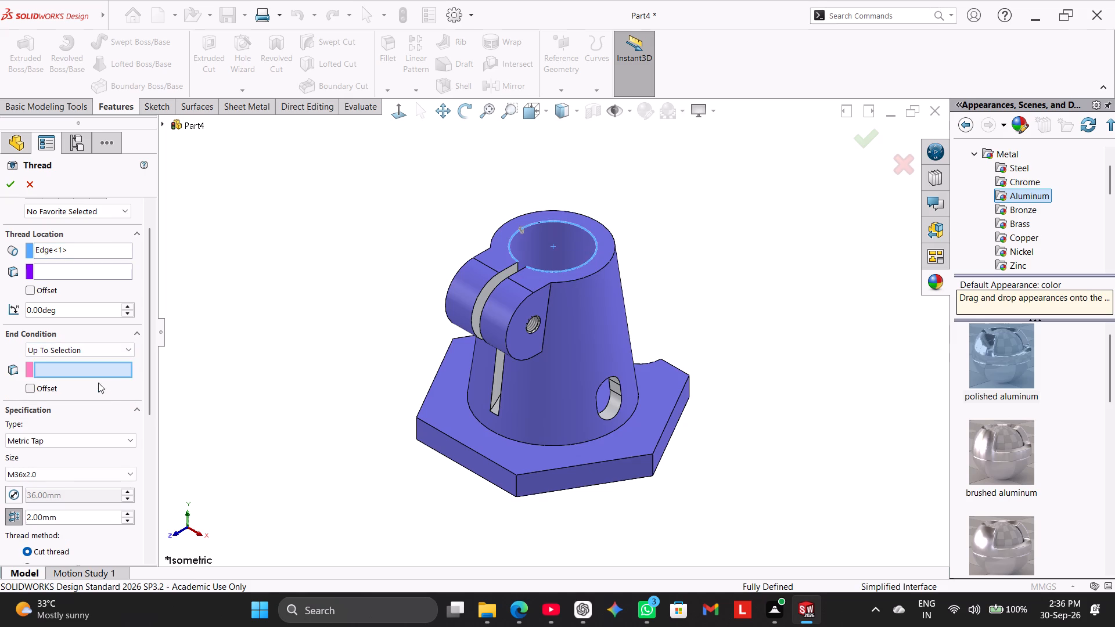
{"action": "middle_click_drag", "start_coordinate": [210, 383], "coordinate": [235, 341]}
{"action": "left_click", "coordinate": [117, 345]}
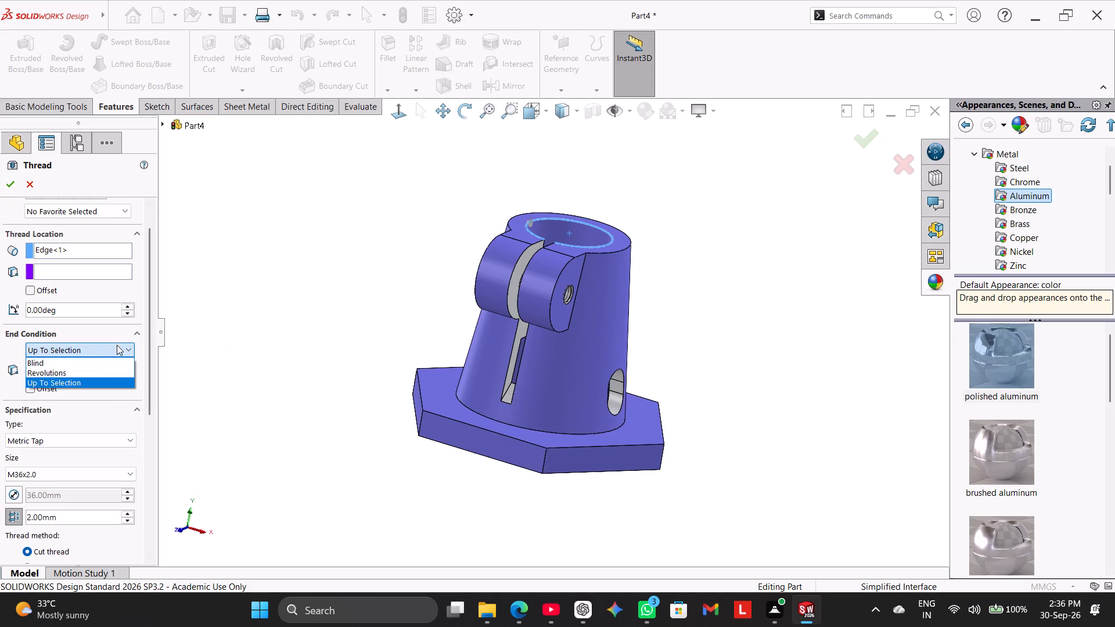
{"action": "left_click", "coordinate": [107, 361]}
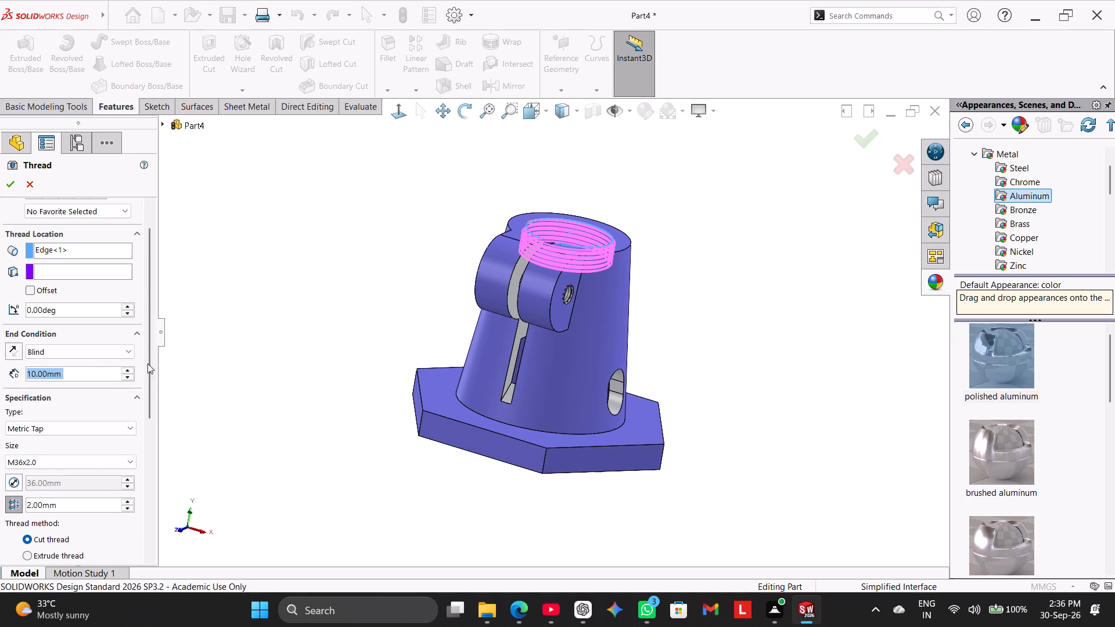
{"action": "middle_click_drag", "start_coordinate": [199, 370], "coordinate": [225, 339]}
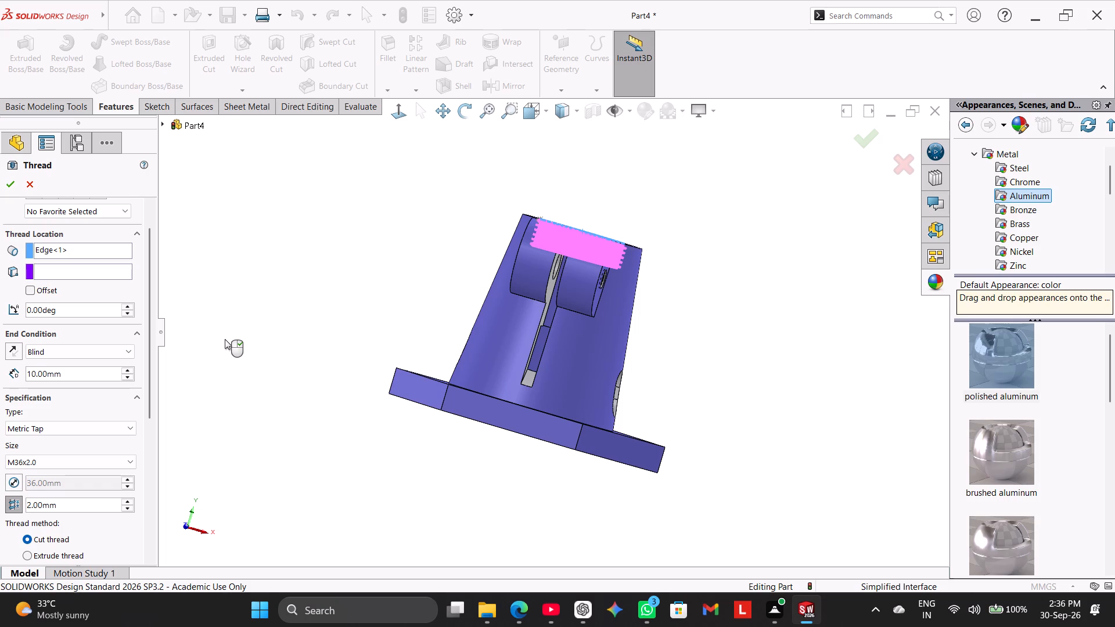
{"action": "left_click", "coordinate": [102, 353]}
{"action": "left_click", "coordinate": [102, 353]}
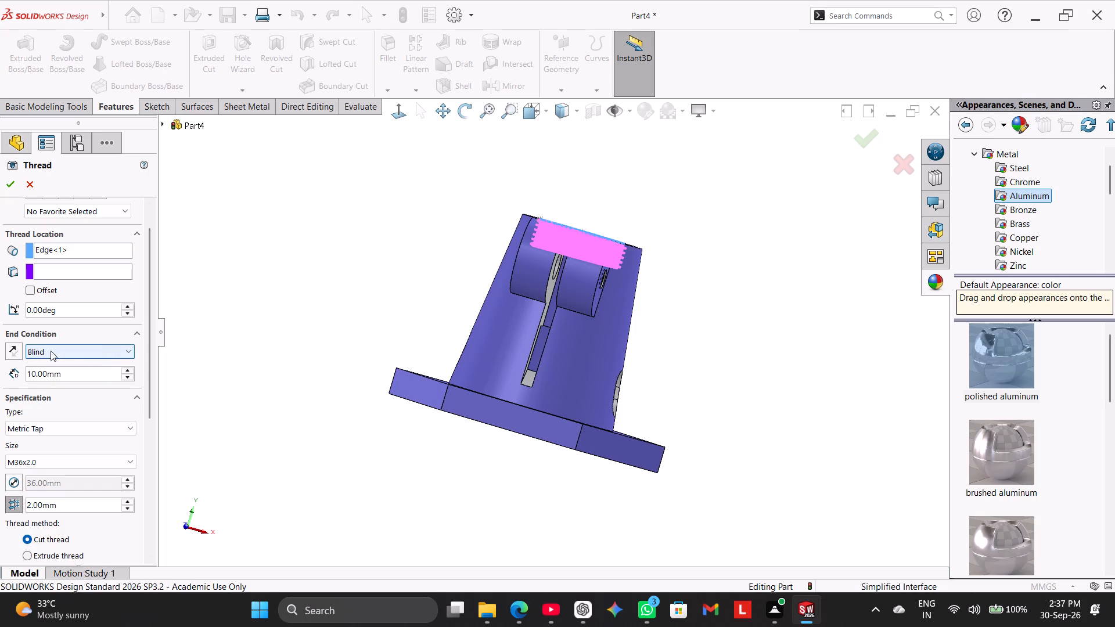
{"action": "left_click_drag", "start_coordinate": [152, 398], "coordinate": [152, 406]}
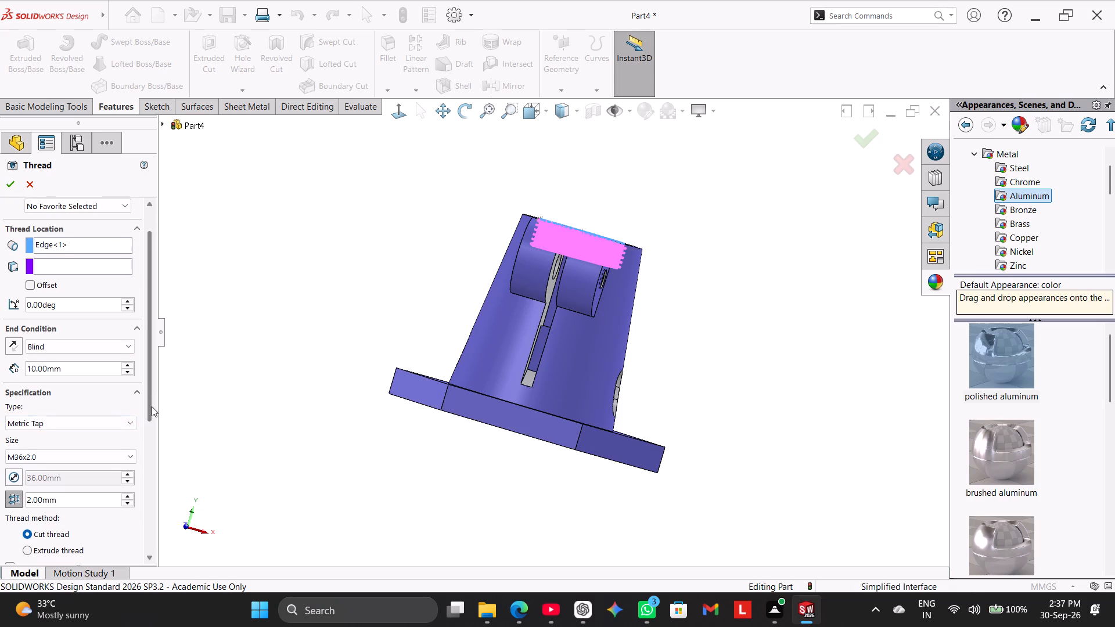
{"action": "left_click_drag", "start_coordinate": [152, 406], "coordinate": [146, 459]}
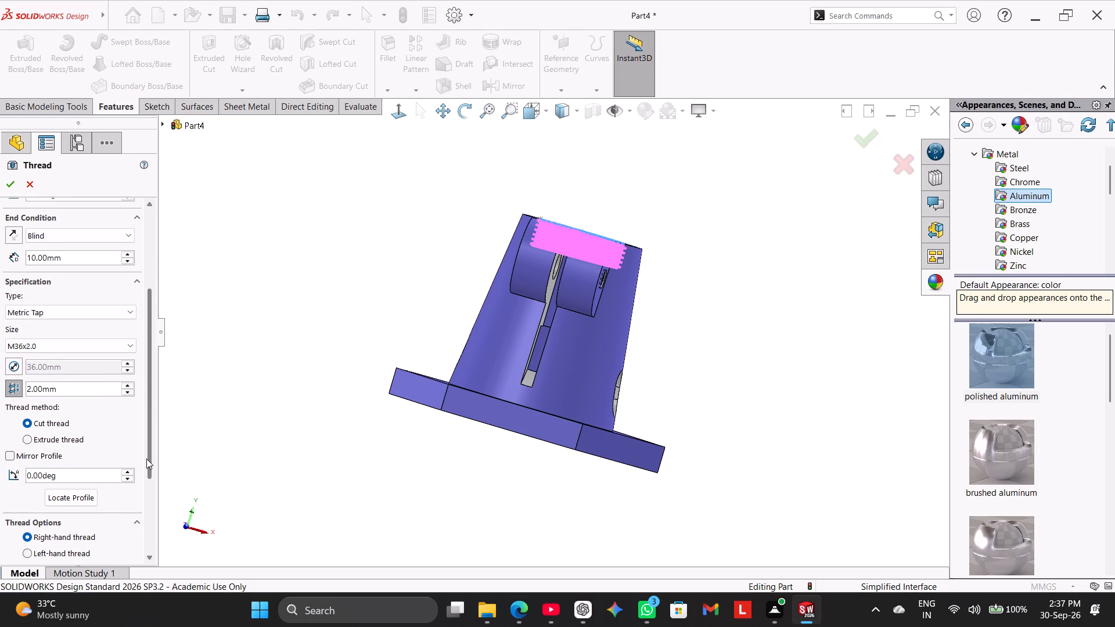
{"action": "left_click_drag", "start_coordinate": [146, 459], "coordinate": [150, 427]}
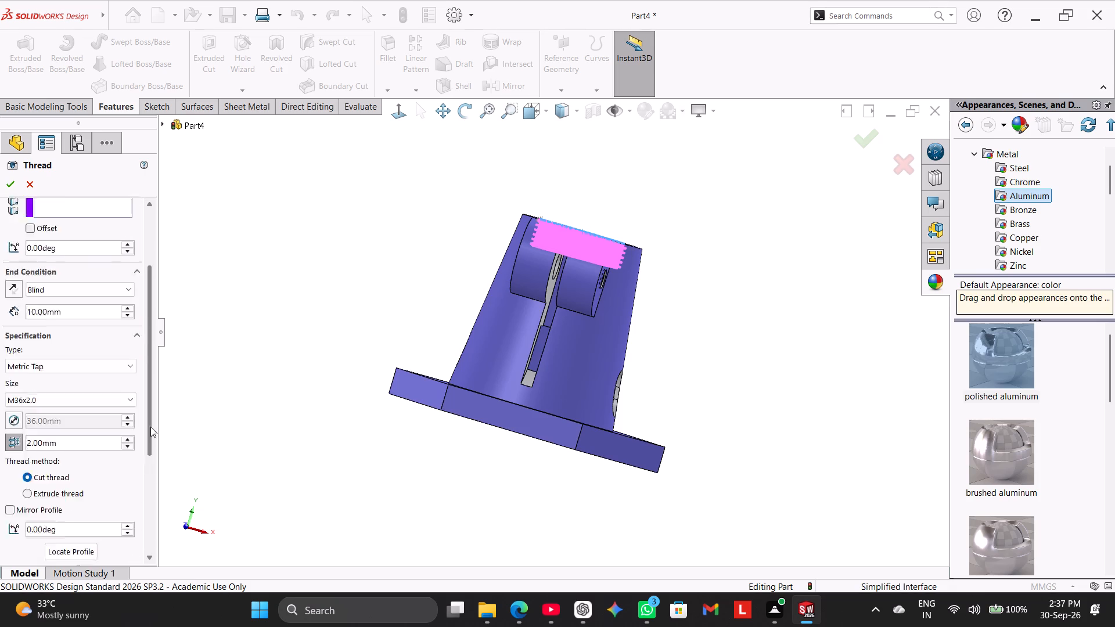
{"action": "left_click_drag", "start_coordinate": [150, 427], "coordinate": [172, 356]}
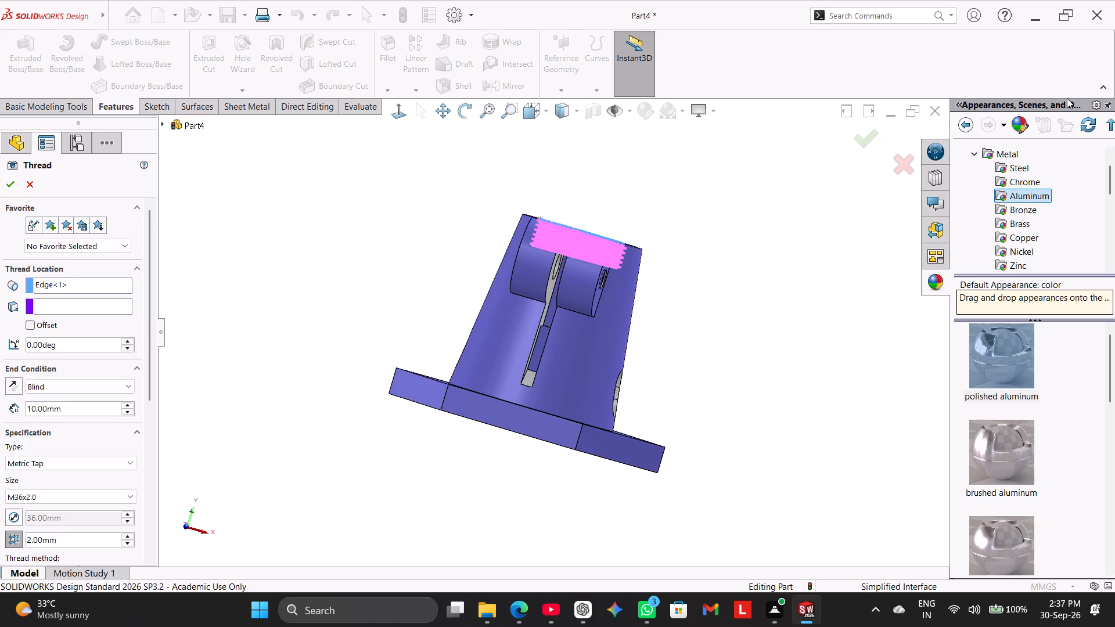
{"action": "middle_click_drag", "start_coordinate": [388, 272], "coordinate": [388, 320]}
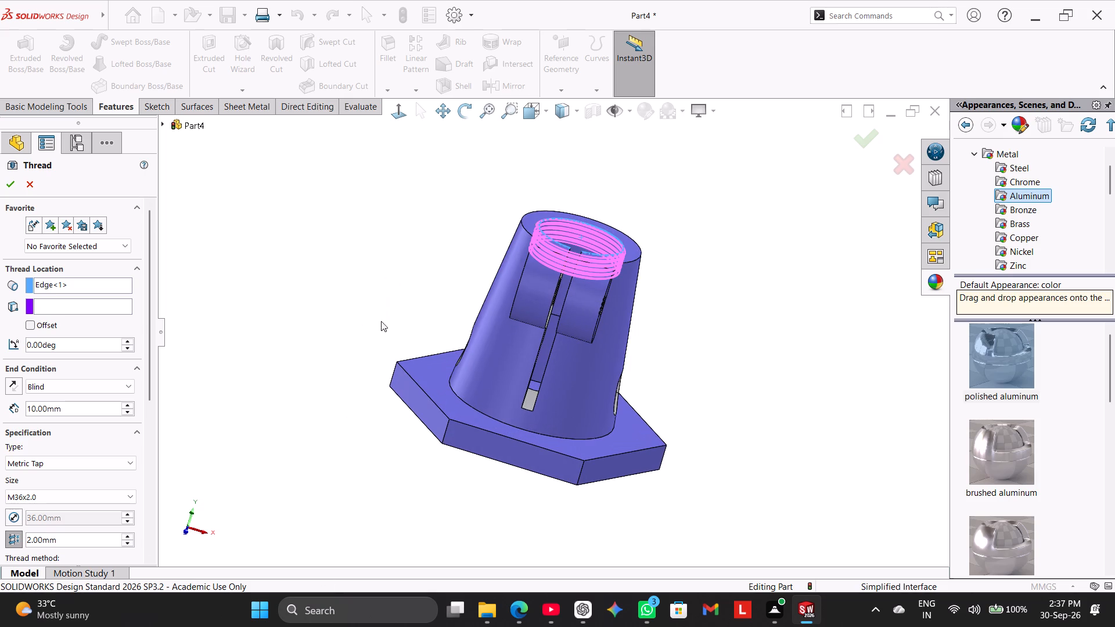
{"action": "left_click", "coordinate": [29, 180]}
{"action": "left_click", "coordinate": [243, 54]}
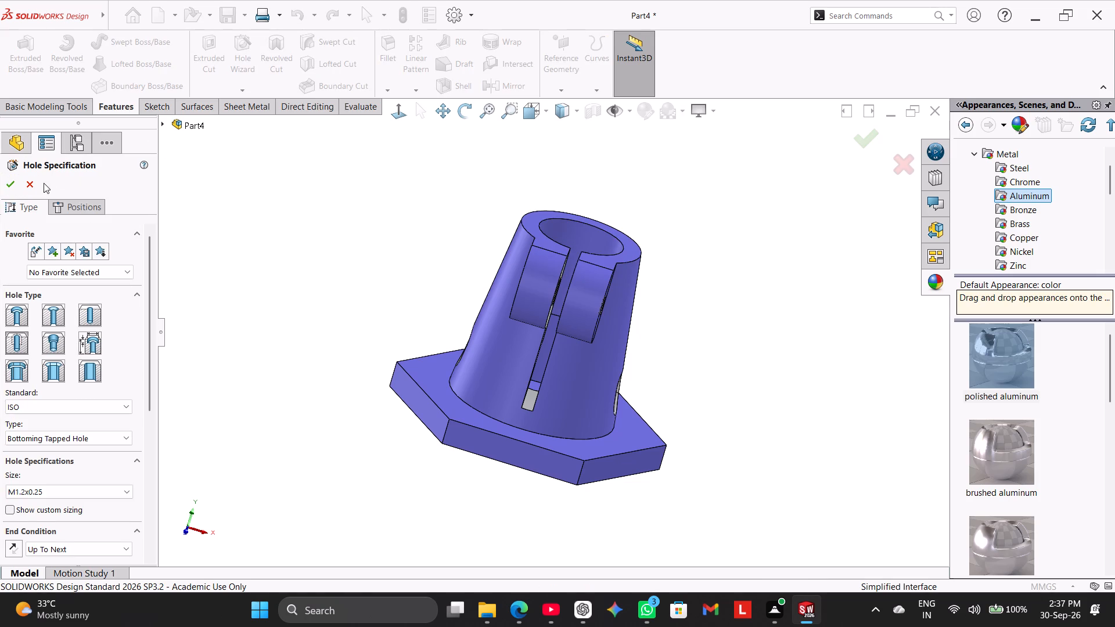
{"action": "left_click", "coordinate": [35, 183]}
Start a Thread on the central bore, using its top circular edge and the body's top annular face as the start location.
{"action": "left_click", "coordinate": [243, 92]}
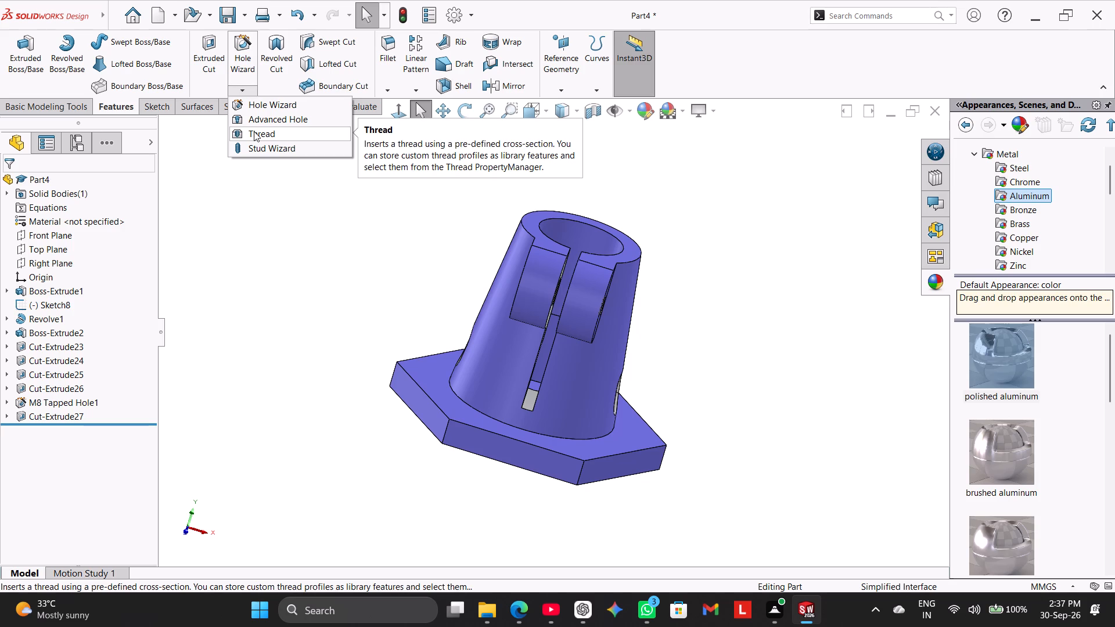
{"action": "left_click", "coordinate": [254, 131]}
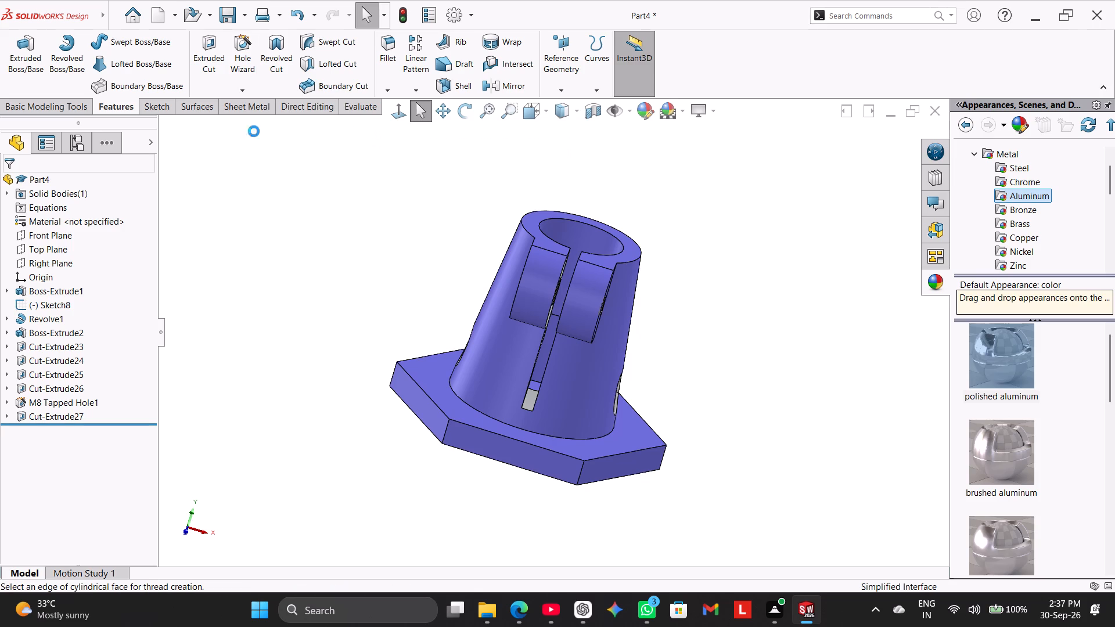
{"action": "left_click", "coordinate": [634, 320]}
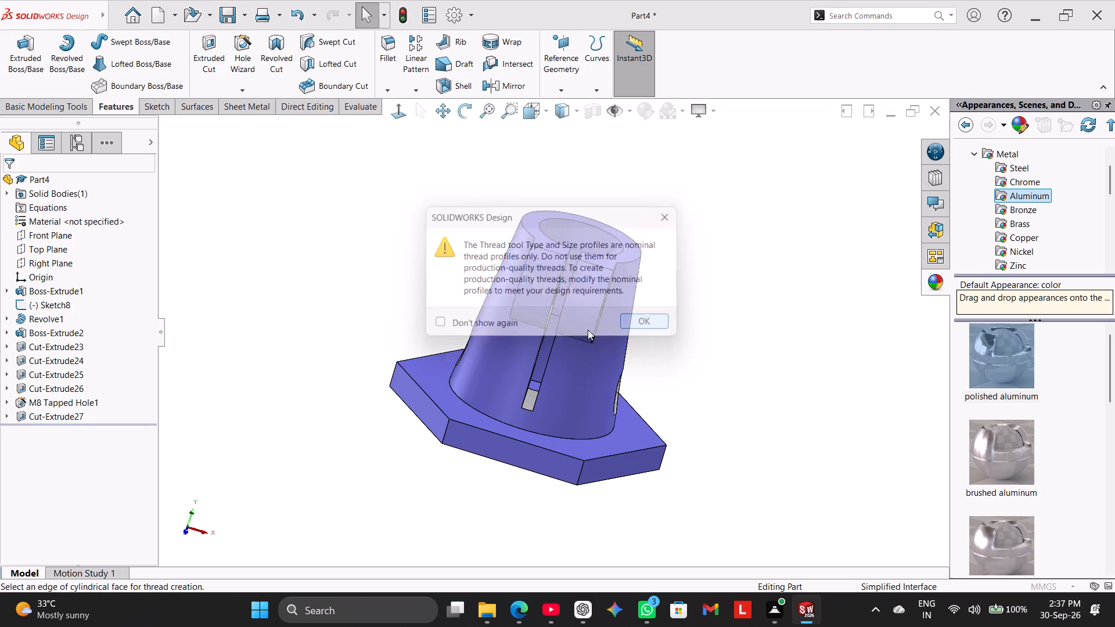
{"action": "left_click_drag", "start_coordinate": [150, 306], "coordinate": [149, 343]}
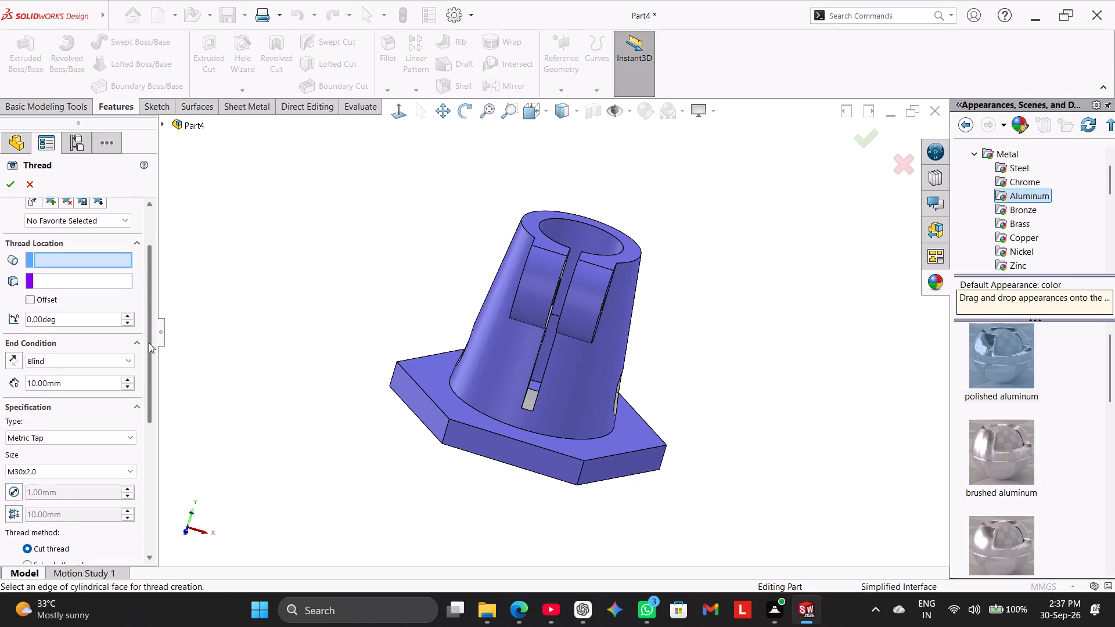
{"action": "left_click_drag", "start_coordinate": [149, 343], "coordinate": [149, 356]}
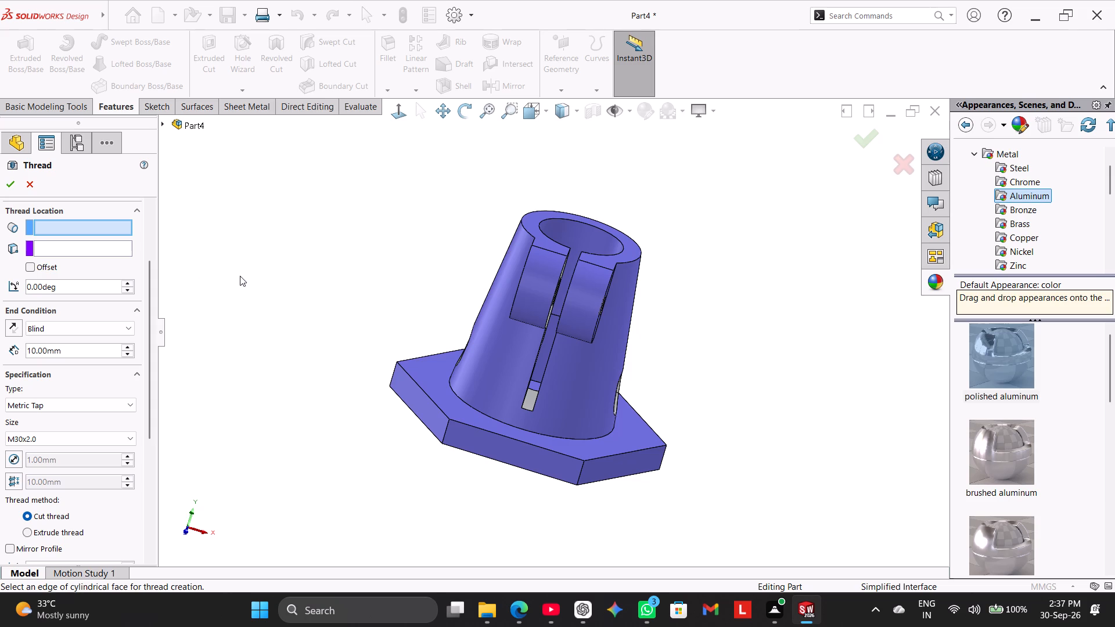
{"action": "middle_click_drag", "start_coordinate": [241, 274], "coordinate": [215, 323]}
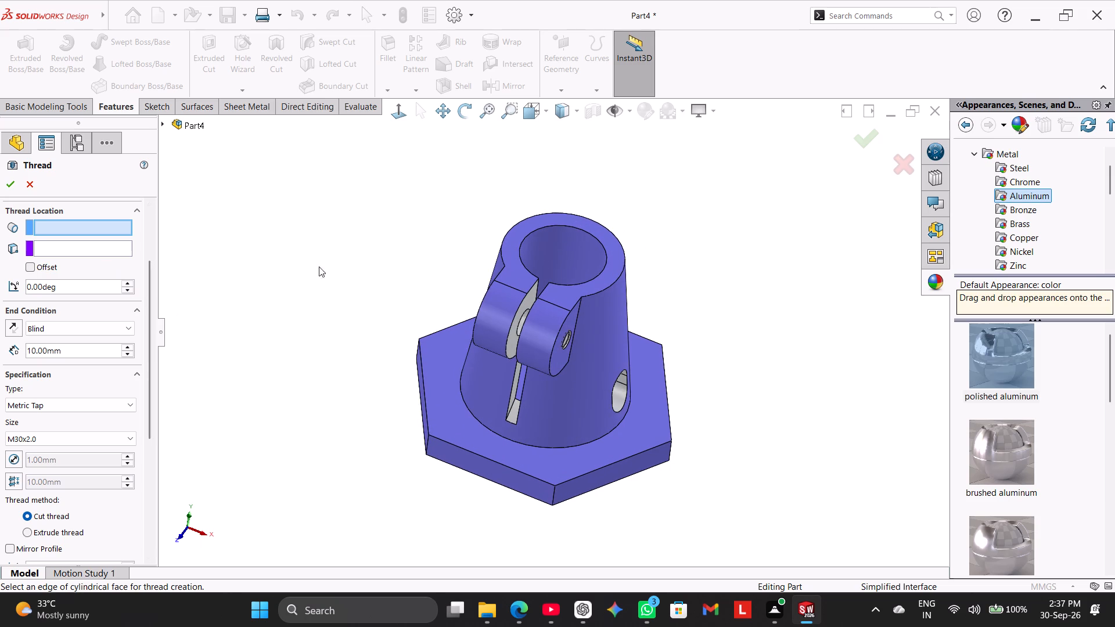
{"action": "left_click", "coordinate": [521, 247]}
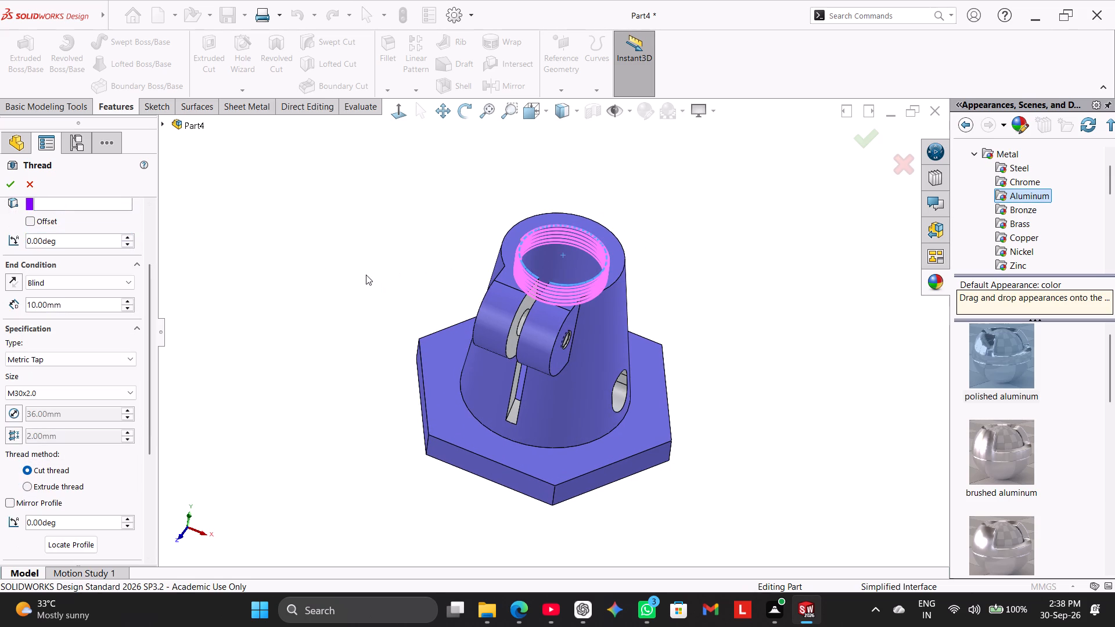
{"action": "left_click_drag", "start_coordinate": [149, 272], "coordinate": [149, 253]}
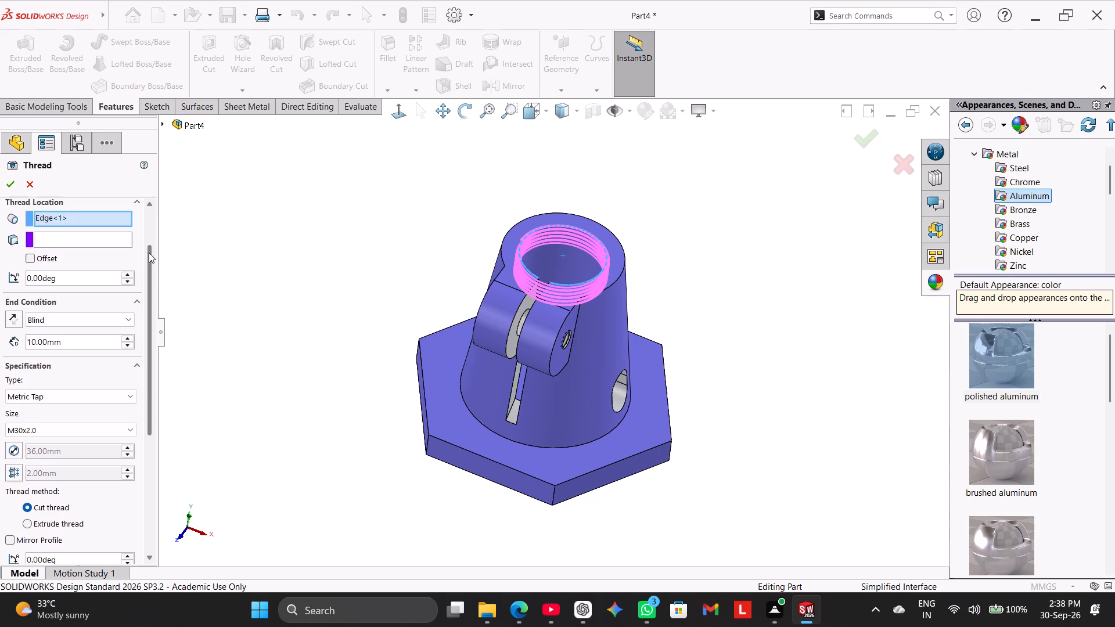
{"action": "left_click_drag", "start_coordinate": [149, 253], "coordinate": [149, 251]}
{"action": "left_click", "coordinate": [82, 248]}
{"action": "left_click", "coordinate": [82, 247]}
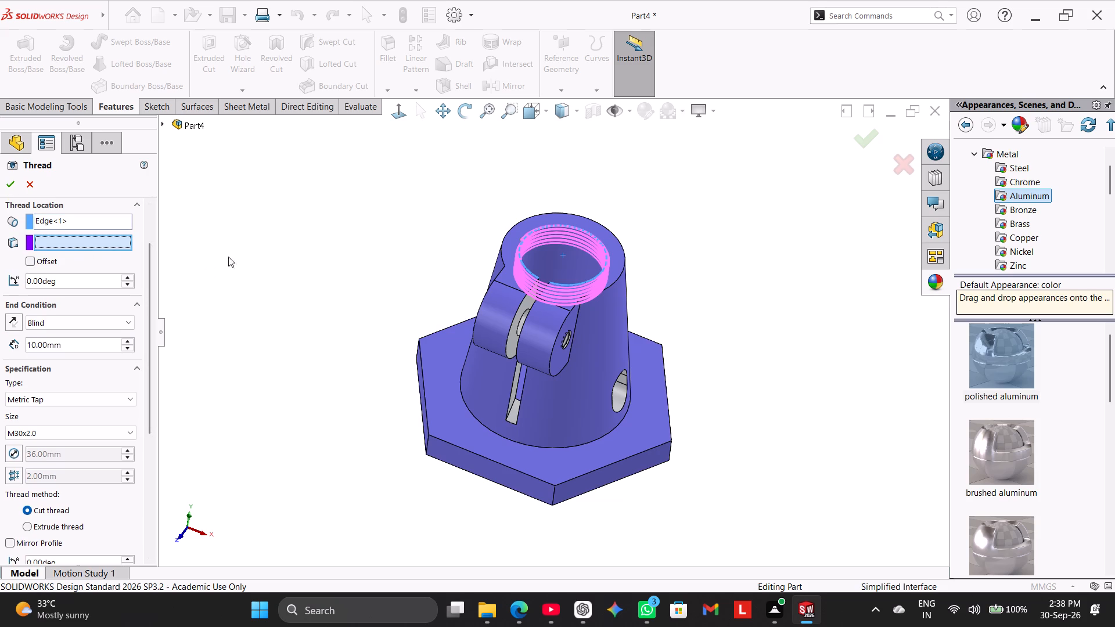
{"action": "left_click", "coordinate": [513, 246]}
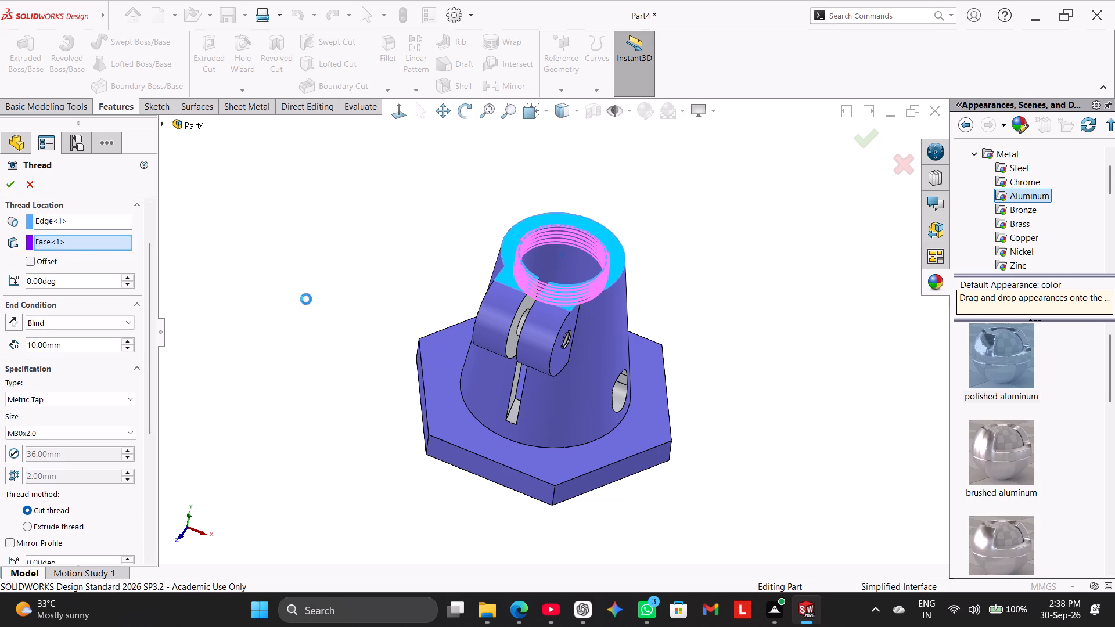
Set the thread's end condition to Up To Selection, ending at the circular edge around the tapered body's mid-height.
{"action": "middle_click_drag", "start_coordinate": [295, 300], "coordinate": [276, 233]}
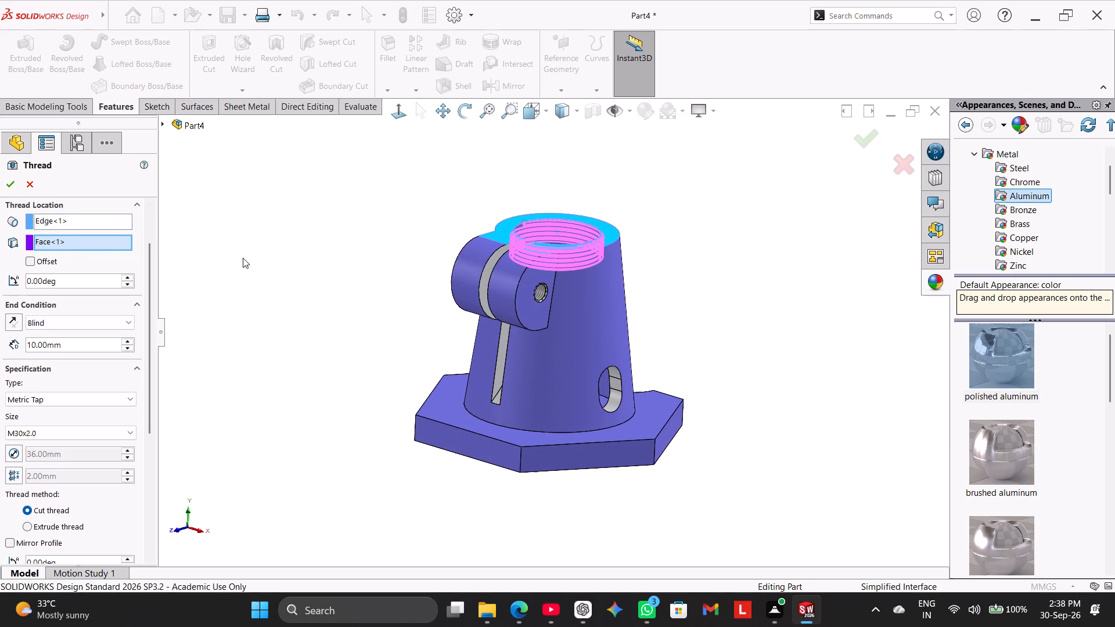
{"action": "left_click", "coordinate": [113, 327]}
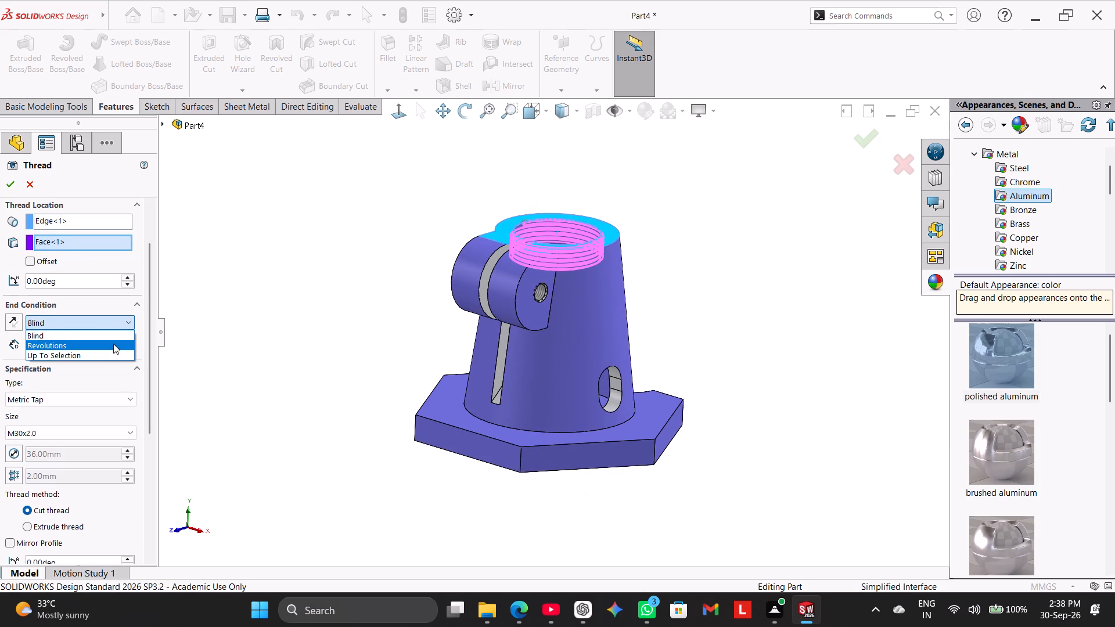
{"action": "left_click", "coordinate": [113, 344]}
{"action": "left_click", "coordinate": [110, 320]}
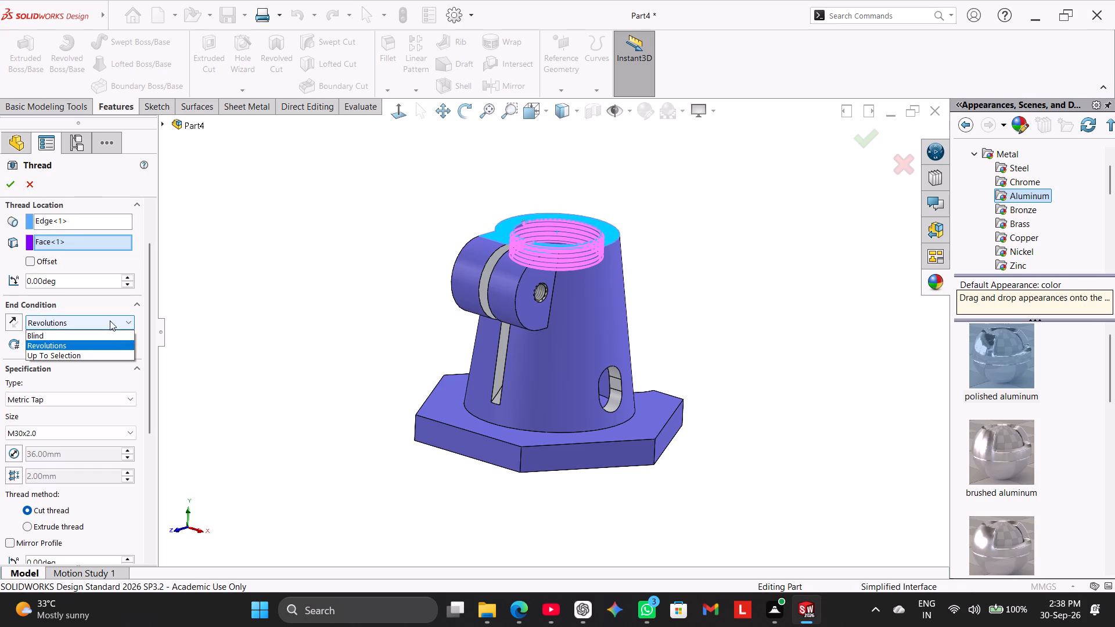
{"action": "left_click", "coordinate": [110, 331]}
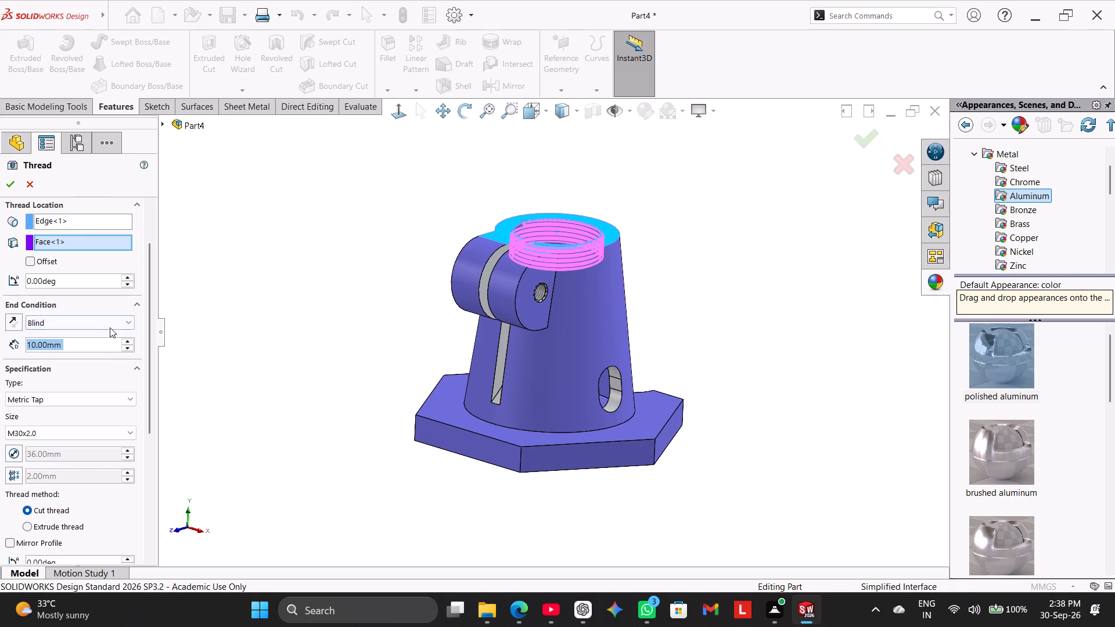
{"action": "left_click", "coordinate": [111, 322]}
{"action": "left_click", "coordinate": [113, 356]}
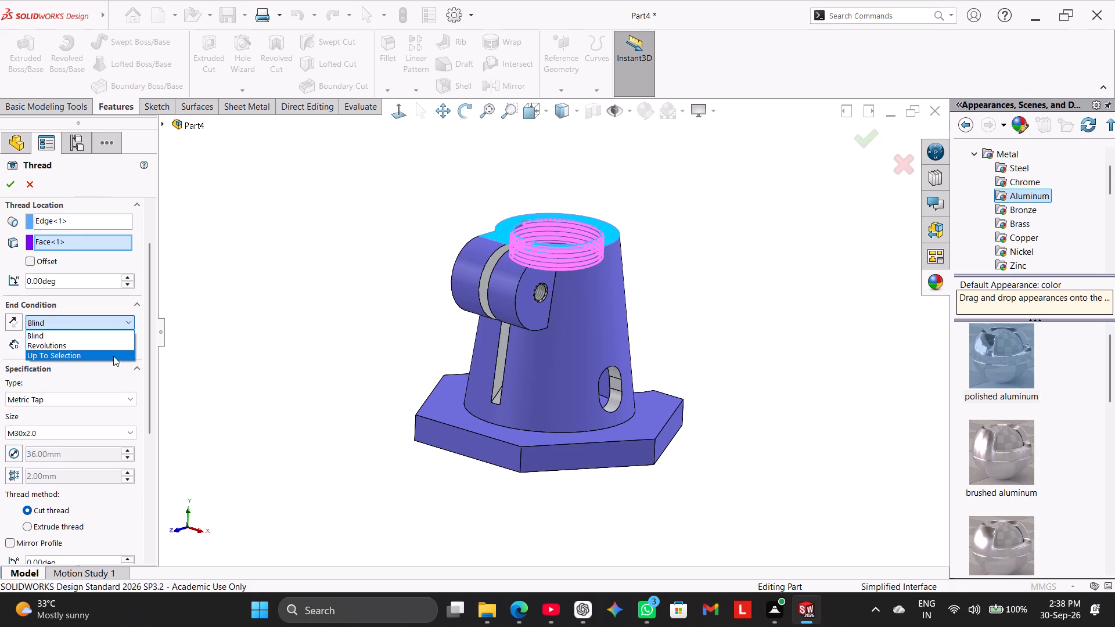
{"action": "middle_click_drag", "start_coordinate": [257, 361], "coordinate": [320, 286]}
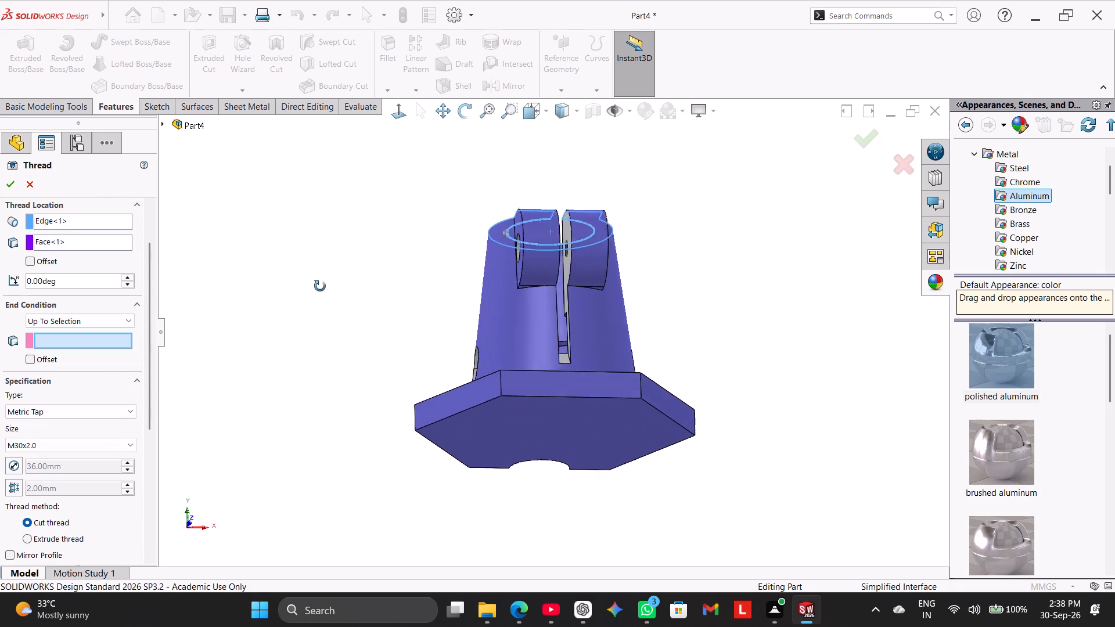
{"action": "middle_click_drag", "start_coordinate": [320, 286], "coordinate": [323, 344]}
{"action": "middle_click_drag", "start_coordinate": [379, 282], "coordinate": [372, 282]}
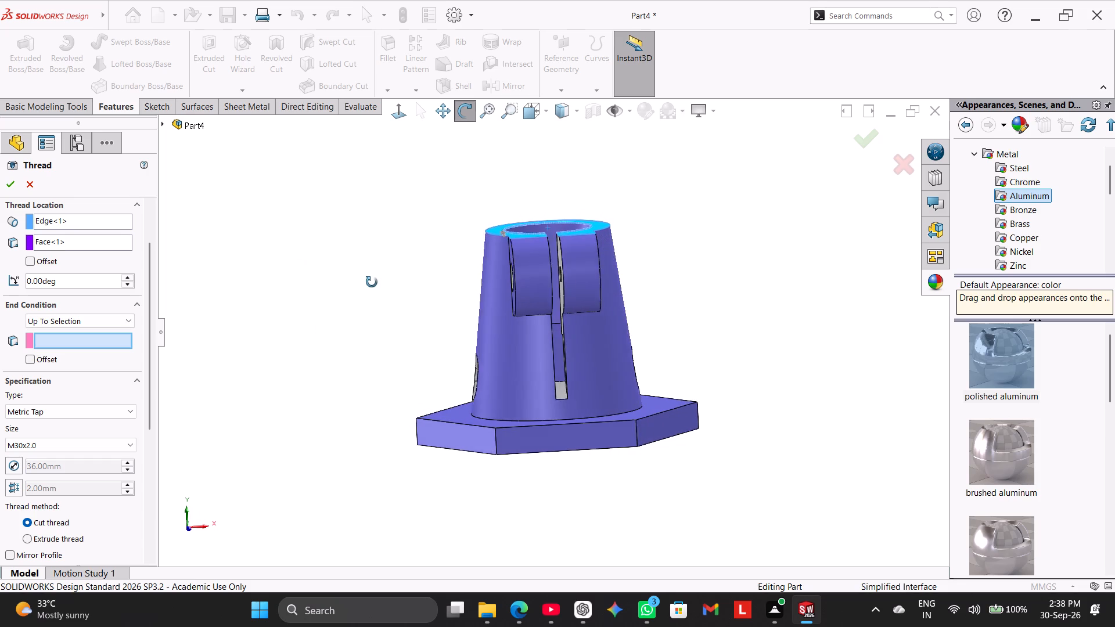
{"action": "middle_click_drag", "start_coordinate": [372, 282], "coordinate": [368, 273]}
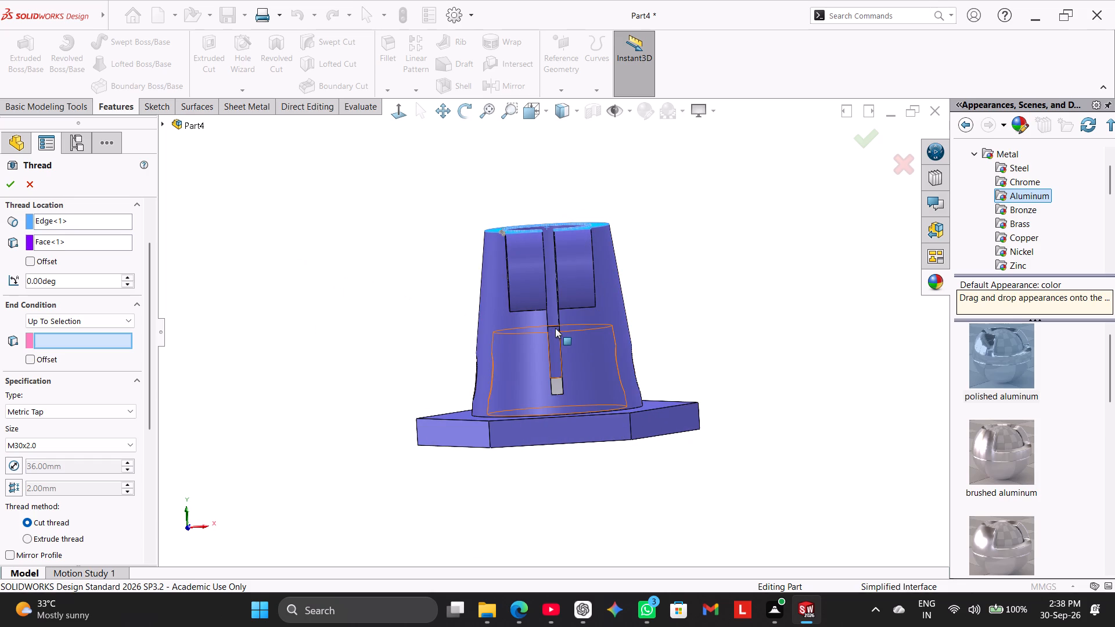
{"action": "left_click", "coordinate": [555, 327]}
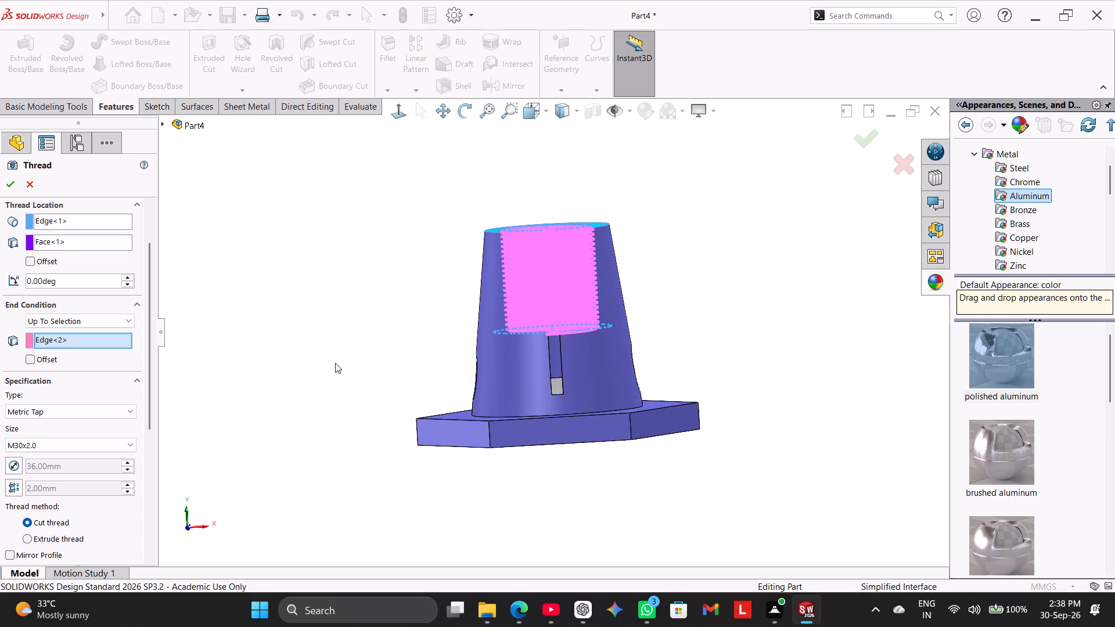
Offset the thread's end location by 2 mm and its start location by 2 mm.
{"action": "middle_click_drag", "start_coordinate": [335, 362], "coordinate": [218, 392]}
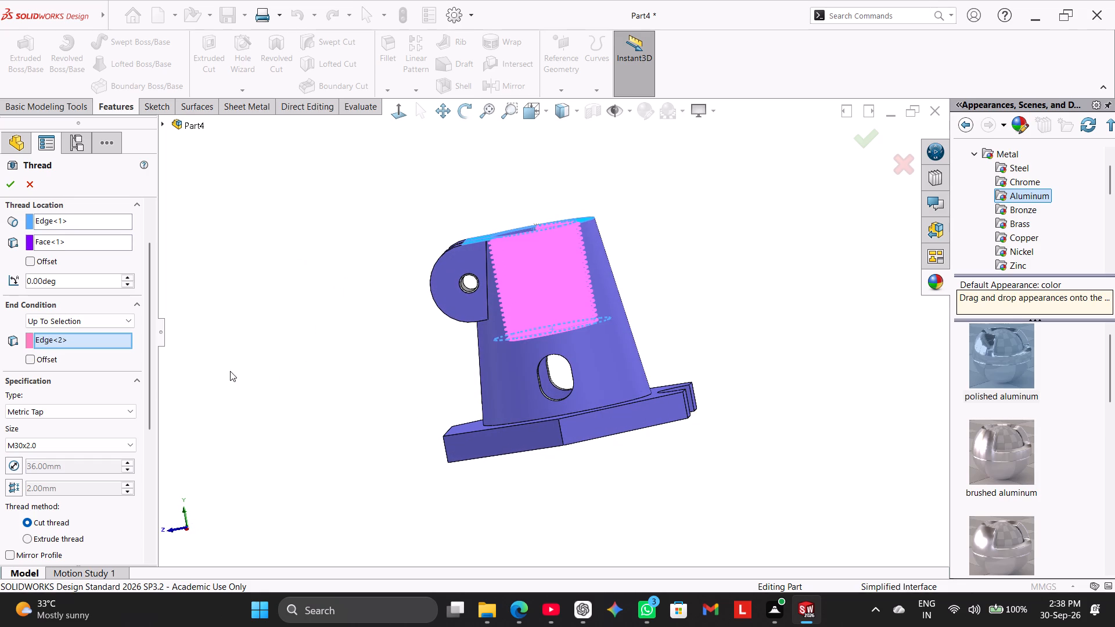
{"action": "left_click_drag", "start_coordinate": [150, 344], "coordinate": [148, 355]}
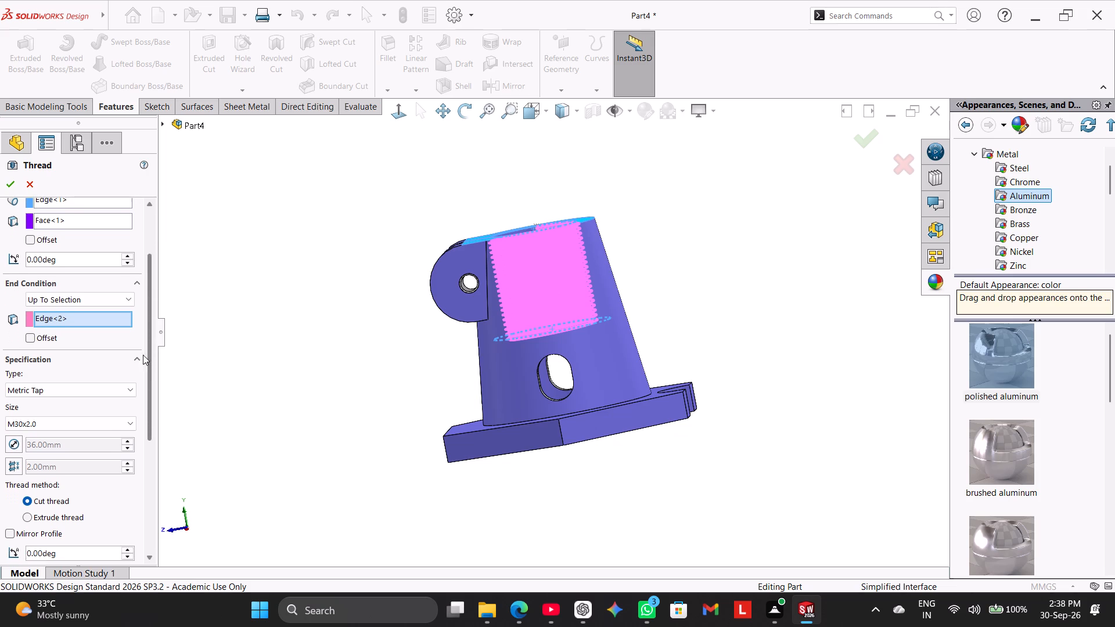
{"action": "left_click", "coordinate": [34, 340]}
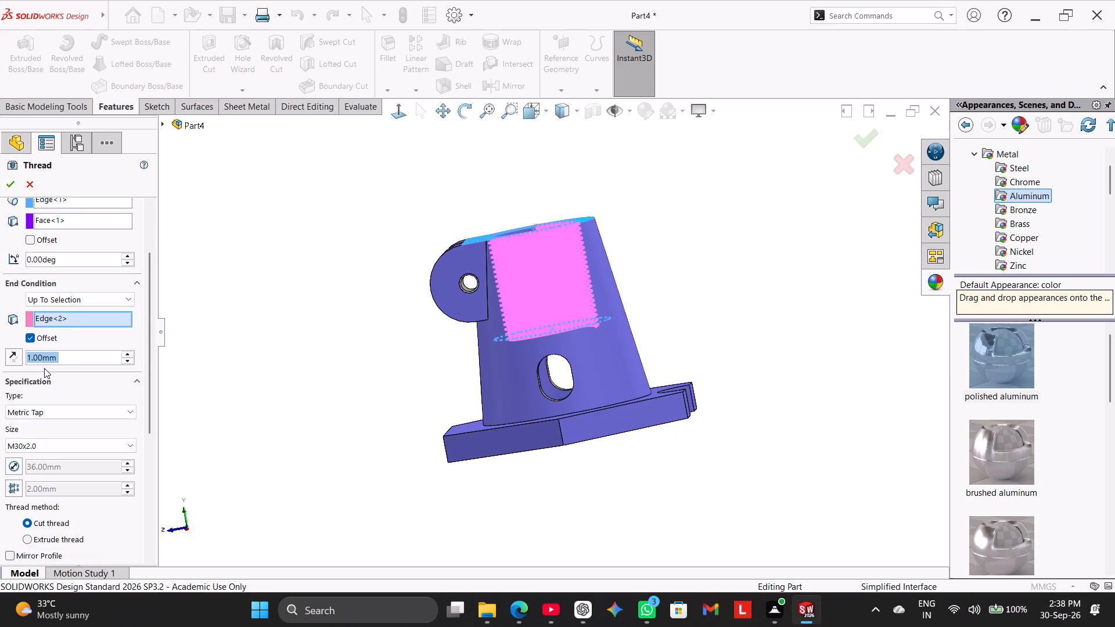
{"action": "key", "text": "2"}
{"action": "key", "text": "Return"}
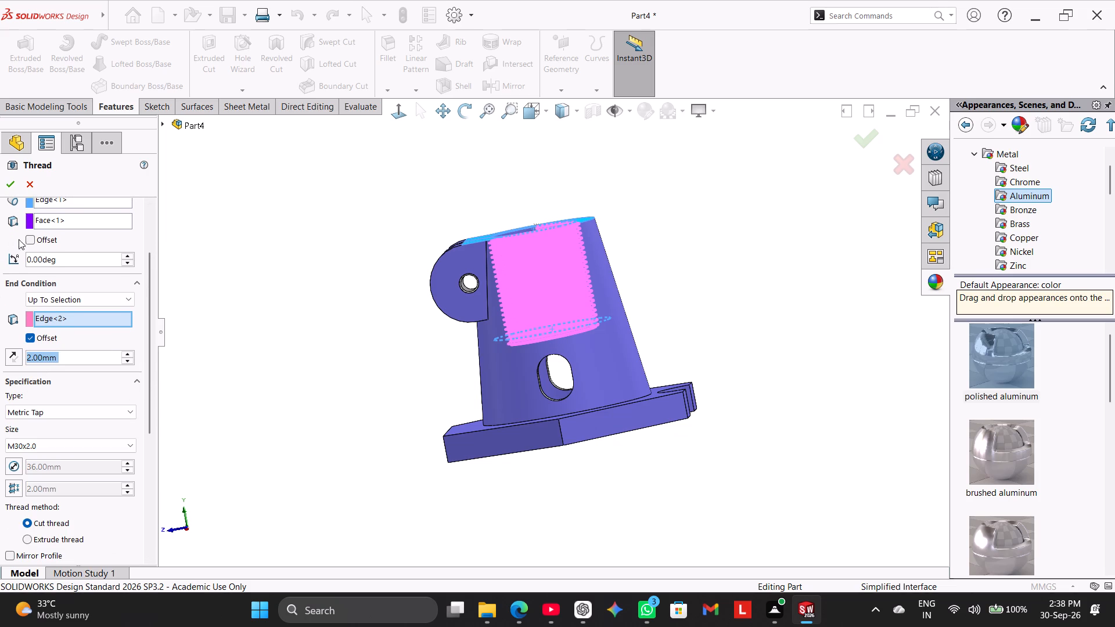
{"action": "left_click", "coordinate": [24, 239]}
{"action": "left_click", "coordinate": [28, 239]}
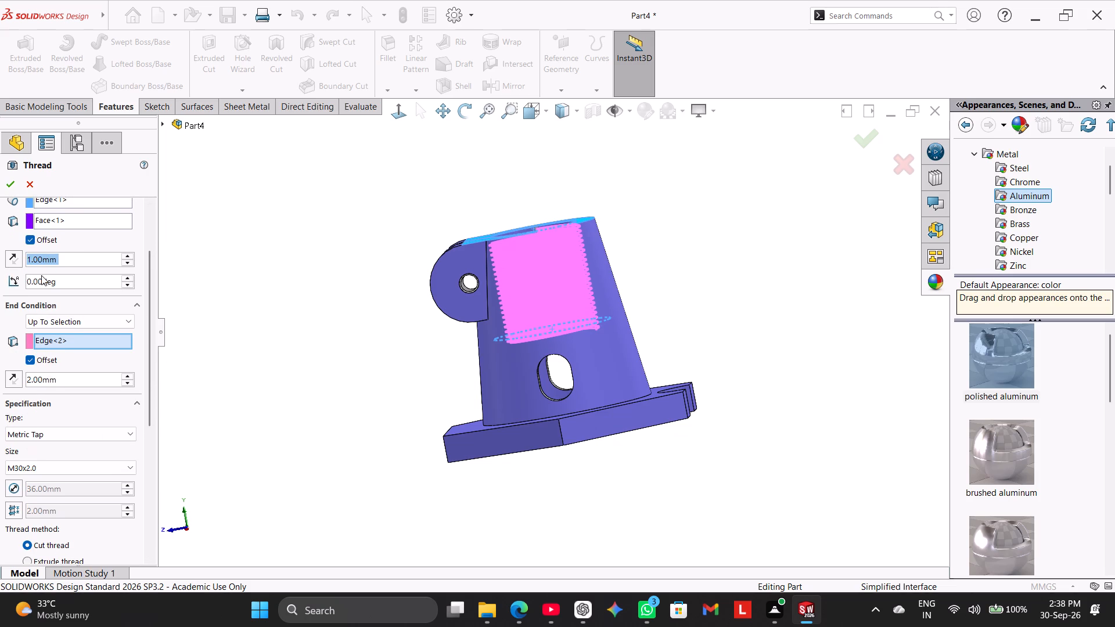
{"action": "key", "text": "2"}
{"action": "key", "text": "Return"}
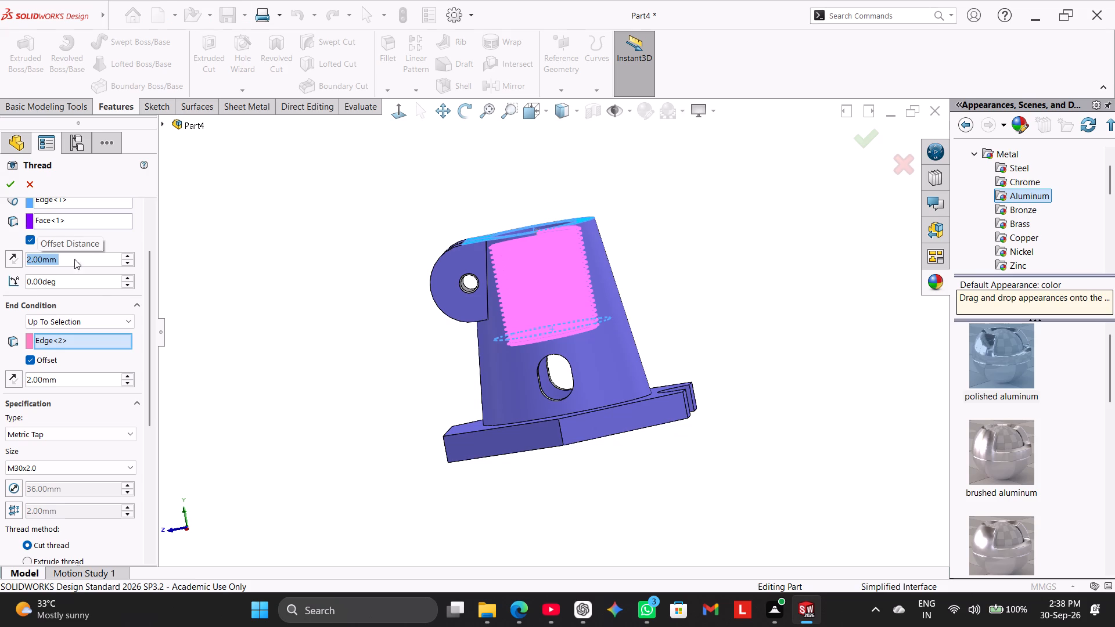
Reverse the thread's start offset so it begins above the top face, keeping the end offset pointing toward the base.
{"action": "left_click_drag", "start_coordinate": [153, 343], "coordinate": [158, 395]}
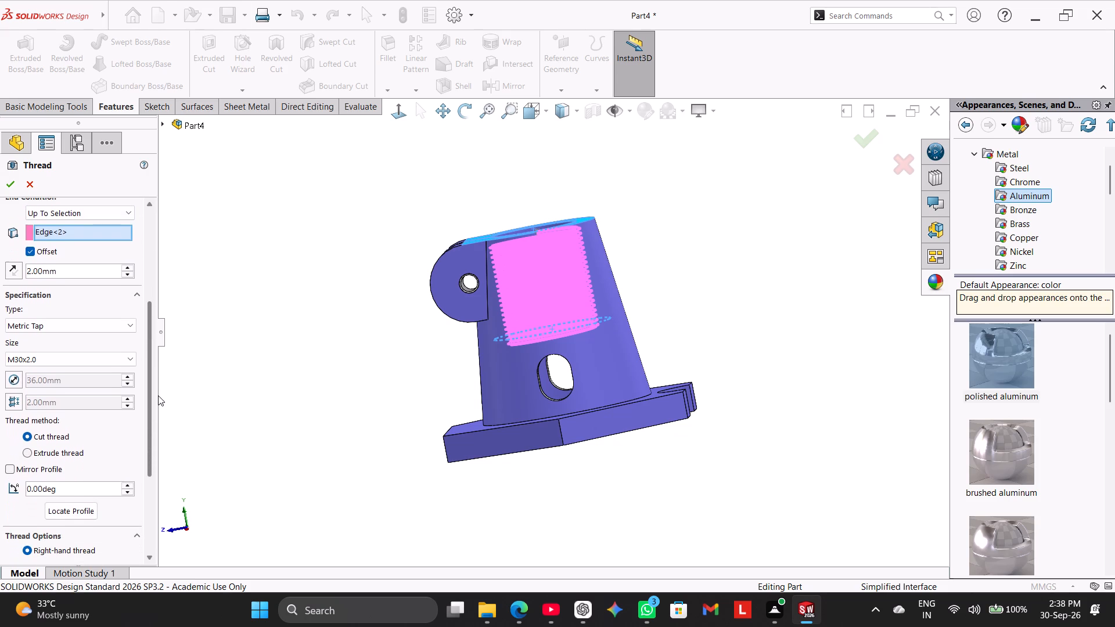
{"action": "left_click_drag", "start_coordinate": [158, 395], "coordinate": [158, 413]}
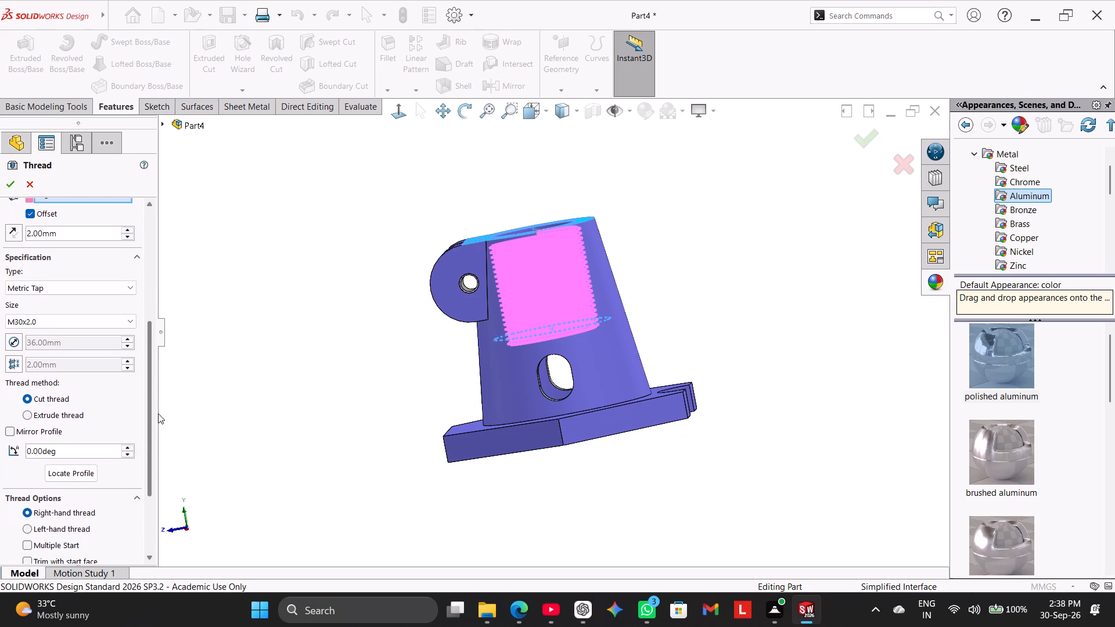
{"action": "left_click_drag", "start_coordinate": [158, 413], "coordinate": [158, 420]}
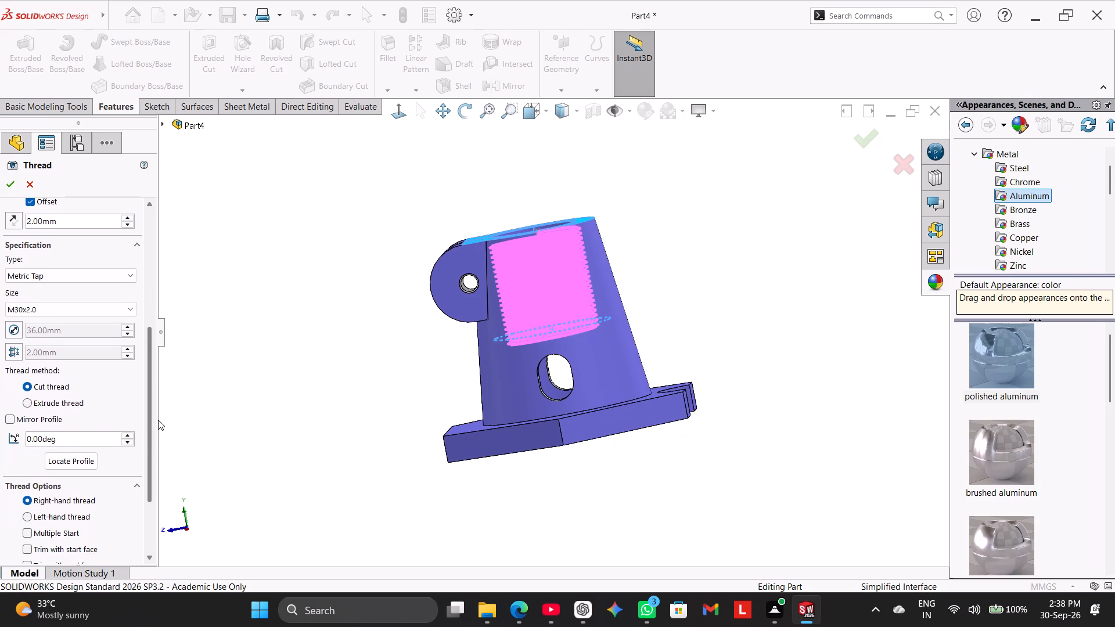
{"action": "left_click_drag", "start_coordinate": [158, 420], "coordinate": [154, 453]}
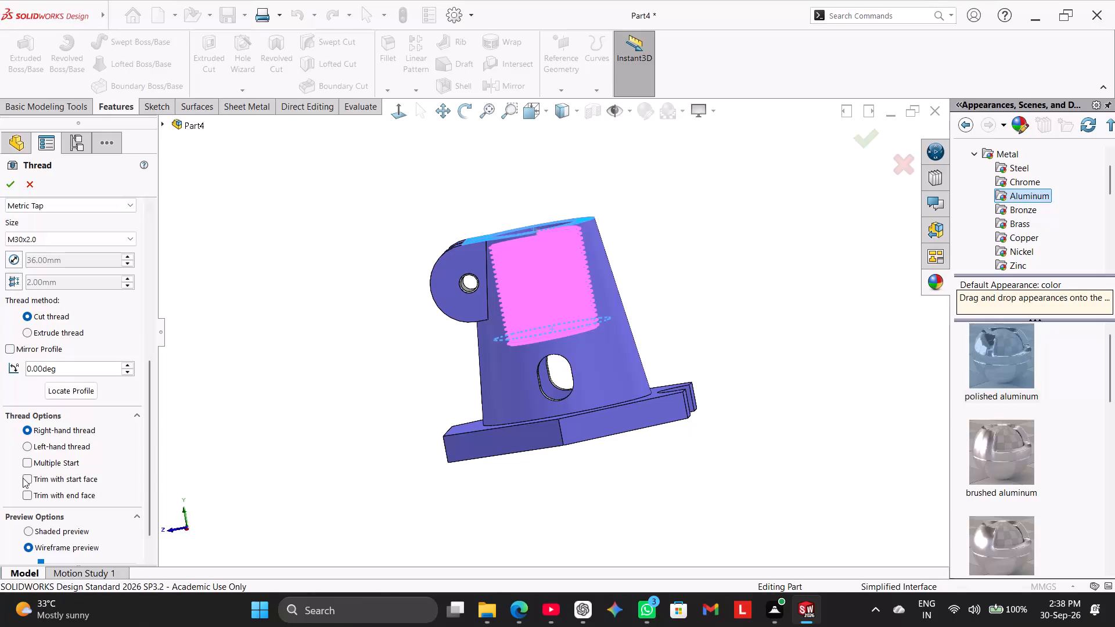
{"action": "left_click_drag", "start_coordinate": [156, 395], "coordinate": [164, 347]}
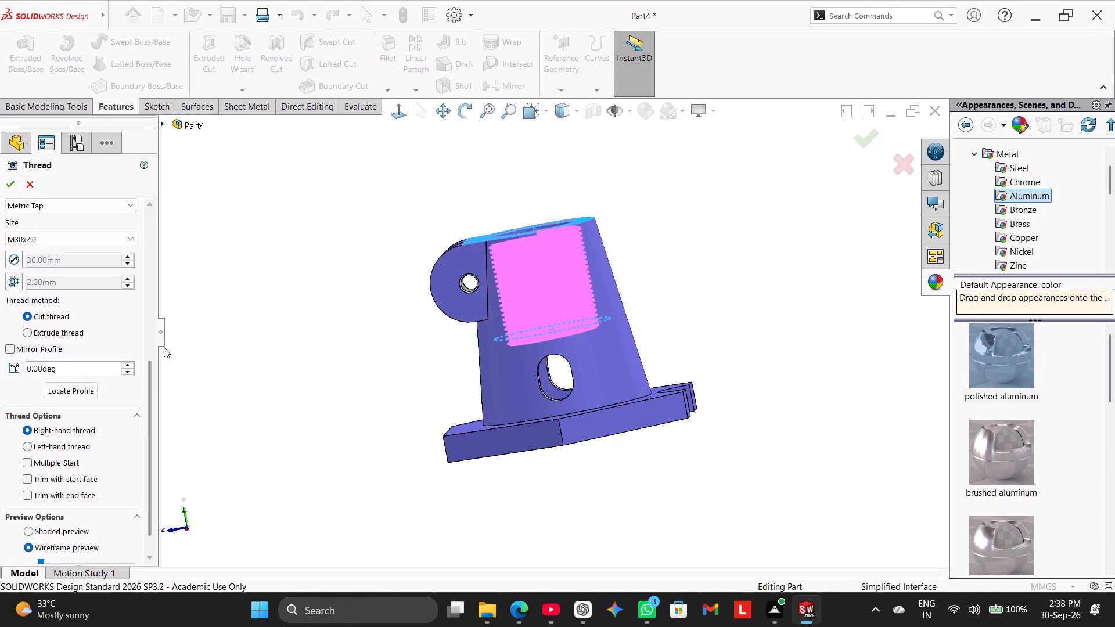
{"action": "left_click_drag", "start_coordinate": [164, 347], "coordinate": [166, 337]}
{"action": "left_click_drag", "start_coordinate": [149, 373], "coordinate": [161, 272]}
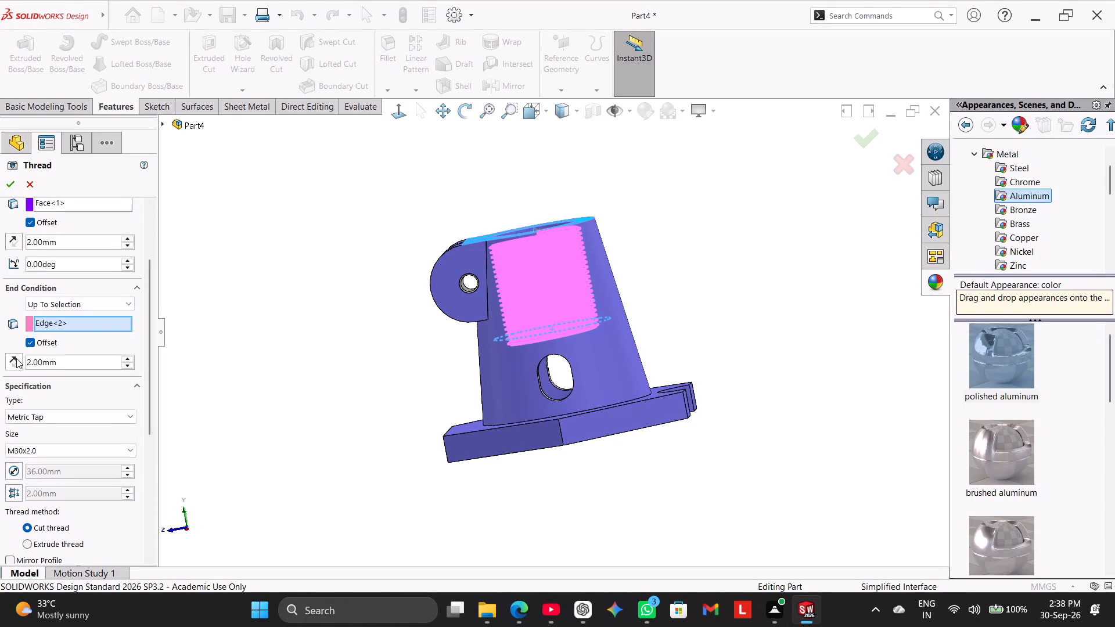
{"action": "left_click", "coordinate": [16, 358]}
{"action": "left_click", "coordinate": [16, 358]}
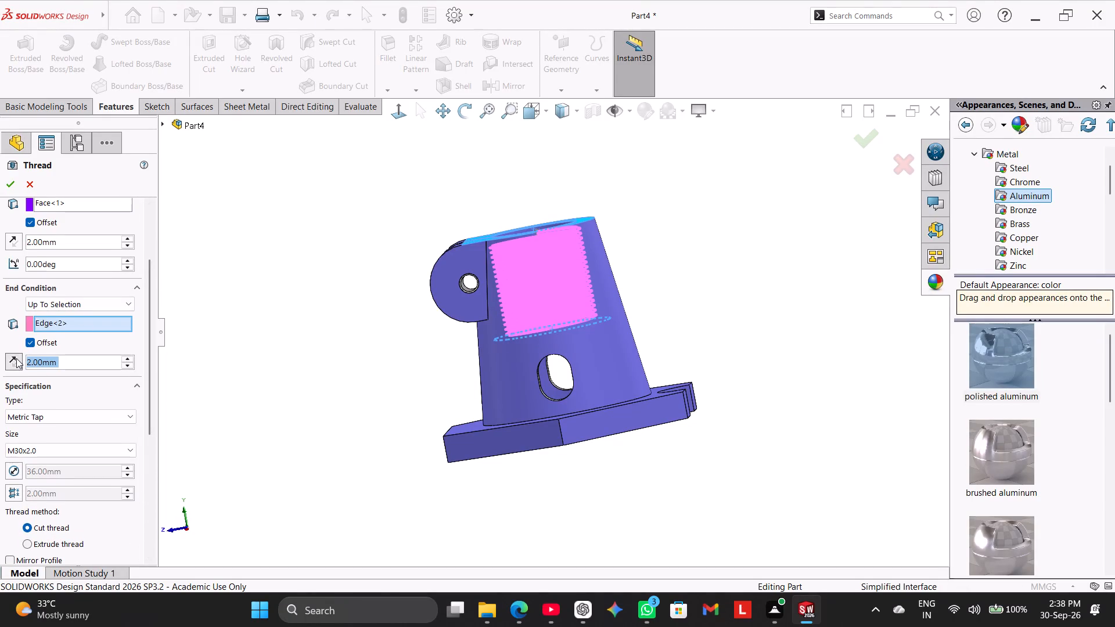
{"action": "left_click", "coordinate": [16, 358]}
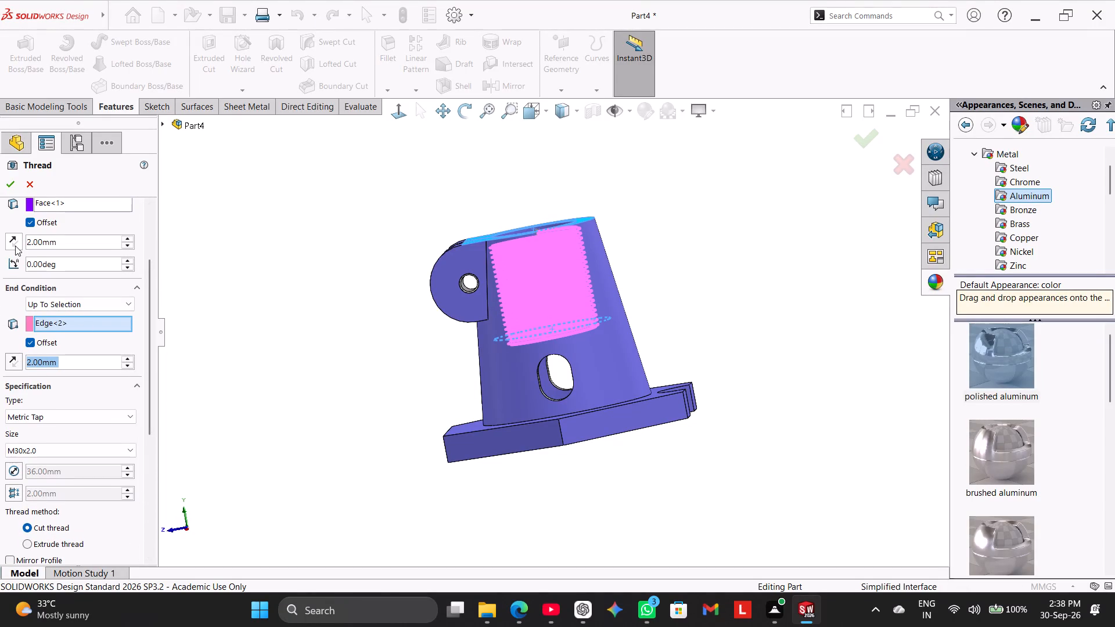
{"action": "left_click", "coordinate": [15, 246]}
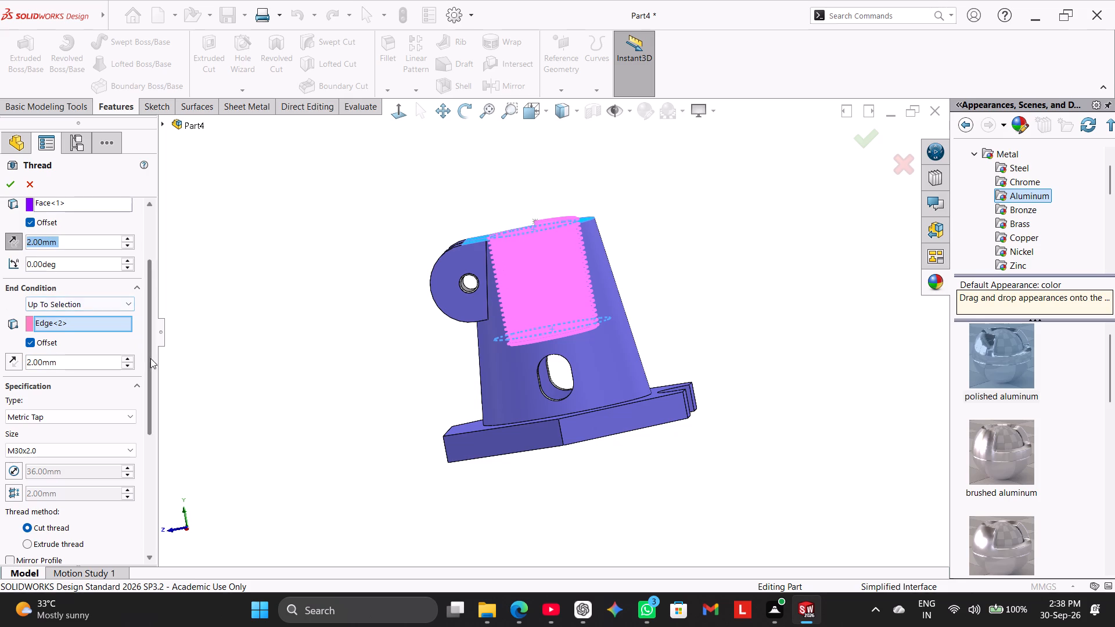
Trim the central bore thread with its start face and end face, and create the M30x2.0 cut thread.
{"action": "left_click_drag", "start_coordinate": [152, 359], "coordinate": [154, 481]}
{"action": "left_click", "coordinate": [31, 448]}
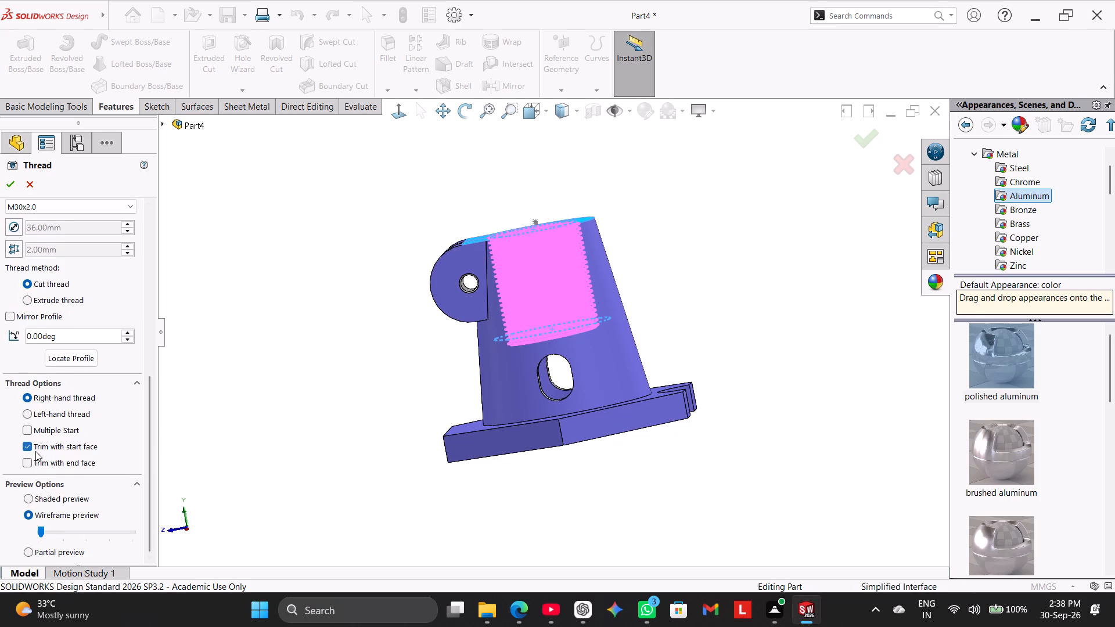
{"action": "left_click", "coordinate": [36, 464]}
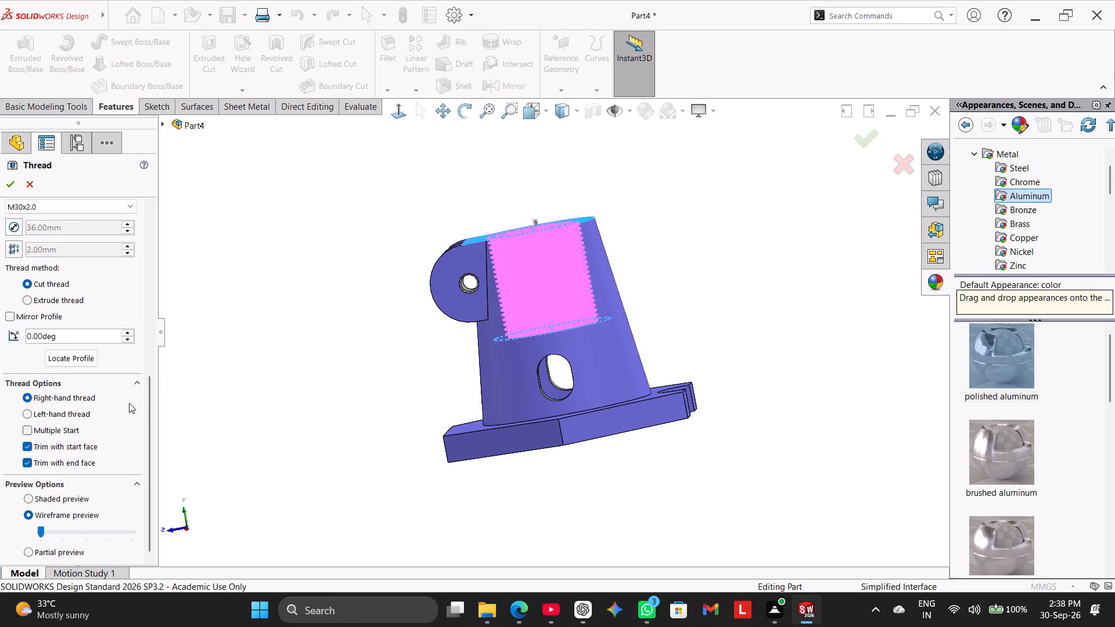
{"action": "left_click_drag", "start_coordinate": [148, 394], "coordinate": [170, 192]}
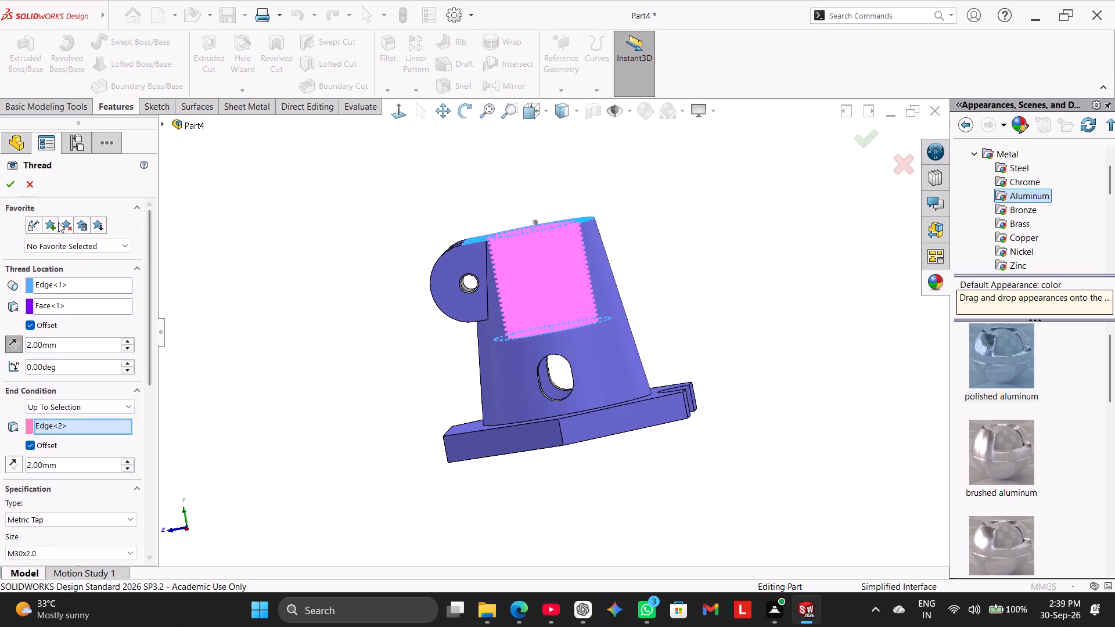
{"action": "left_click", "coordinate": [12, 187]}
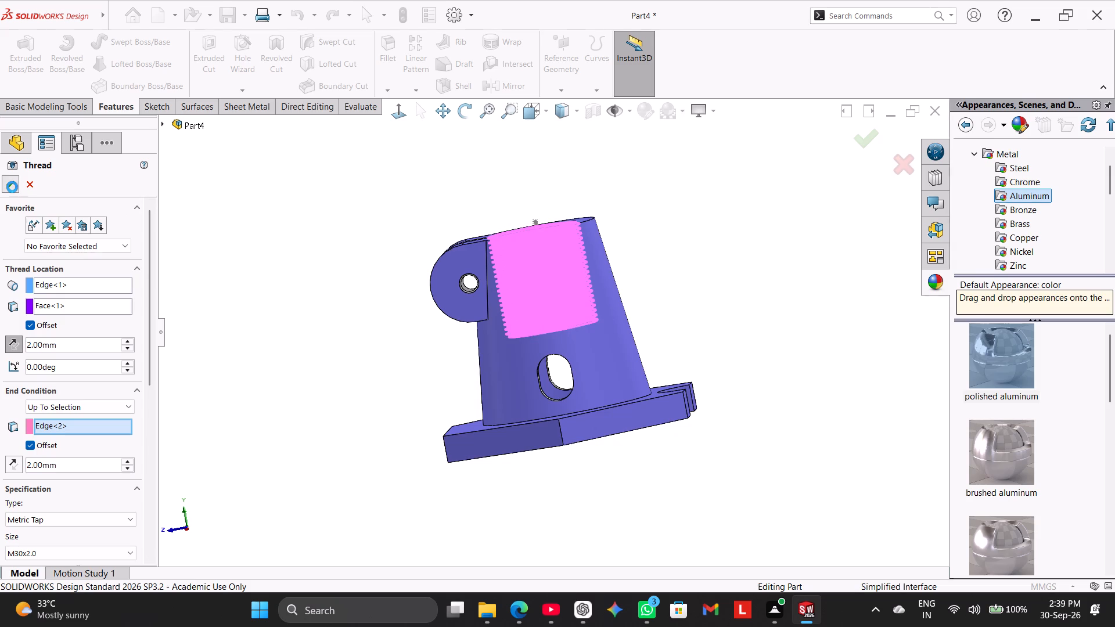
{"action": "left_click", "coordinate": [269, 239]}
Examine the threaded central bore from several angles and in a temporary section view through the Right Plane.
{"action": "middle_click_drag", "start_coordinate": [296, 252], "coordinate": [322, 357]}
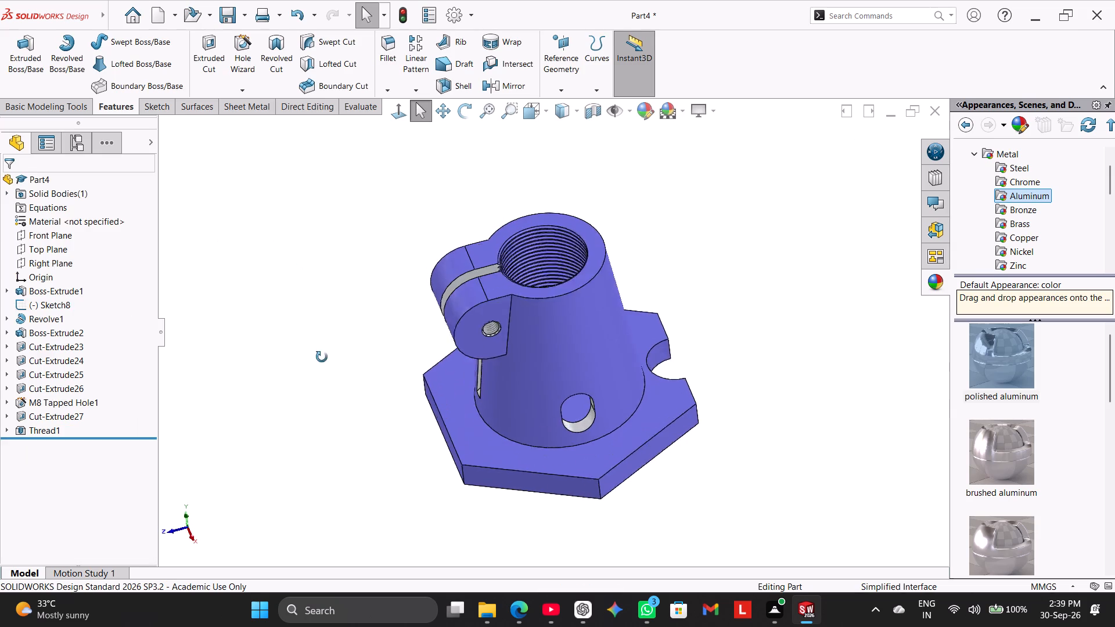
{"action": "middle_click_drag", "start_coordinate": [322, 357], "coordinate": [323, 375]}
{"action": "scroll", "coordinate": [323, 376], "scroll_direction": "down", "scroll_amount": 1}
{"action": "right_click_drag", "start_coordinate": [253, 369], "coordinate": [400, 217]}
{"action": "middle_click_drag", "start_coordinate": [328, 264], "coordinate": [276, 374]}
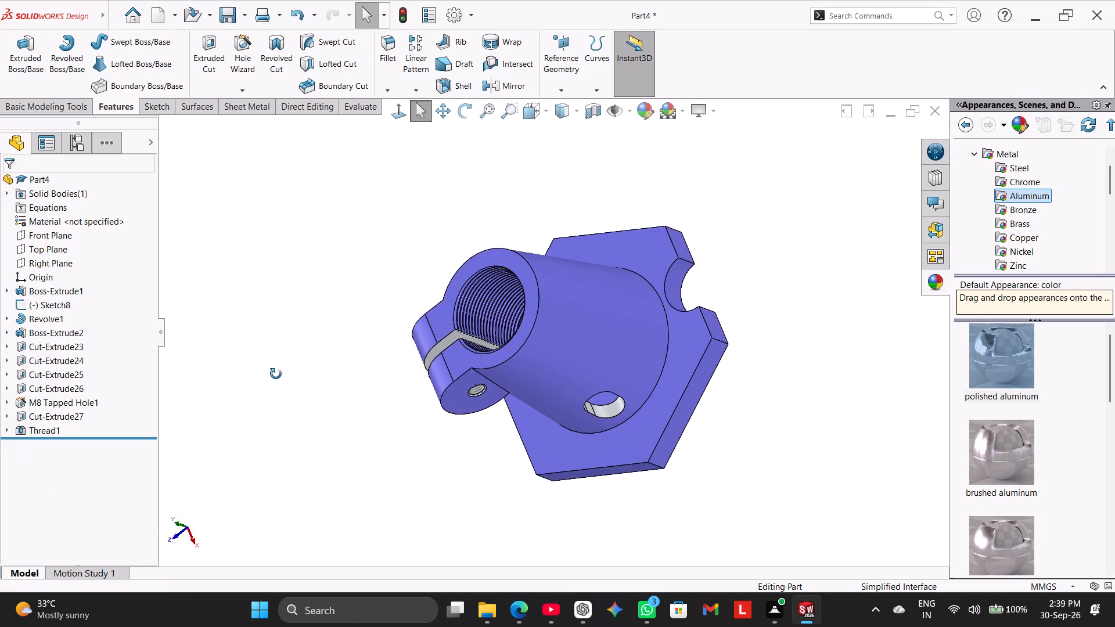
{"action": "middle_click_drag", "start_coordinate": [276, 374], "coordinate": [286, 386]}
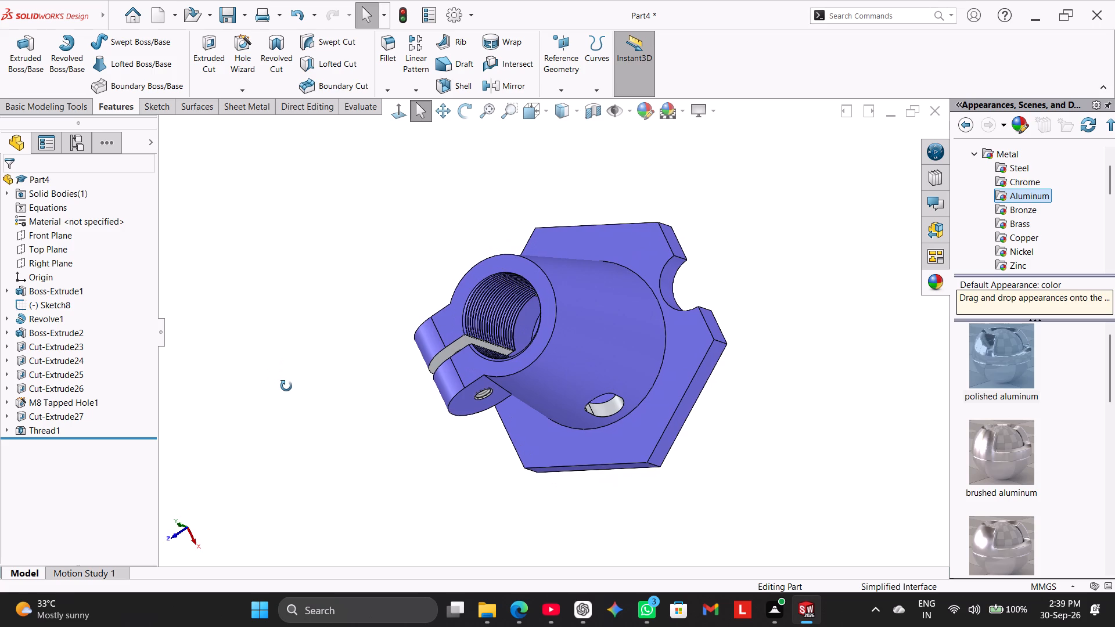
{"action": "middle_click_drag", "start_coordinate": [286, 386], "coordinate": [301, 379]}
{"action": "left_click", "coordinate": [588, 113]}
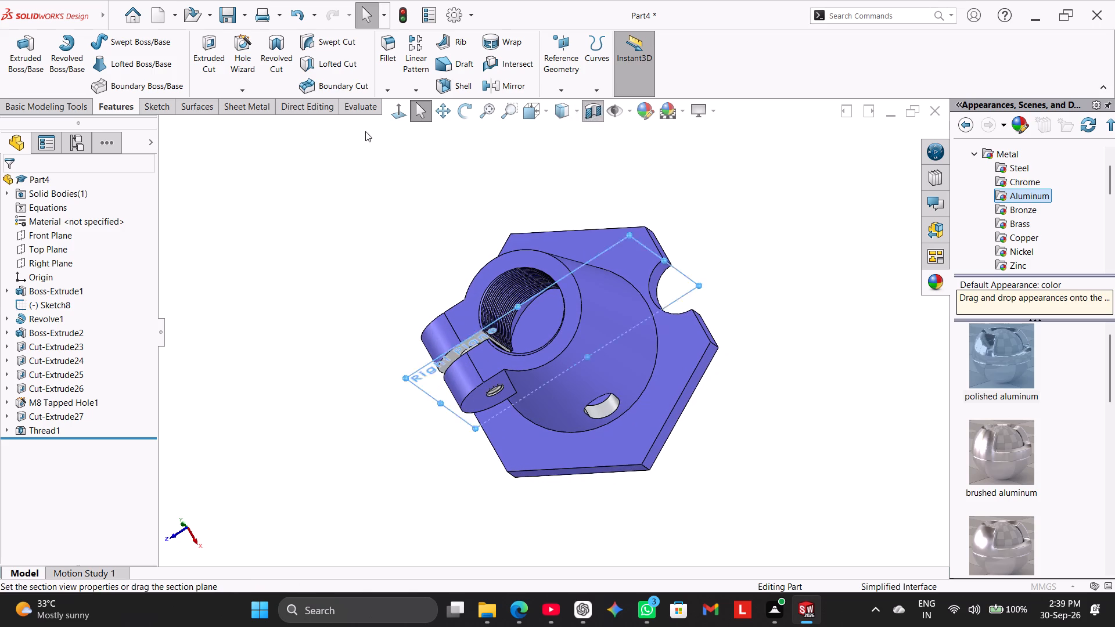
{"action": "left_click", "coordinate": [394, 110]}
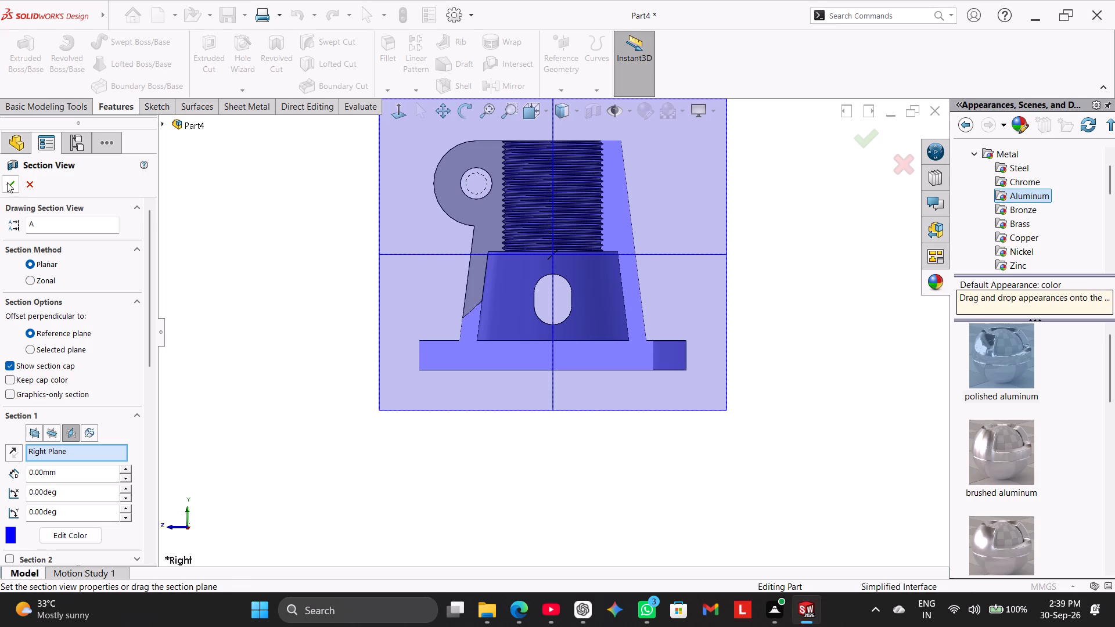
{"action": "left_click", "coordinate": [25, 183]}
{"action": "right_click_drag", "start_coordinate": [267, 280], "coordinate": [489, 131]}
{"action": "right_click_drag", "start_coordinate": [338, 248], "coordinate": [348, 240]}
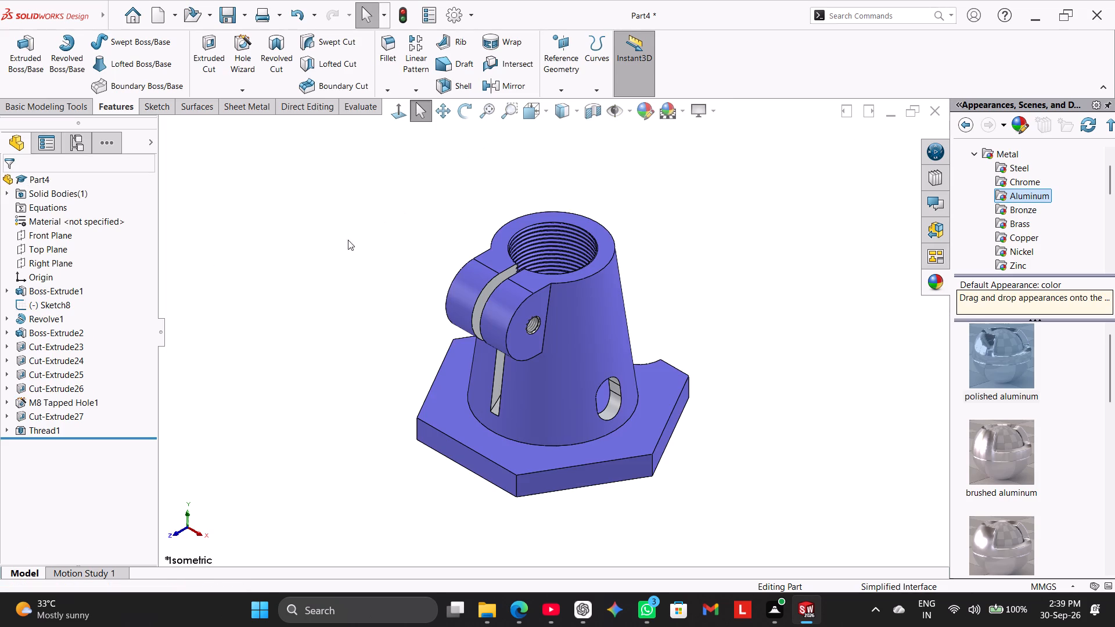
{"action": "right_click_drag", "start_coordinate": [348, 240], "coordinate": [409, 200]}
{"action": "middle_click_drag", "start_coordinate": [339, 324], "coordinate": [309, 251]}
{"action": "middle_click_drag", "start_coordinate": [311, 272], "coordinate": [288, 294]}
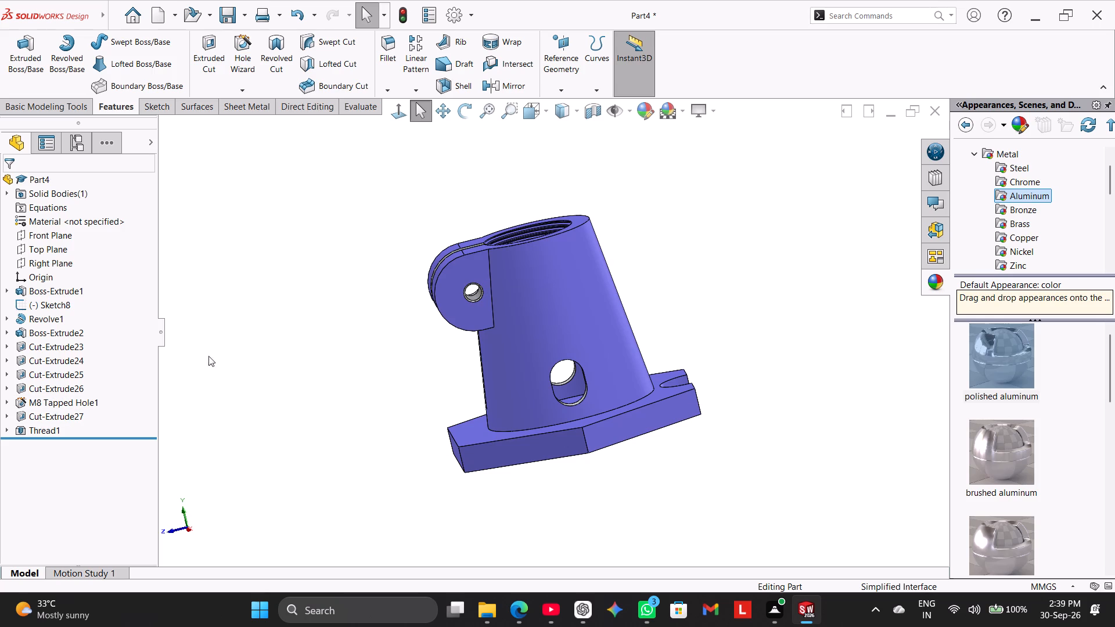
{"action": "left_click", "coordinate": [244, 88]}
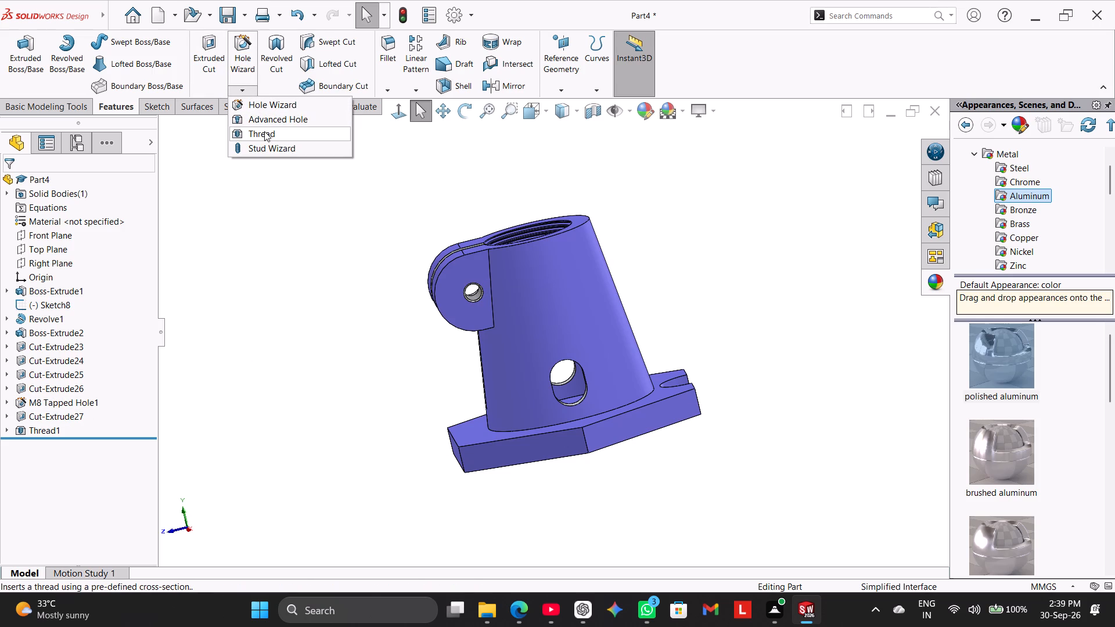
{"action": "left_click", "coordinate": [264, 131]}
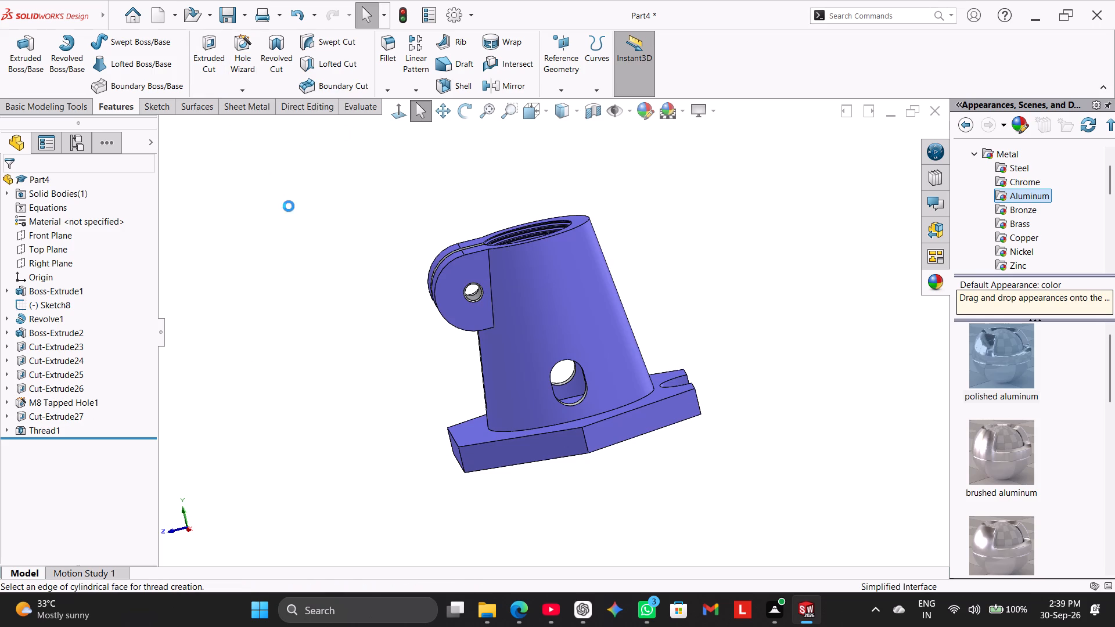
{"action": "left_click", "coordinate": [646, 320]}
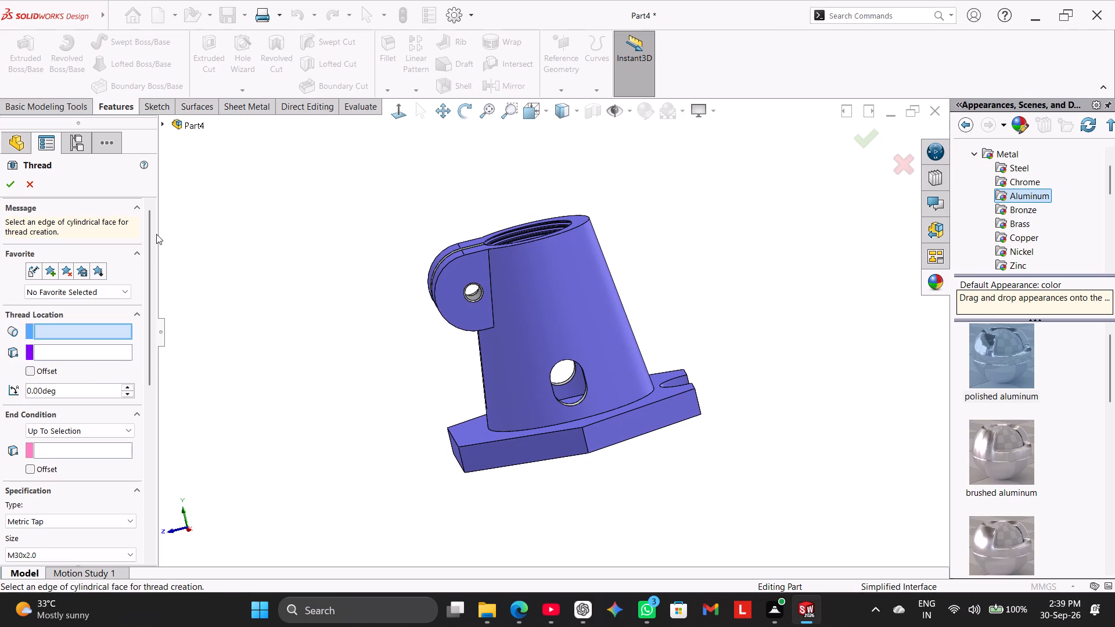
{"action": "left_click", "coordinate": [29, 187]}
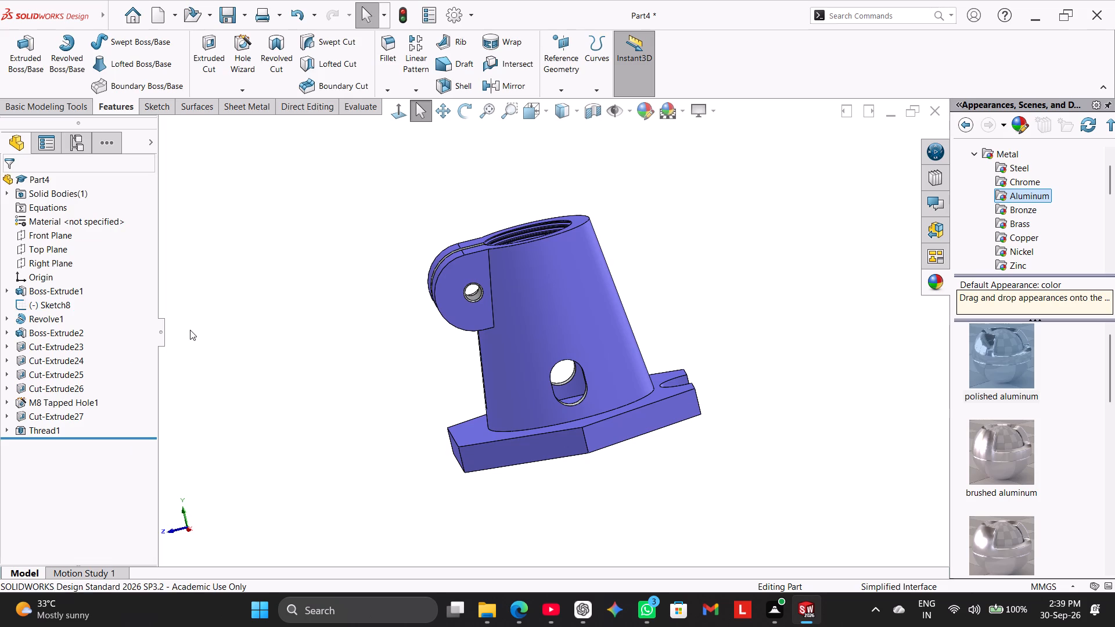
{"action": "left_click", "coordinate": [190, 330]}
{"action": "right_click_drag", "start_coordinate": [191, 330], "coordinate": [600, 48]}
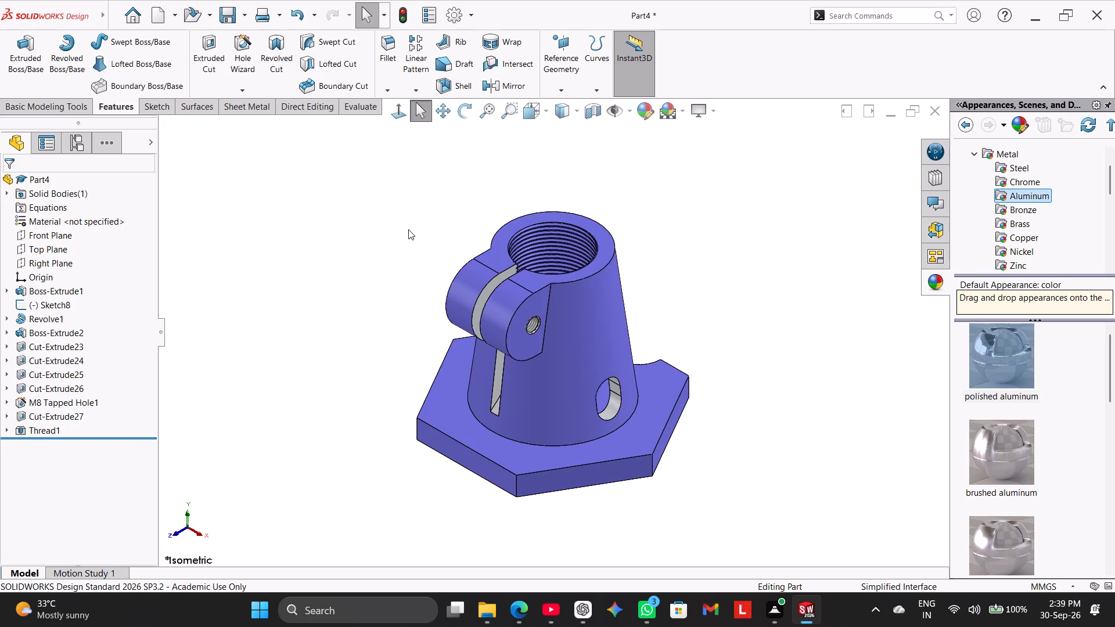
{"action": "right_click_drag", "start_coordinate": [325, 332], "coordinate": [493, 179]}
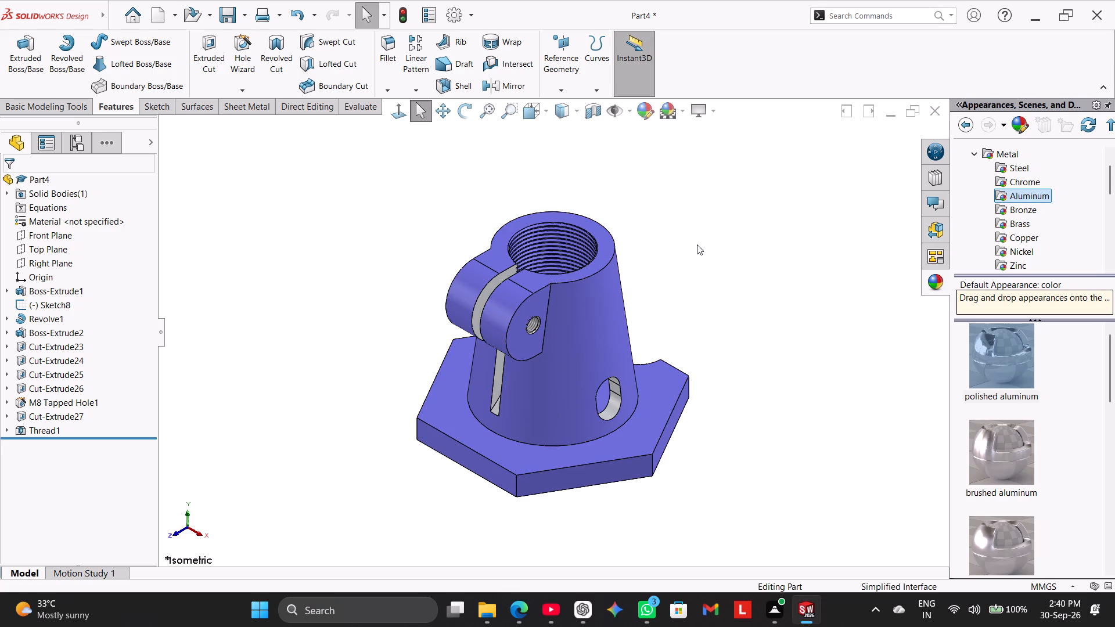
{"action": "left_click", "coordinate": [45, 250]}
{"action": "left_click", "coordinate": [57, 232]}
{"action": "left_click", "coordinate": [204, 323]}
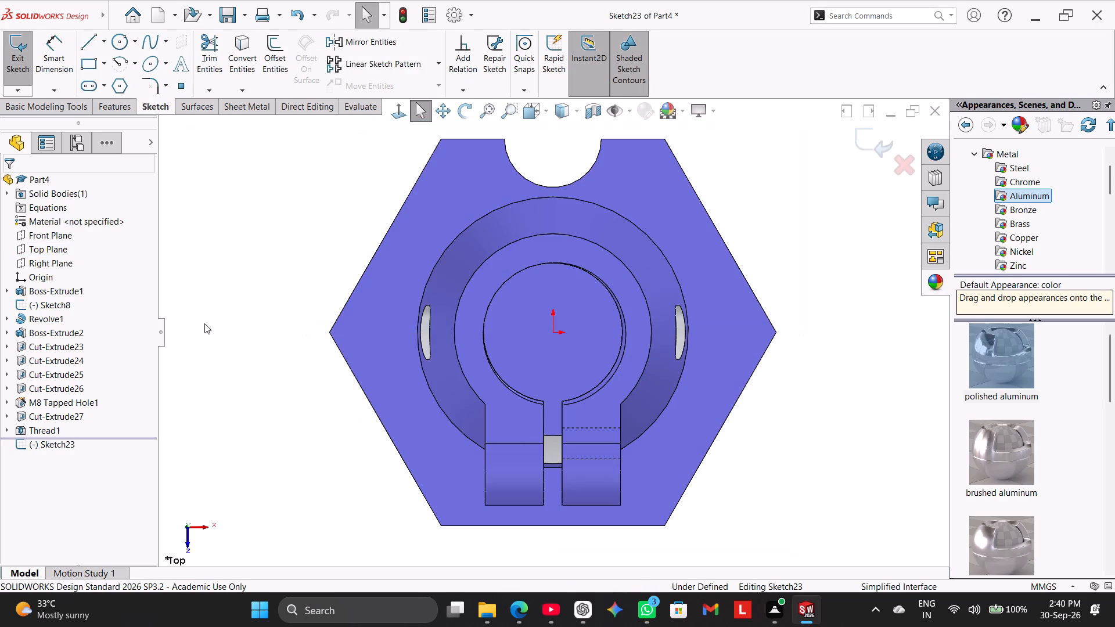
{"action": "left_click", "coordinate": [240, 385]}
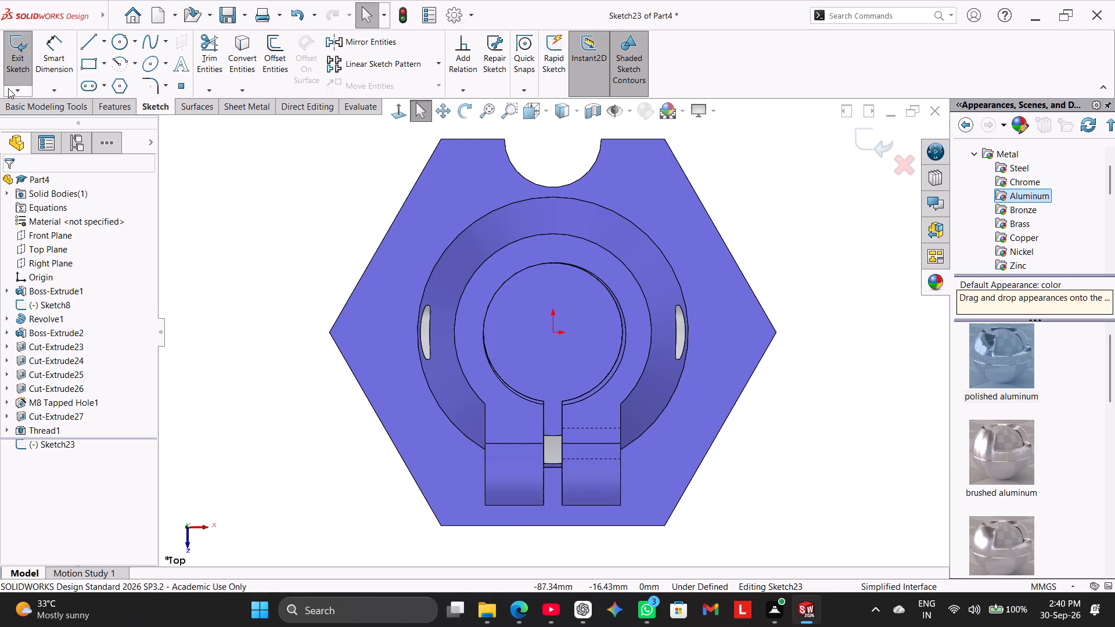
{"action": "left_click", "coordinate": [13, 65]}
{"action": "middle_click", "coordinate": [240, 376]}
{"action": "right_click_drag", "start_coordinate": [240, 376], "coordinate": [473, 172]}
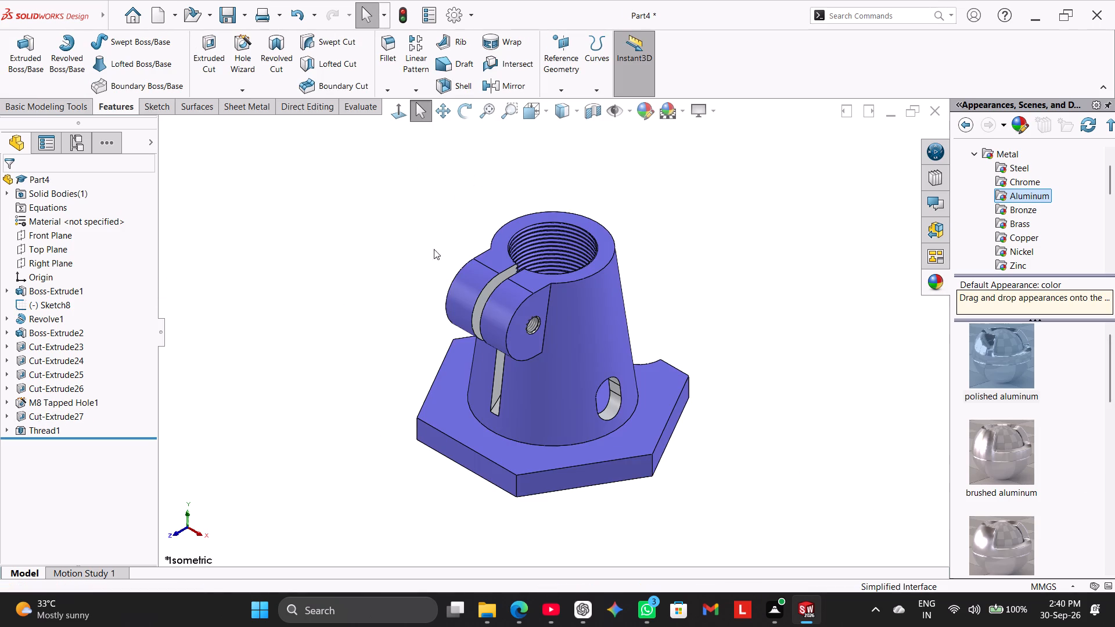
Delete the thread feature from the central bore.
{"action": "right_click", "coordinate": [52, 428]}
{"action": "left_click", "coordinate": [119, 439]}
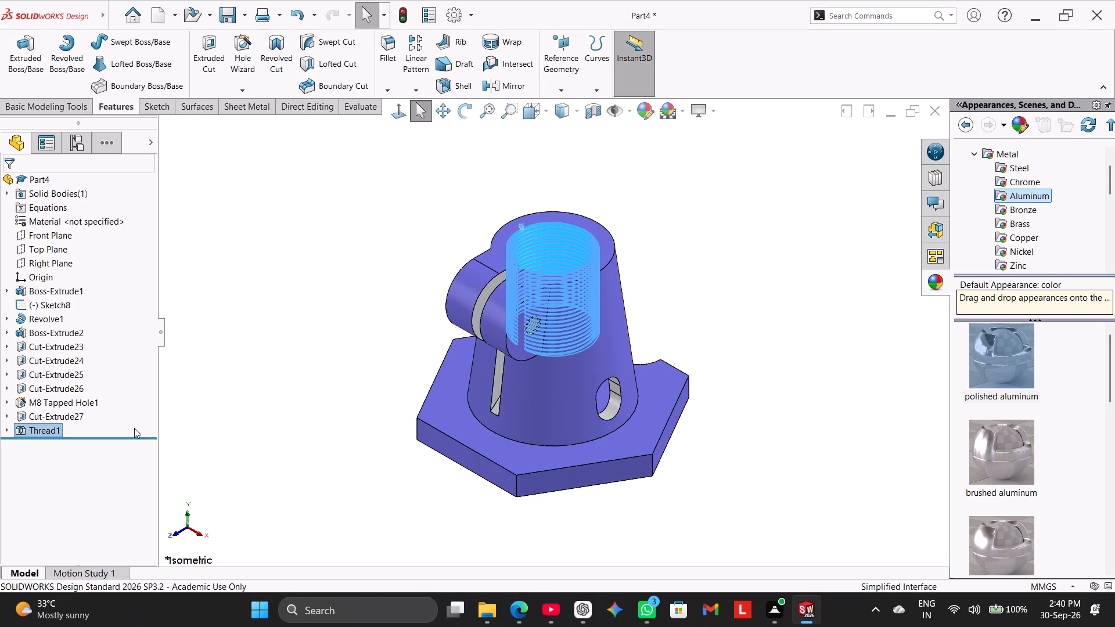
{"action": "left_click", "coordinate": [628, 219]}
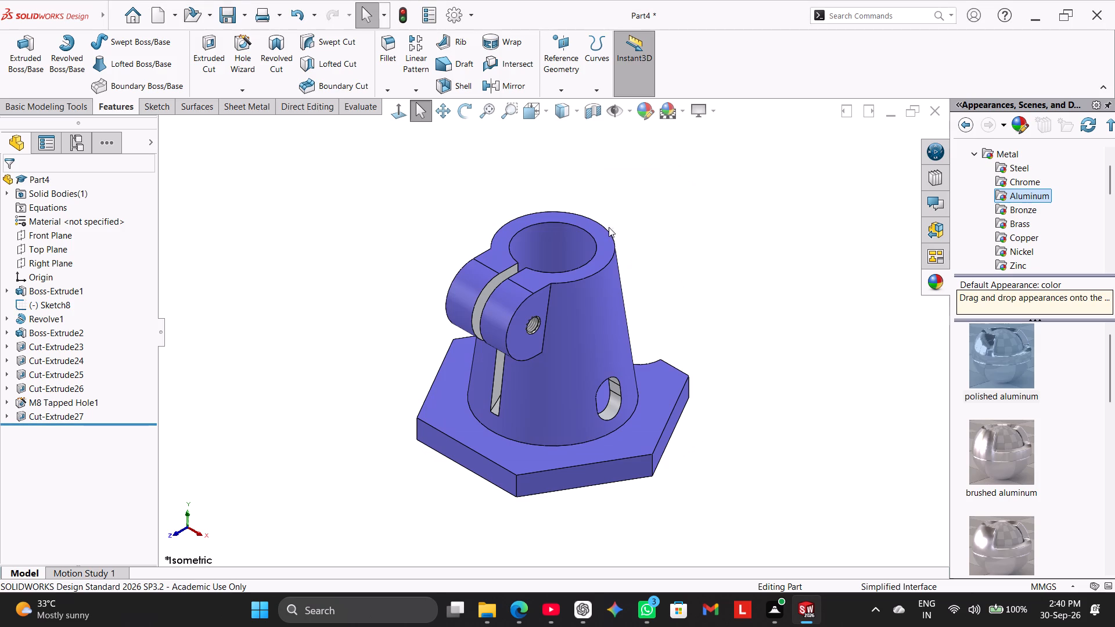
Start a Hole Wizard ISO bottoming tapped hole and set its size to M36x2.0, without custom sizing.
{"action": "left_click", "coordinate": [244, 84]}
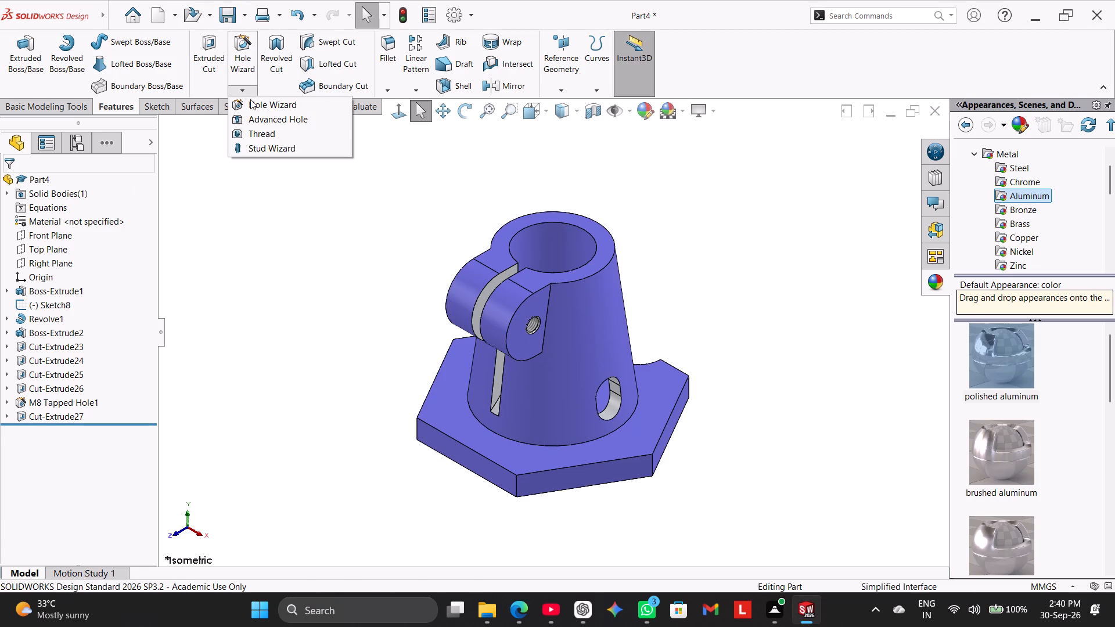
{"action": "left_click", "coordinate": [264, 105]}
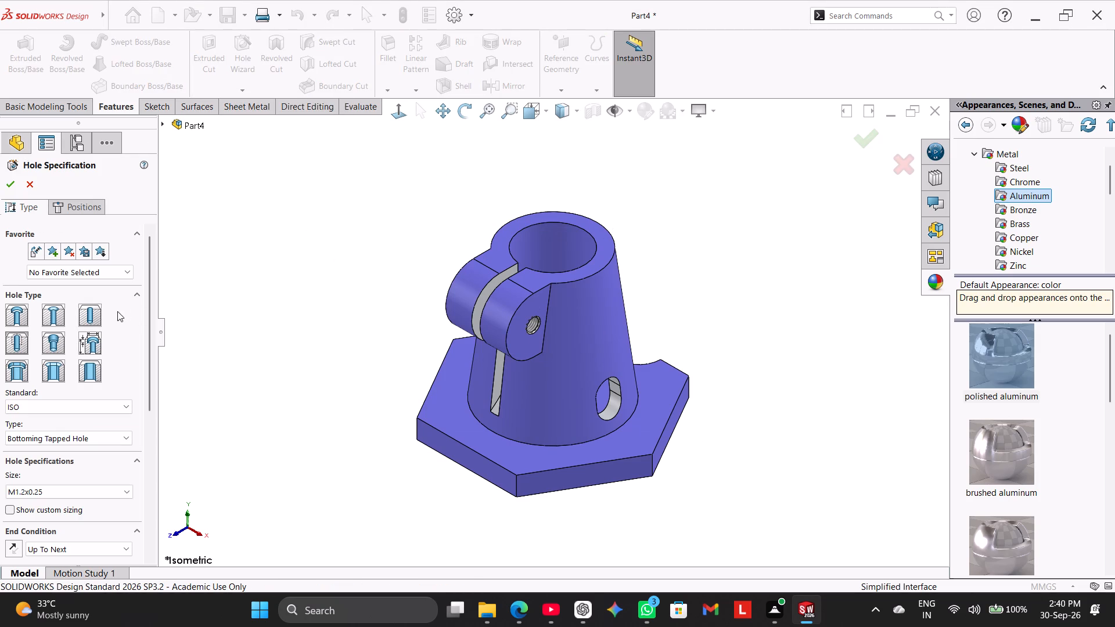
{"action": "left_click_drag", "start_coordinate": [146, 257], "coordinate": [150, 320]}
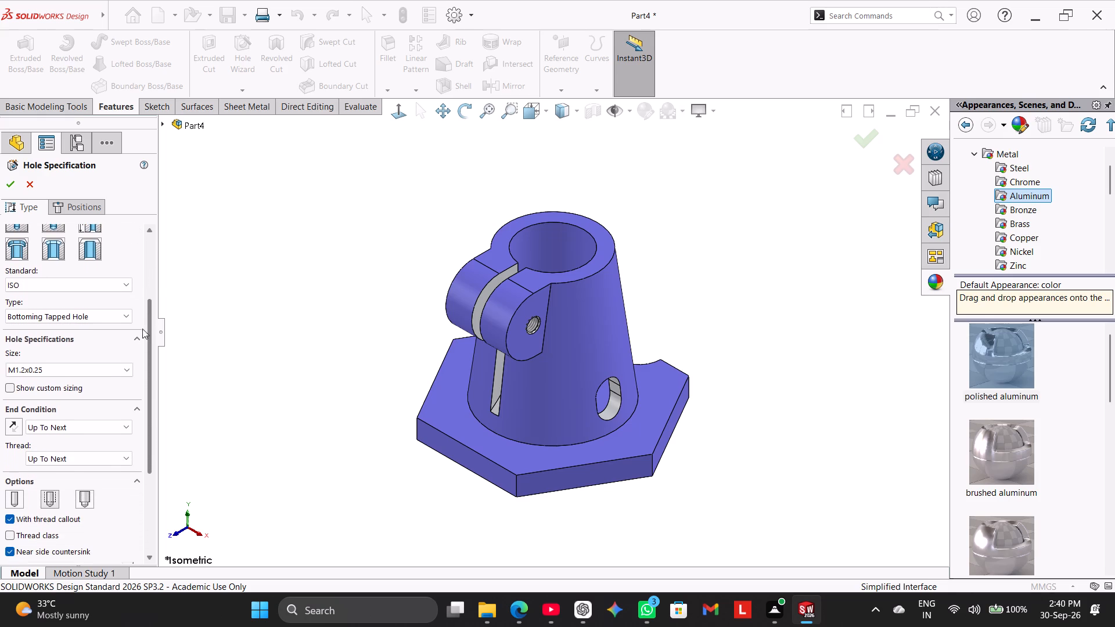
{"action": "left_click", "coordinate": [113, 367]}
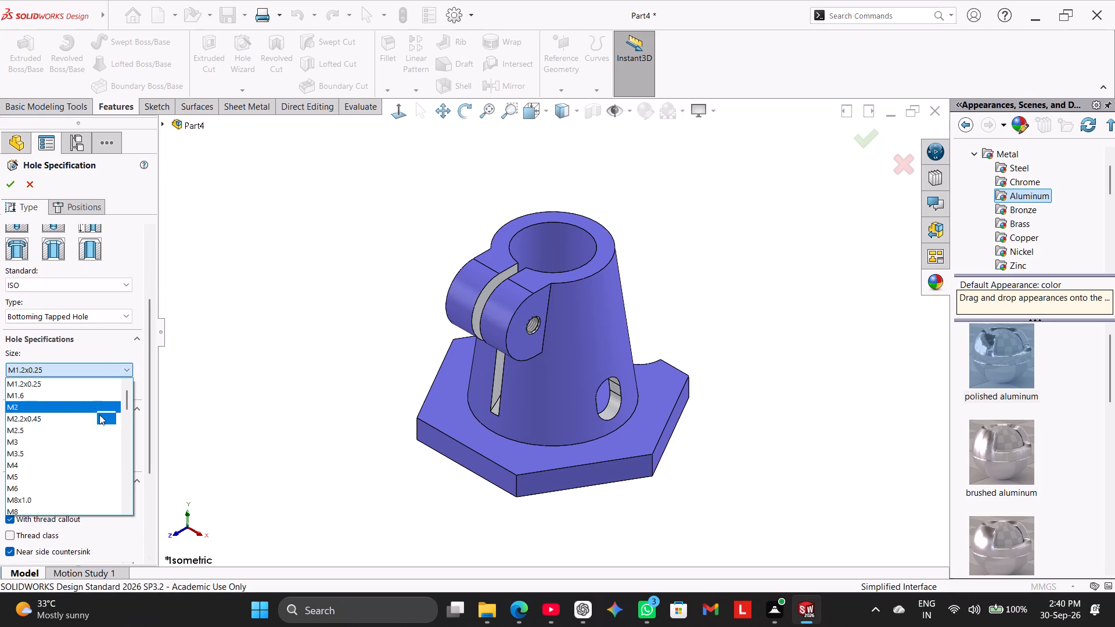
{"action": "scroll", "coordinate": [100, 416], "scroll_direction": "down", "scroll_amount": 4}
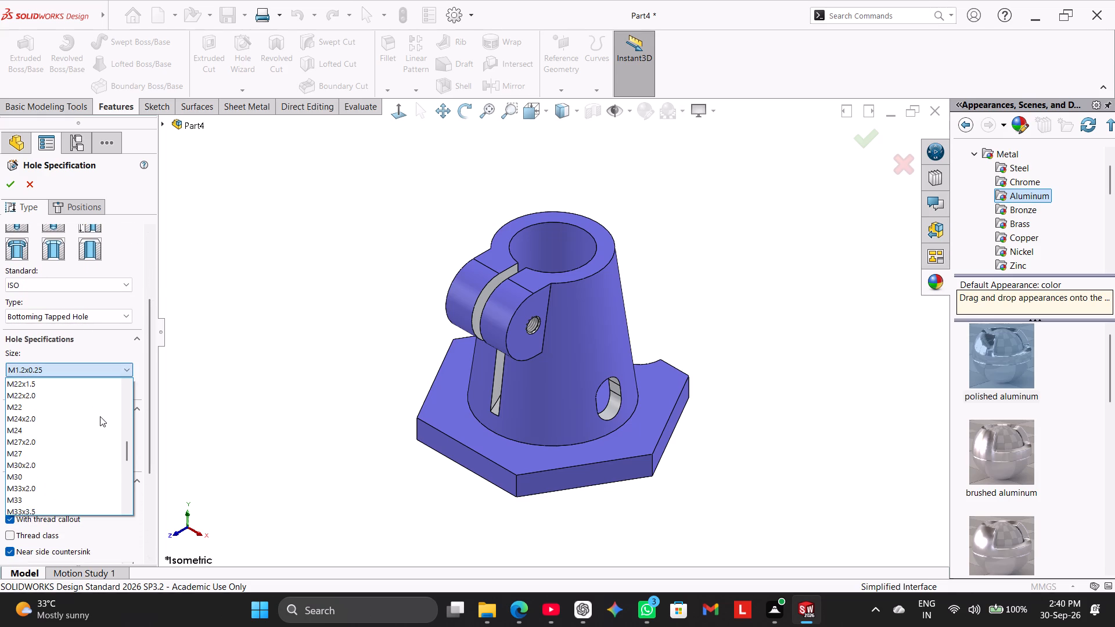
{"action": "scroll", "coordinate": [100, 416], "scroll_direction": "down", "scroll_amount": 2}
{"action": "scroll", "coordinate": [100, 416], "scroll_direction": "up", "scroll_amount": 1}
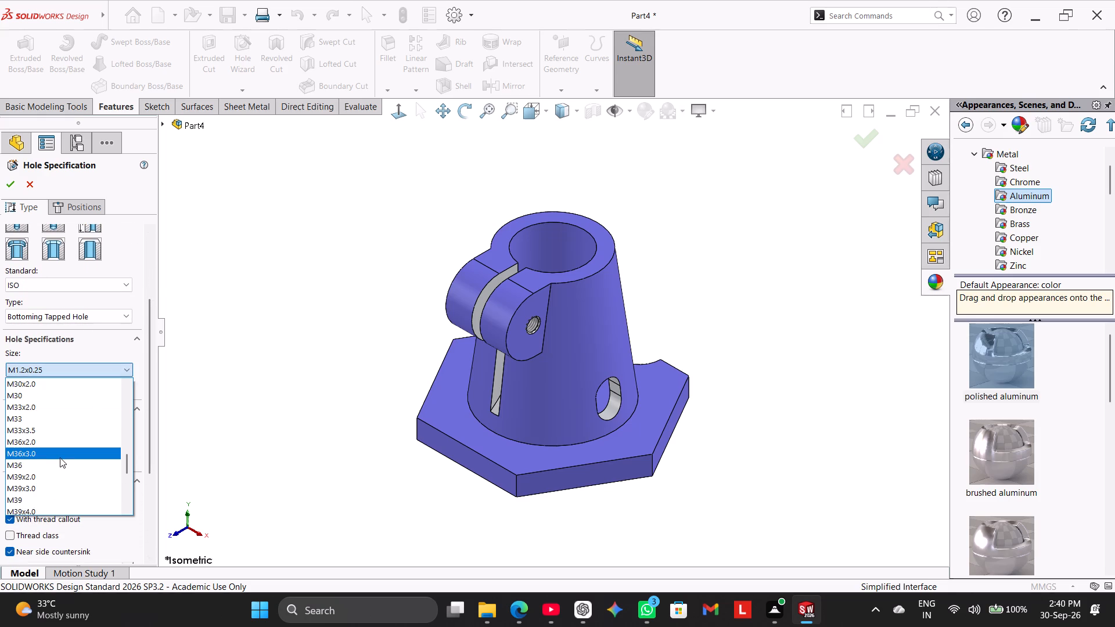
{"action": "left_click", "coordinate": [60, 446]}
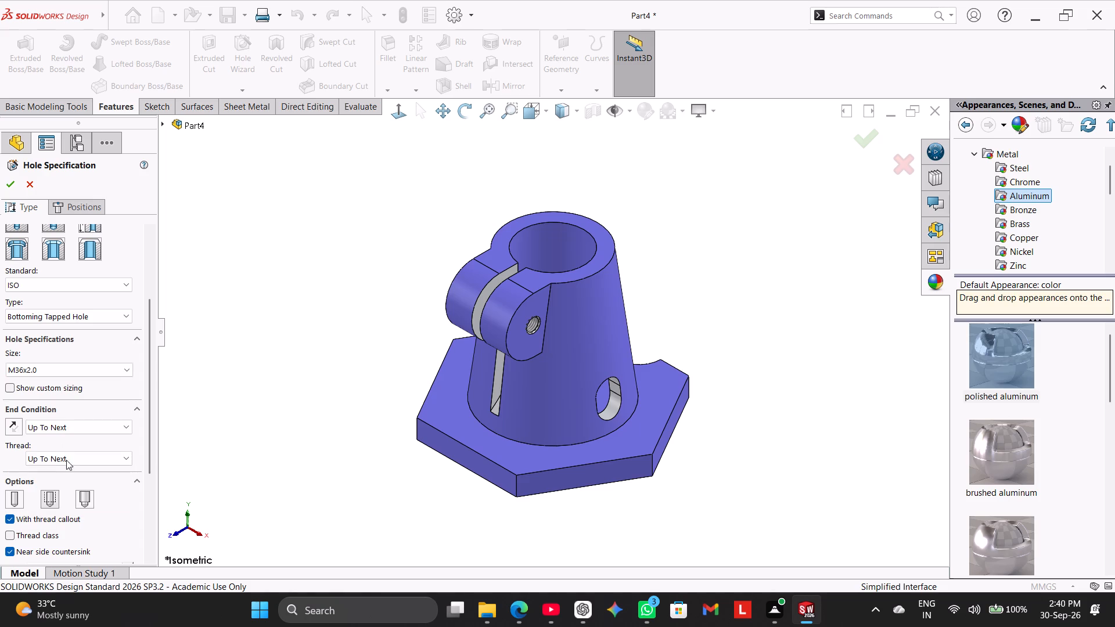
{"action": "left_click", "coordinate": [14, 390]}
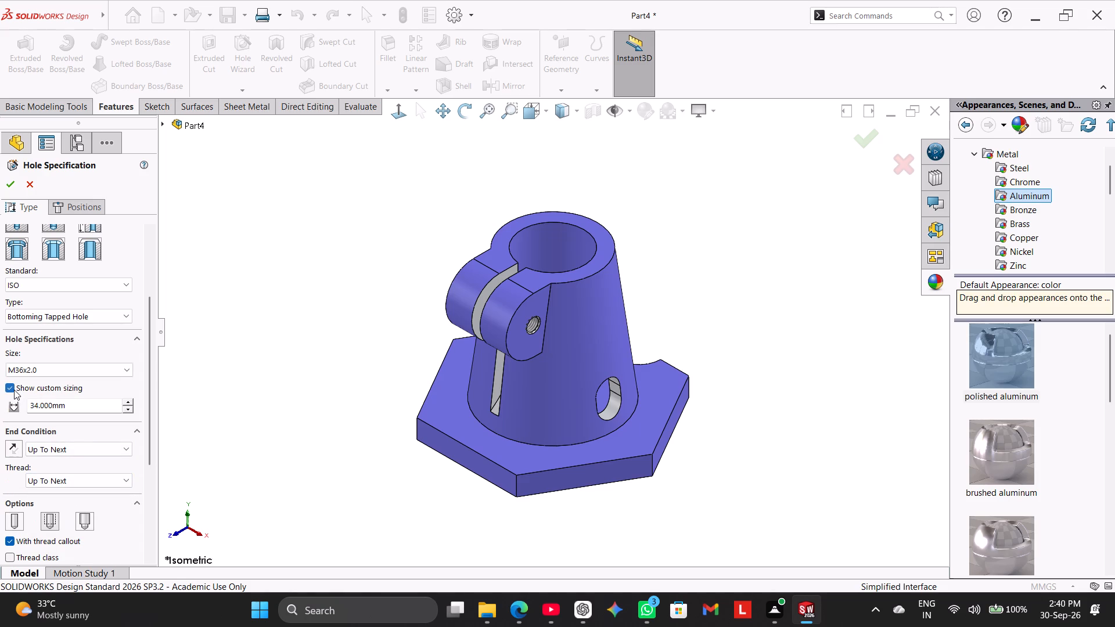
{"action": "left_click", "coordinate": [14, 390]}
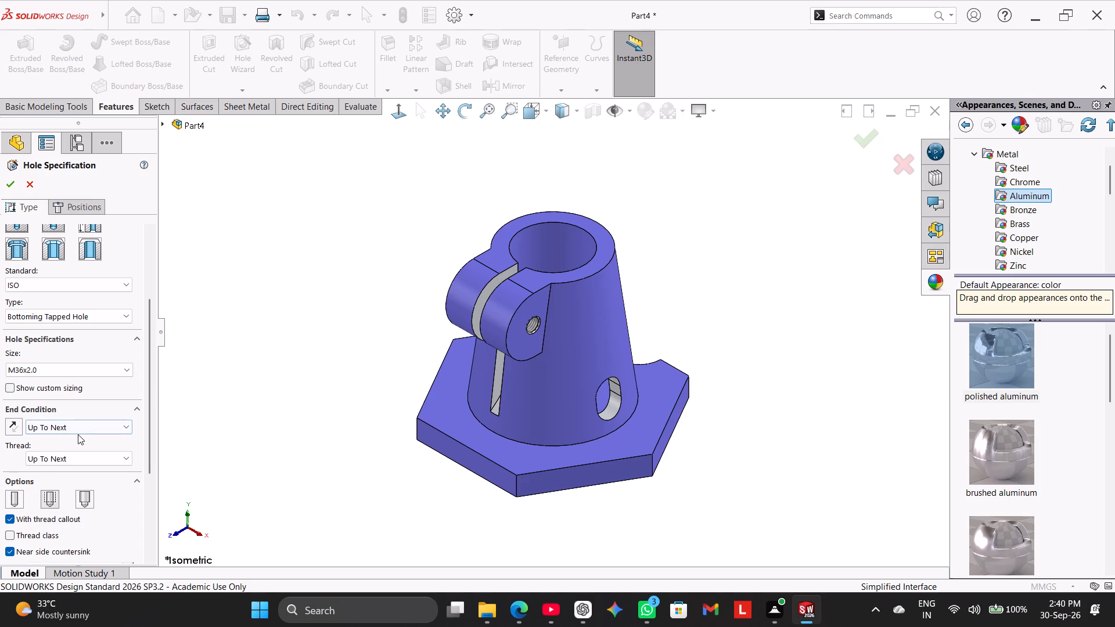
Add the 2B thread class to the M36x2.0 tapped hole's options.
{"action": "left_click_drag", "start_coordinate": [149, 456], "coordinate": [158, 505]}
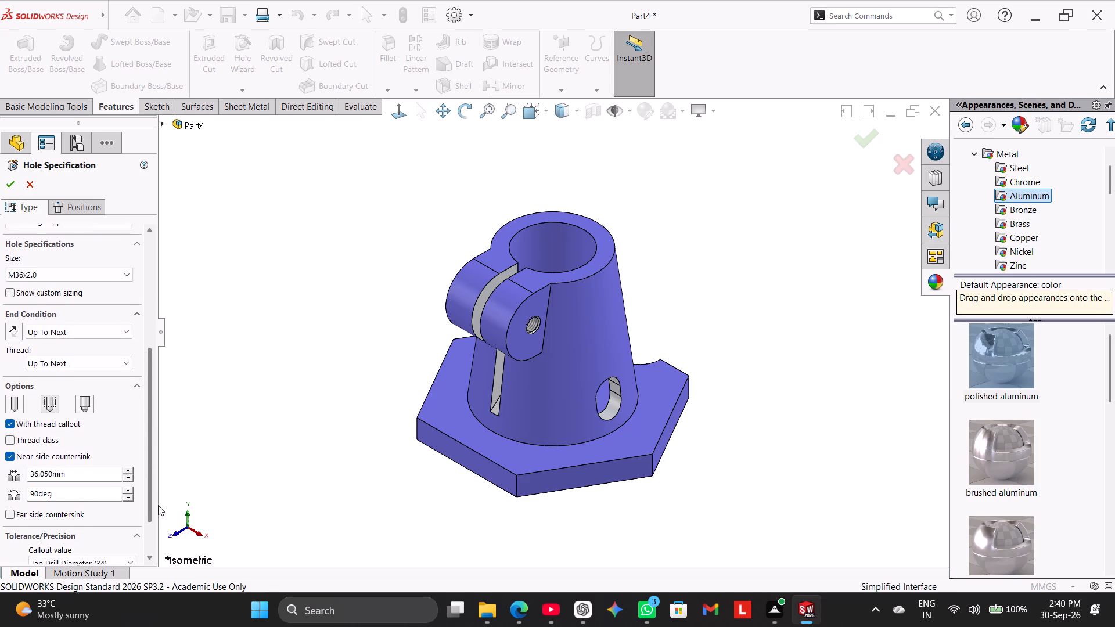
{"action": "left_click_drag", "start_coordinate": [158, 505], "coordinate": [159, 529]}
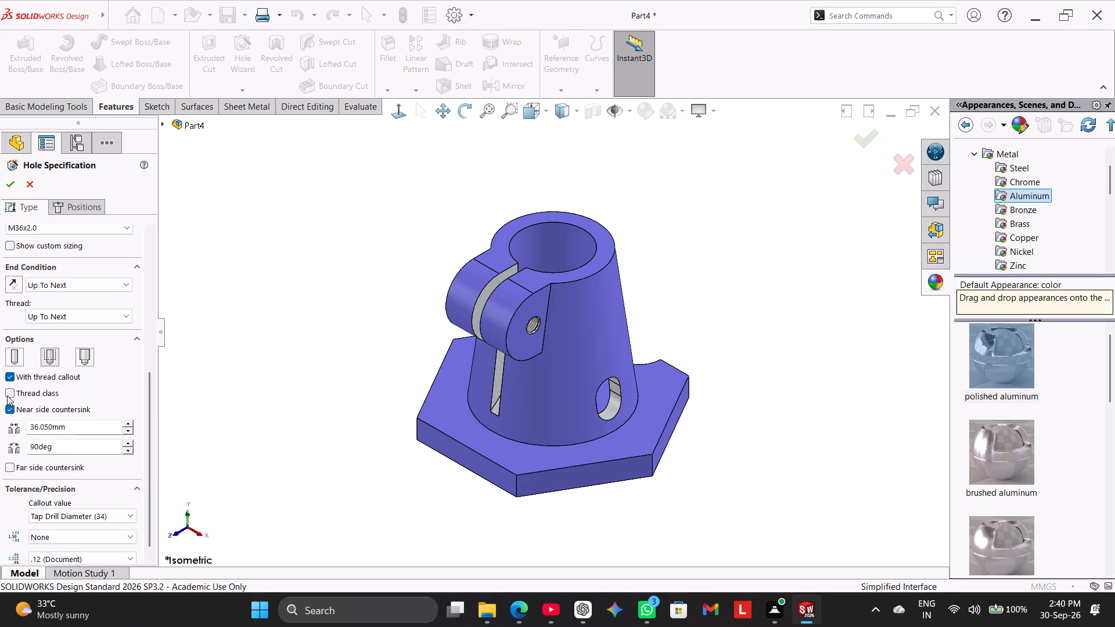
{"action": "left_click", "coordinate": [7, 395]}
{"action": "left_click_drag", "start_coordinate": [154, 449], "coordinate": [160, 482]}
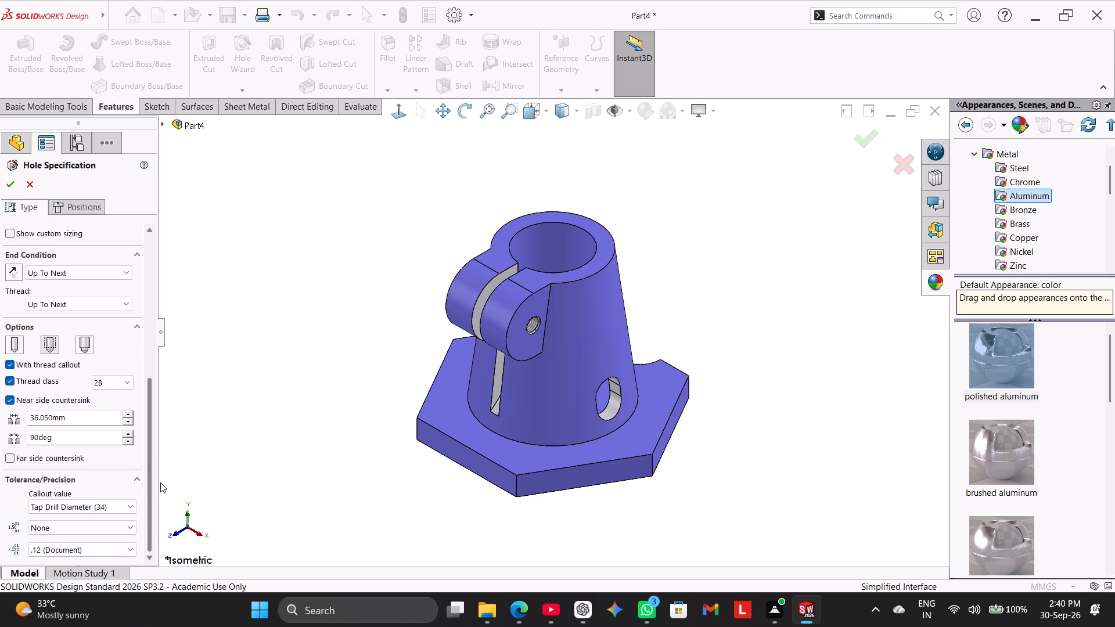
{"action": "left_click_drag", "start_coordinate": [160, 482], "coordinate": [153, 283]}
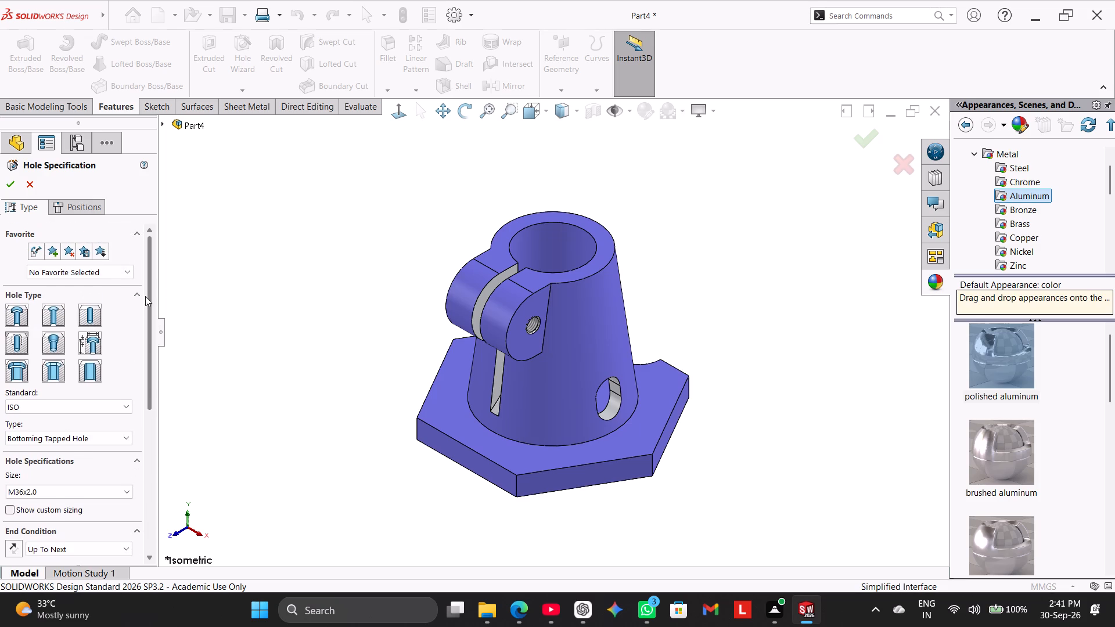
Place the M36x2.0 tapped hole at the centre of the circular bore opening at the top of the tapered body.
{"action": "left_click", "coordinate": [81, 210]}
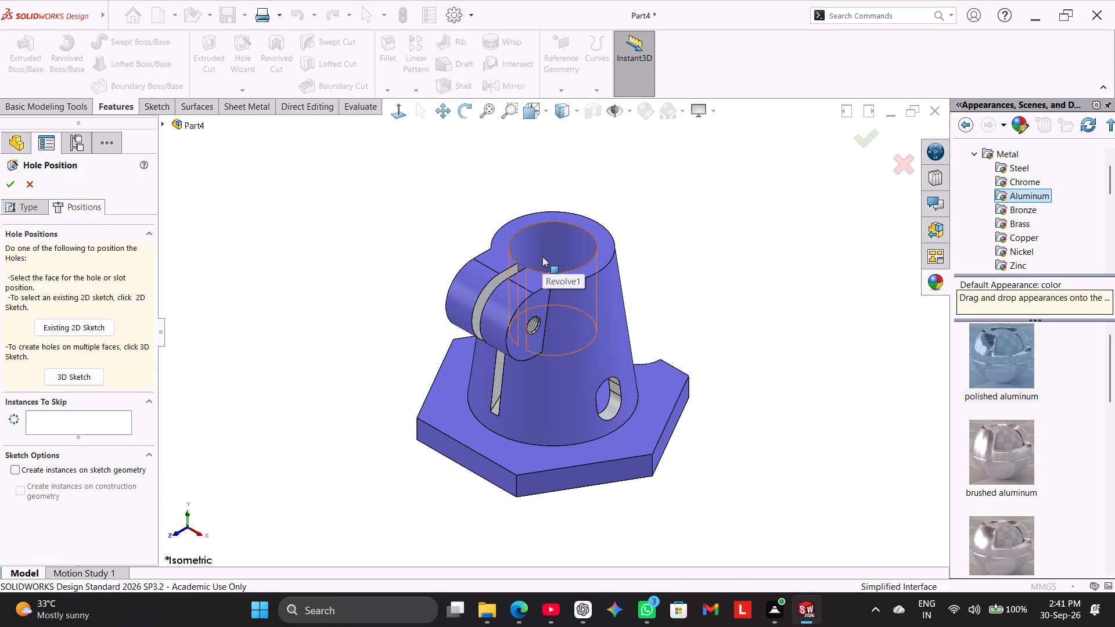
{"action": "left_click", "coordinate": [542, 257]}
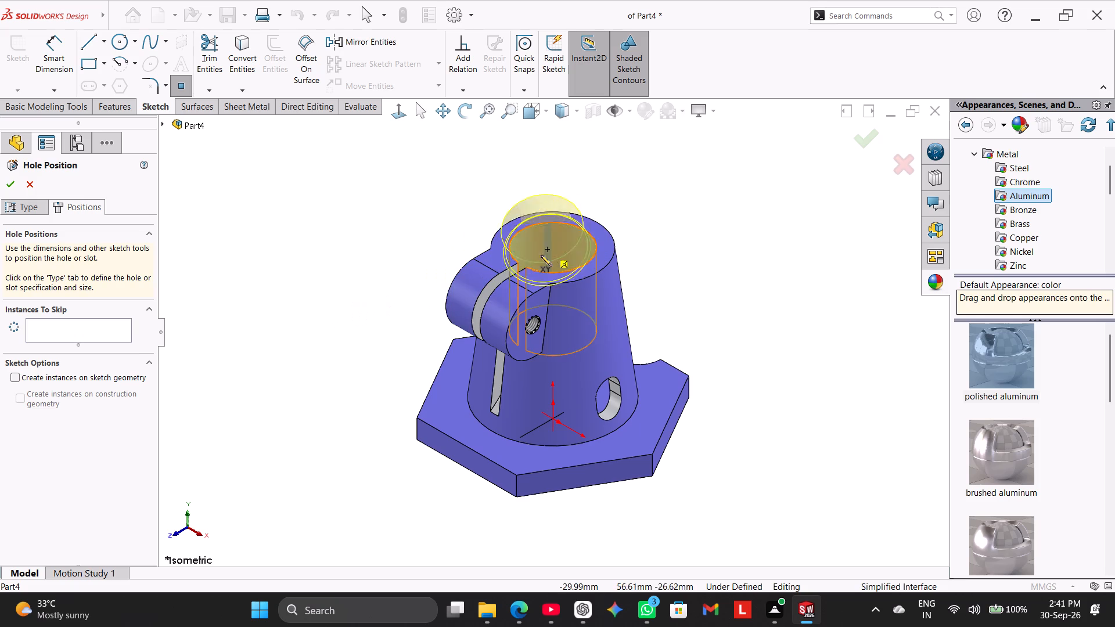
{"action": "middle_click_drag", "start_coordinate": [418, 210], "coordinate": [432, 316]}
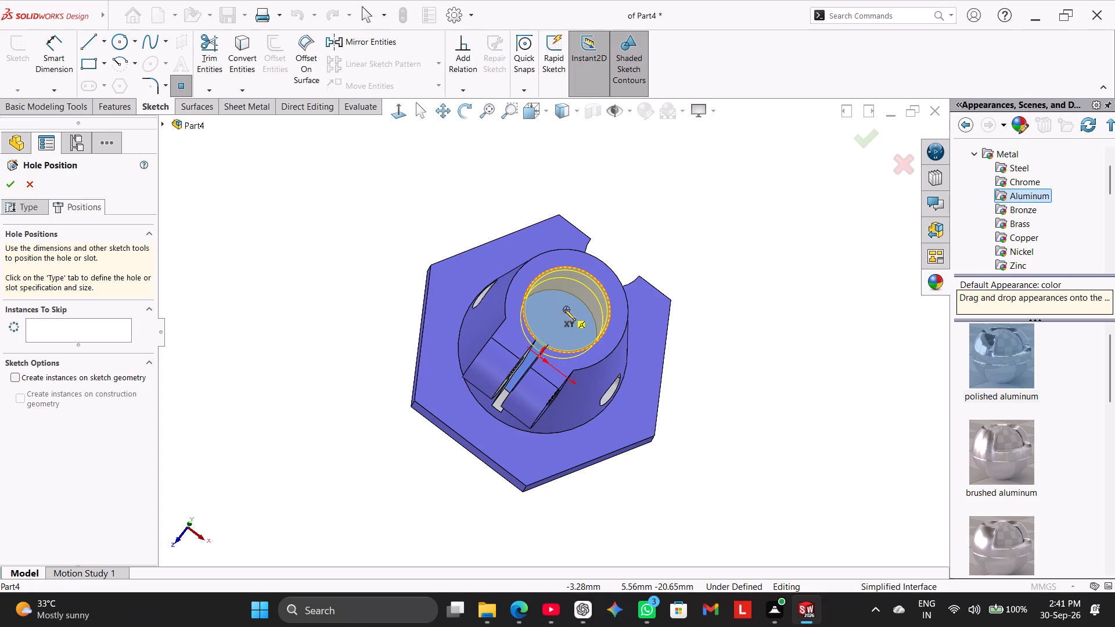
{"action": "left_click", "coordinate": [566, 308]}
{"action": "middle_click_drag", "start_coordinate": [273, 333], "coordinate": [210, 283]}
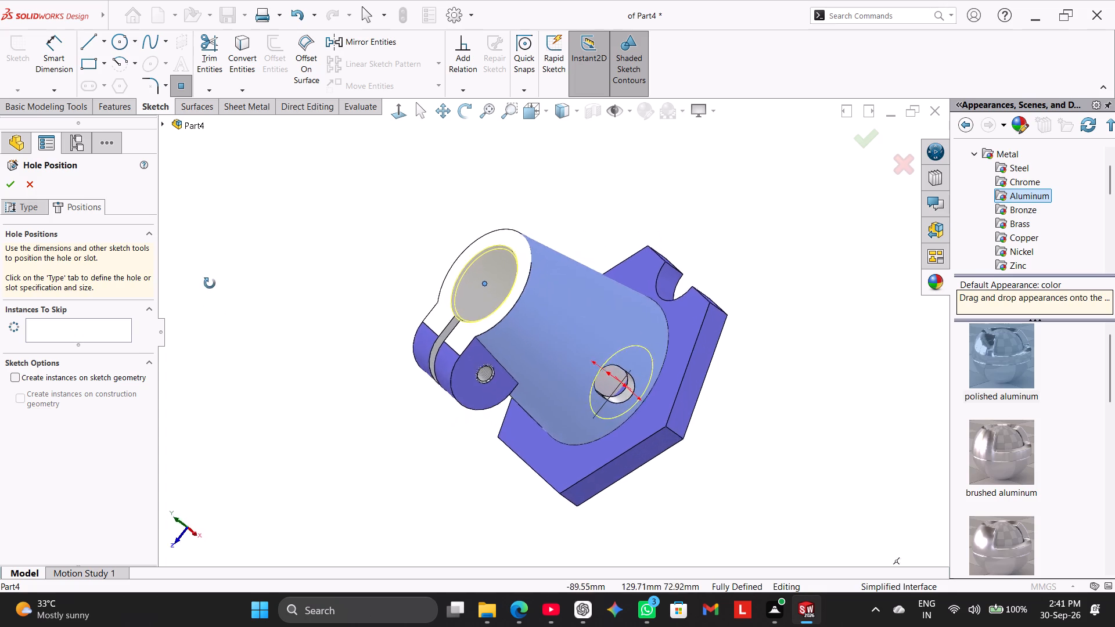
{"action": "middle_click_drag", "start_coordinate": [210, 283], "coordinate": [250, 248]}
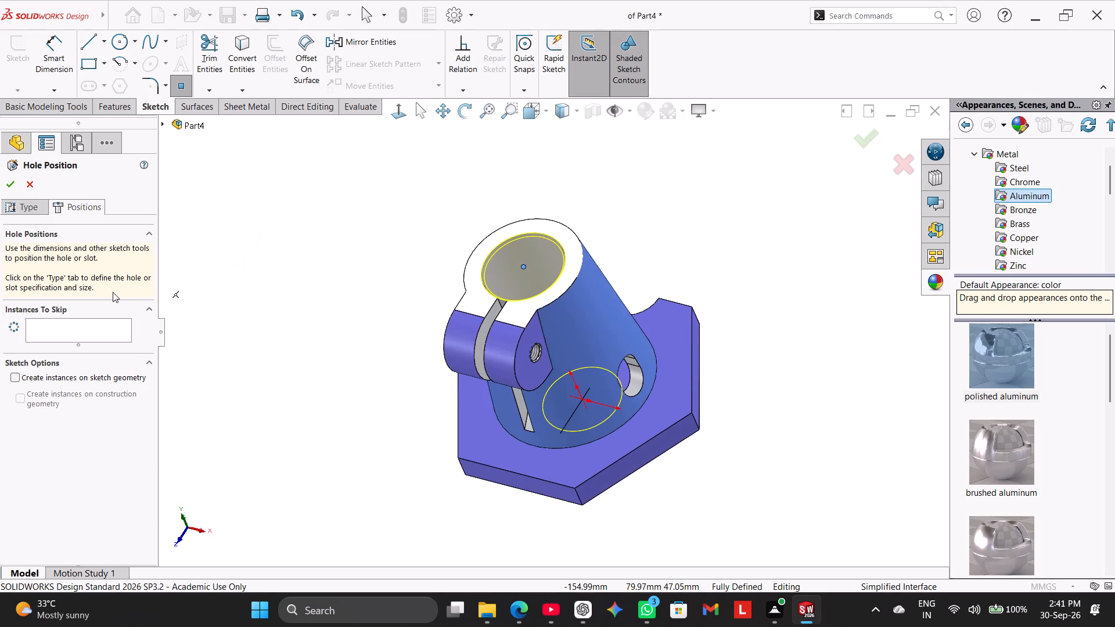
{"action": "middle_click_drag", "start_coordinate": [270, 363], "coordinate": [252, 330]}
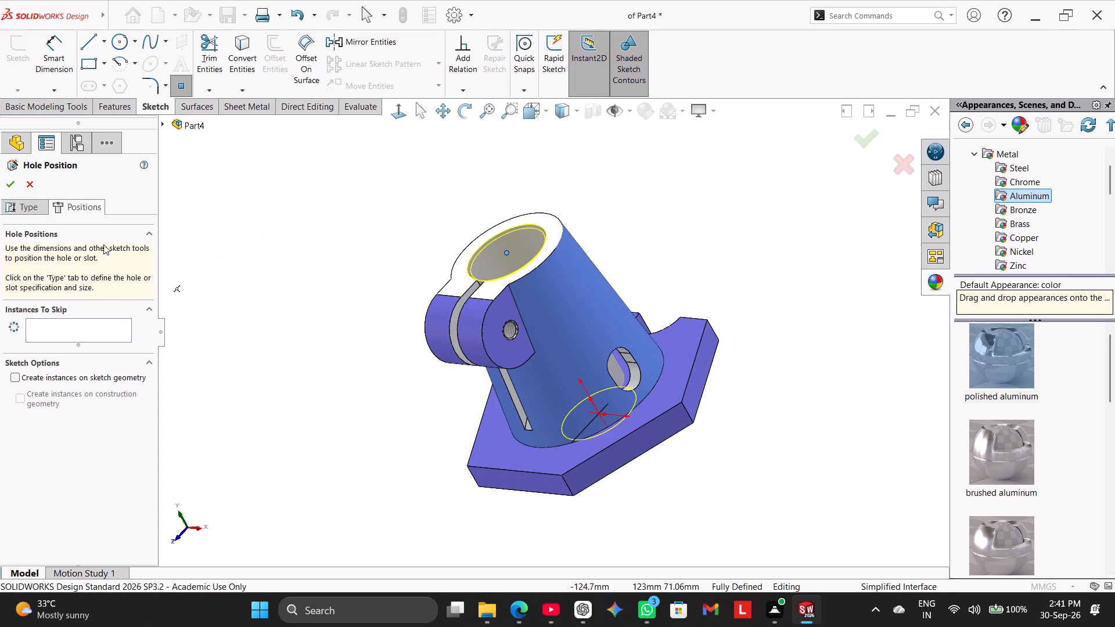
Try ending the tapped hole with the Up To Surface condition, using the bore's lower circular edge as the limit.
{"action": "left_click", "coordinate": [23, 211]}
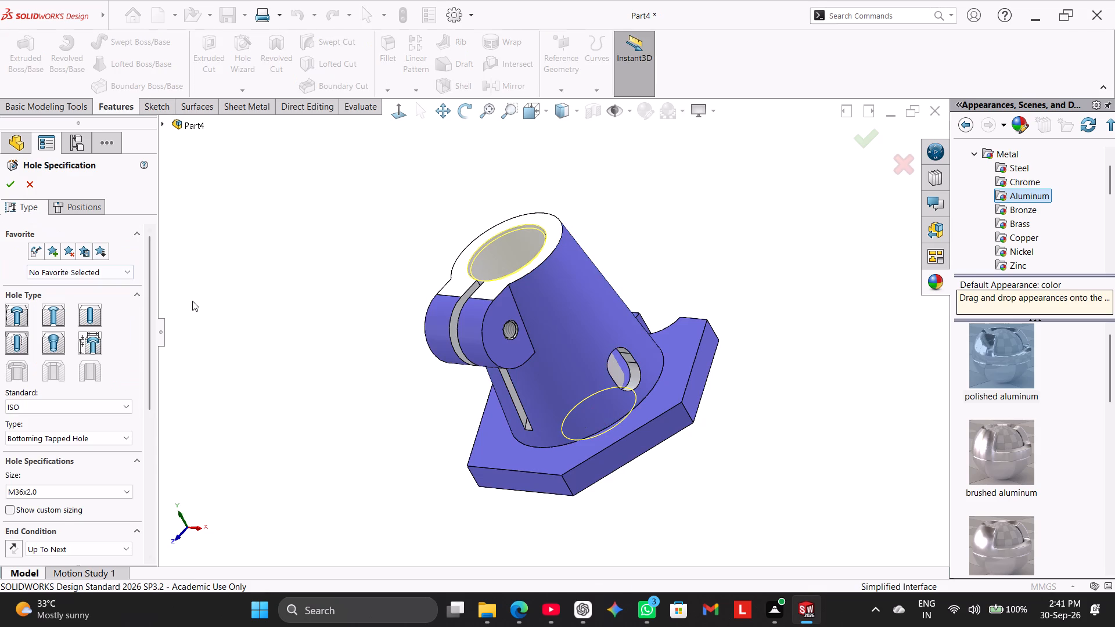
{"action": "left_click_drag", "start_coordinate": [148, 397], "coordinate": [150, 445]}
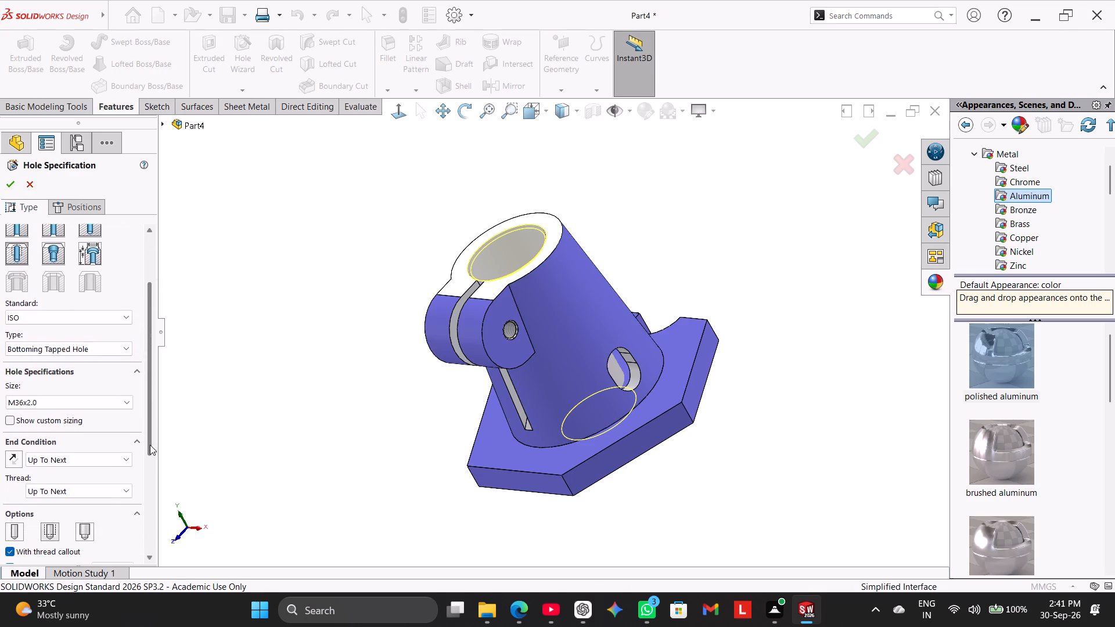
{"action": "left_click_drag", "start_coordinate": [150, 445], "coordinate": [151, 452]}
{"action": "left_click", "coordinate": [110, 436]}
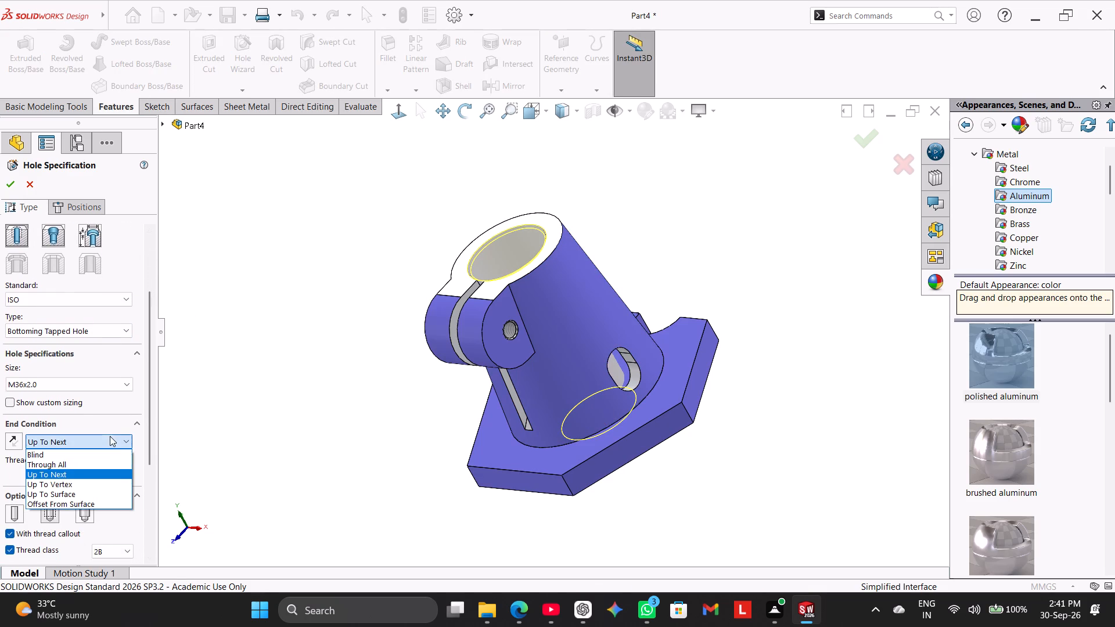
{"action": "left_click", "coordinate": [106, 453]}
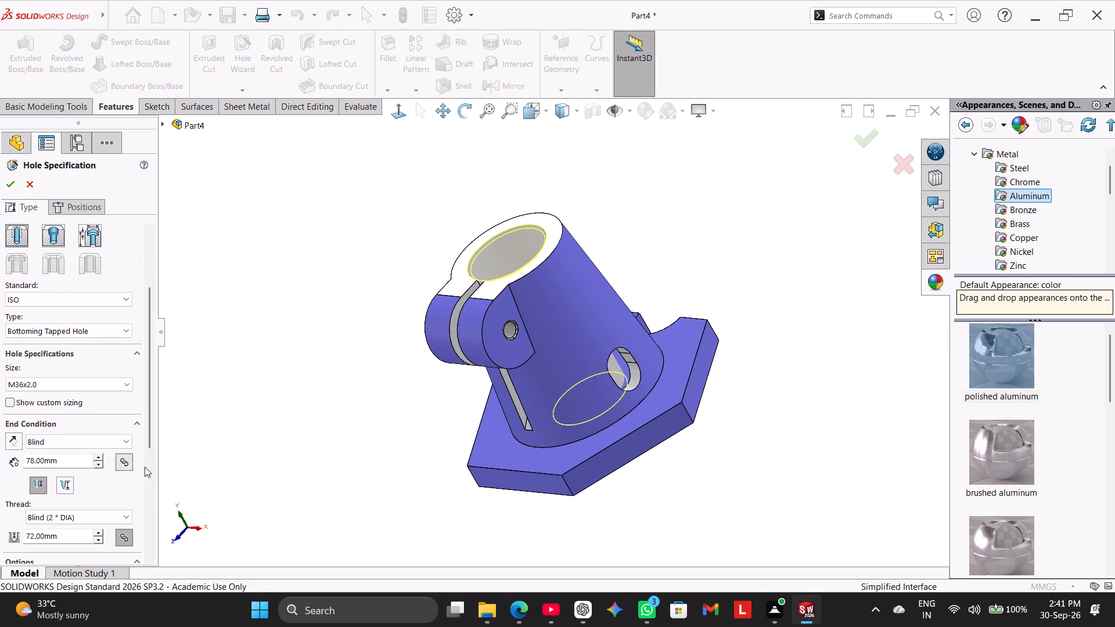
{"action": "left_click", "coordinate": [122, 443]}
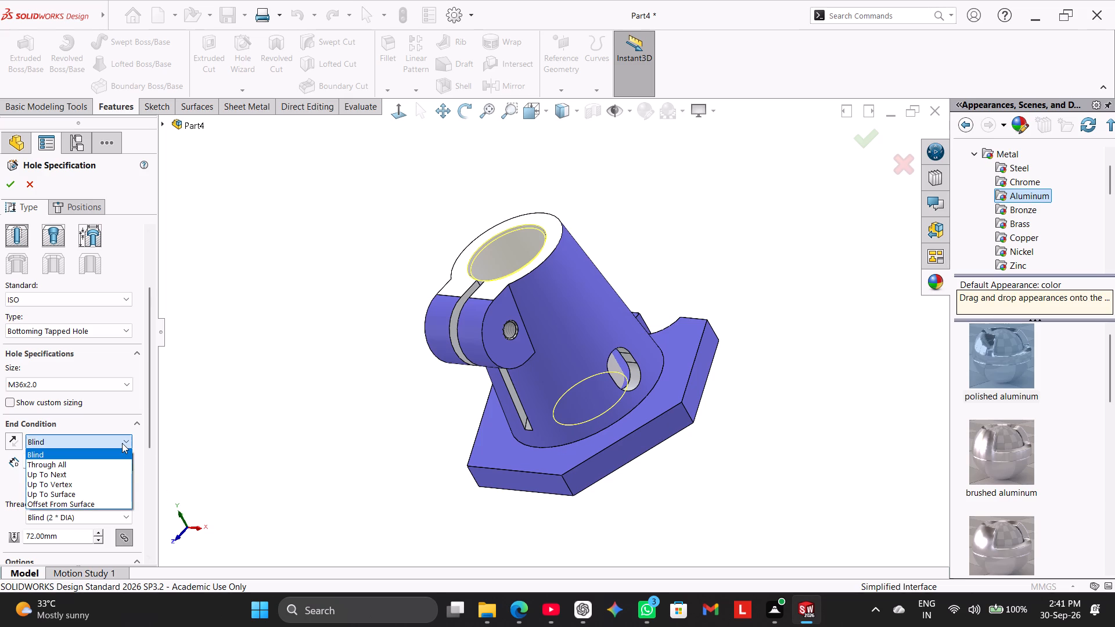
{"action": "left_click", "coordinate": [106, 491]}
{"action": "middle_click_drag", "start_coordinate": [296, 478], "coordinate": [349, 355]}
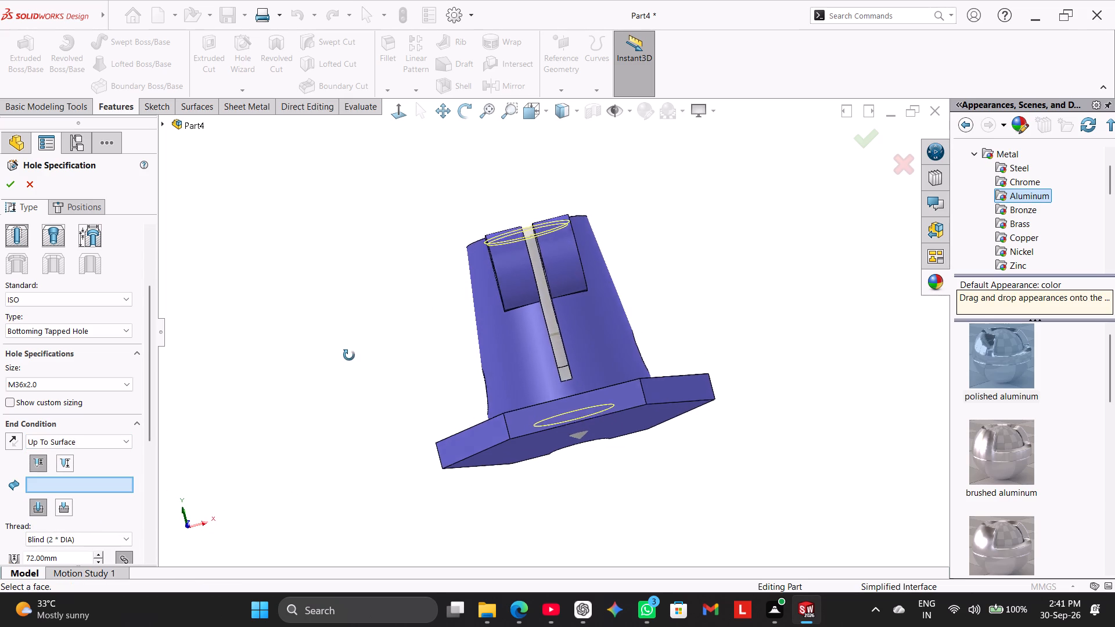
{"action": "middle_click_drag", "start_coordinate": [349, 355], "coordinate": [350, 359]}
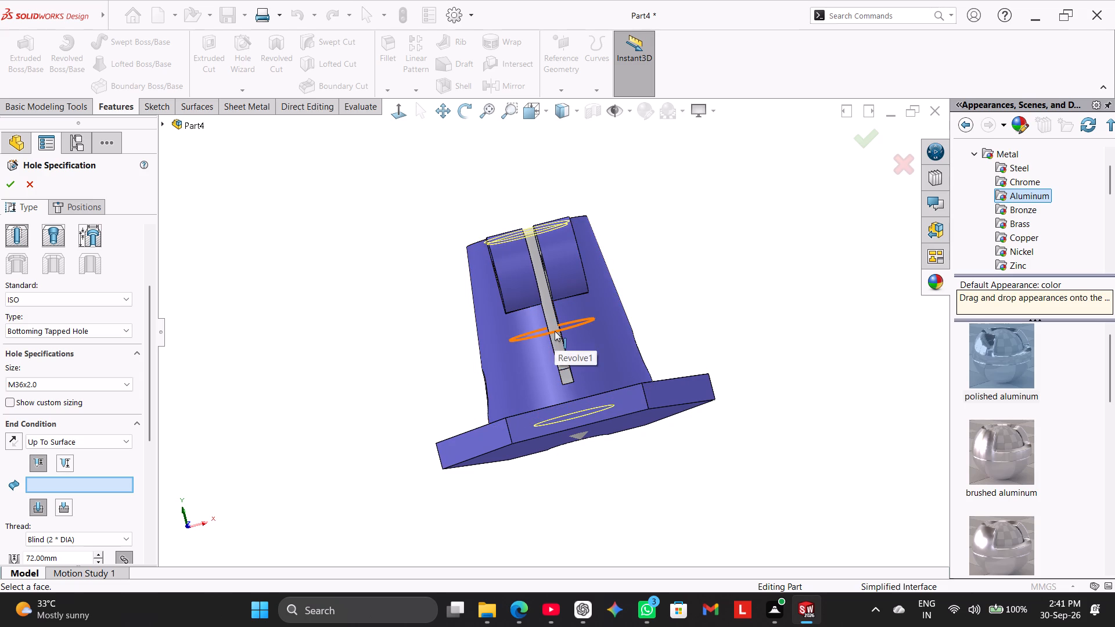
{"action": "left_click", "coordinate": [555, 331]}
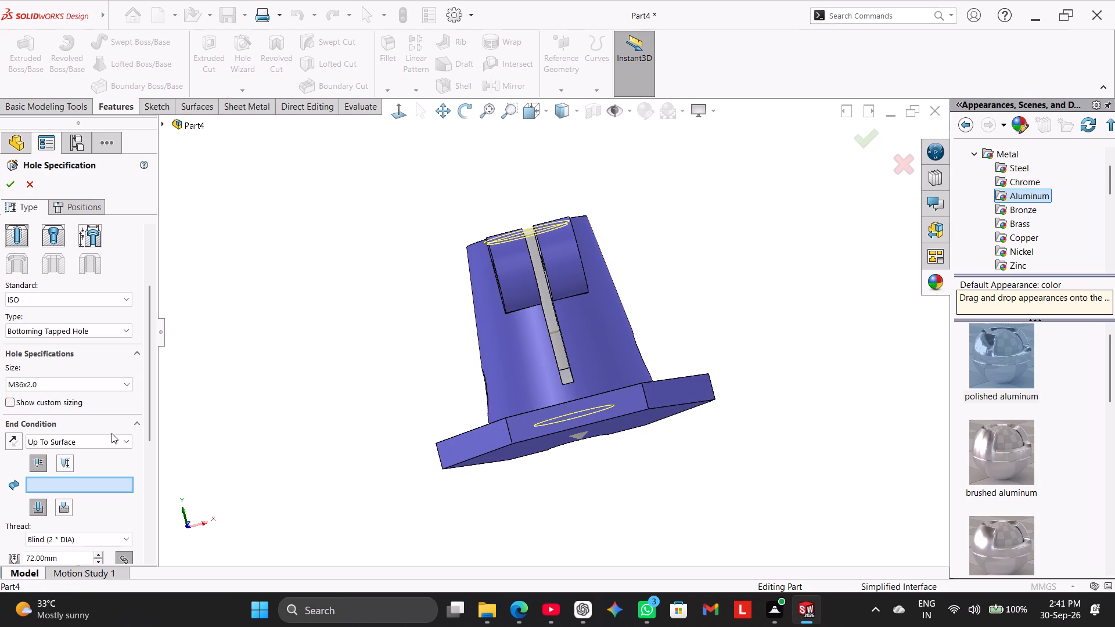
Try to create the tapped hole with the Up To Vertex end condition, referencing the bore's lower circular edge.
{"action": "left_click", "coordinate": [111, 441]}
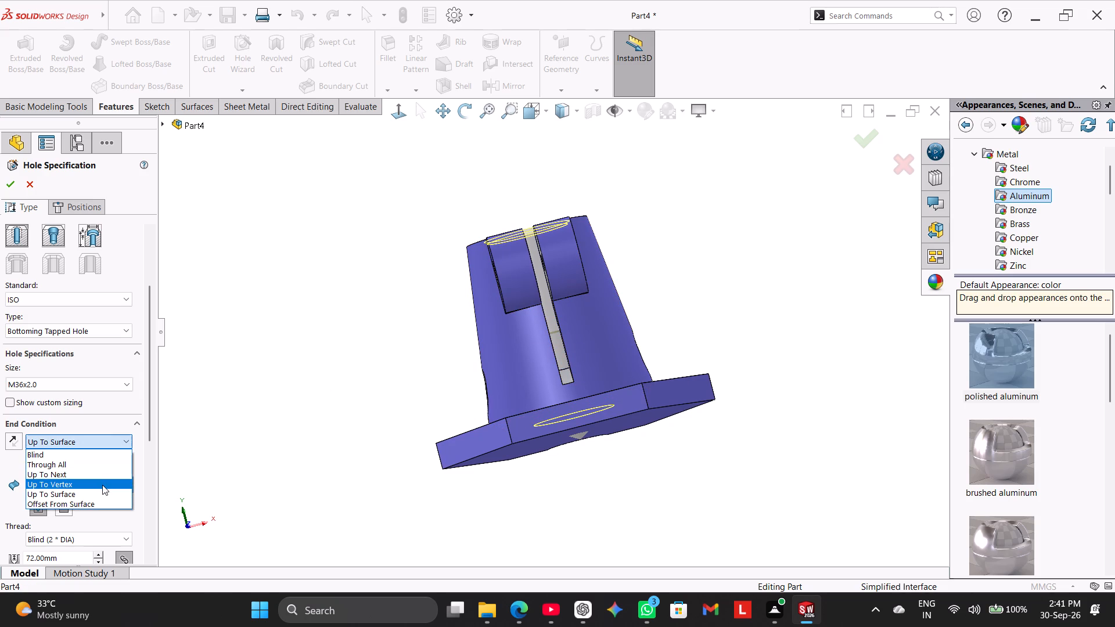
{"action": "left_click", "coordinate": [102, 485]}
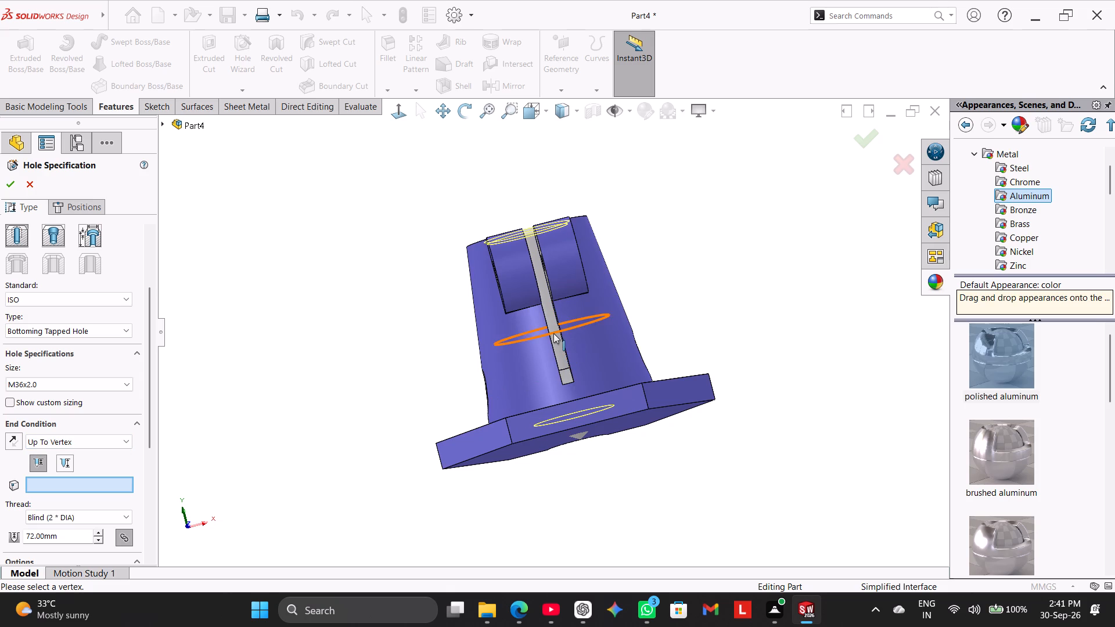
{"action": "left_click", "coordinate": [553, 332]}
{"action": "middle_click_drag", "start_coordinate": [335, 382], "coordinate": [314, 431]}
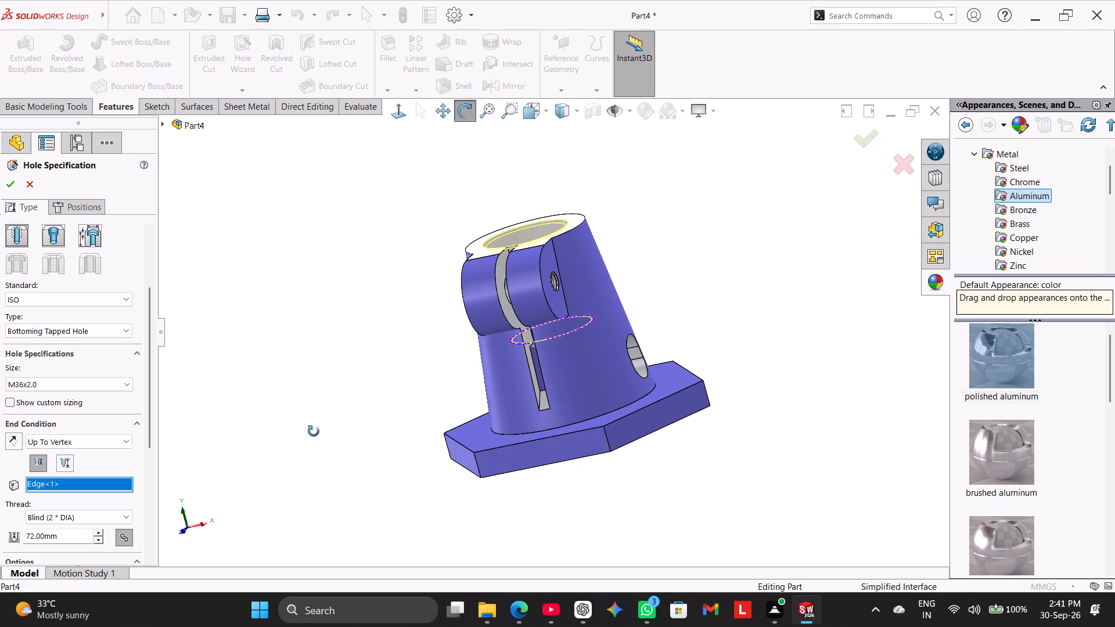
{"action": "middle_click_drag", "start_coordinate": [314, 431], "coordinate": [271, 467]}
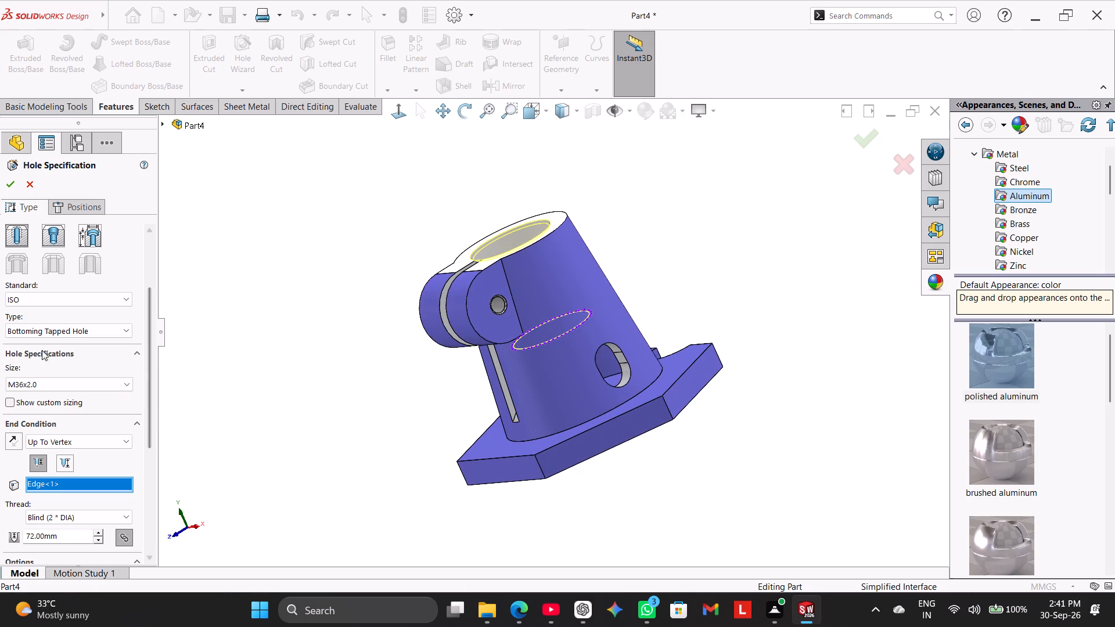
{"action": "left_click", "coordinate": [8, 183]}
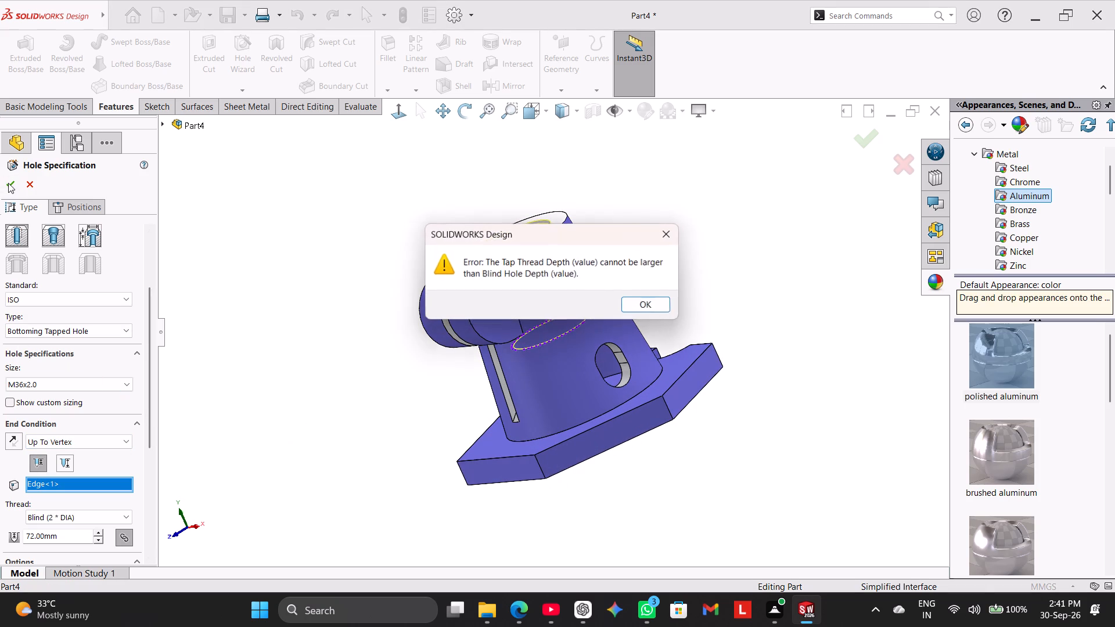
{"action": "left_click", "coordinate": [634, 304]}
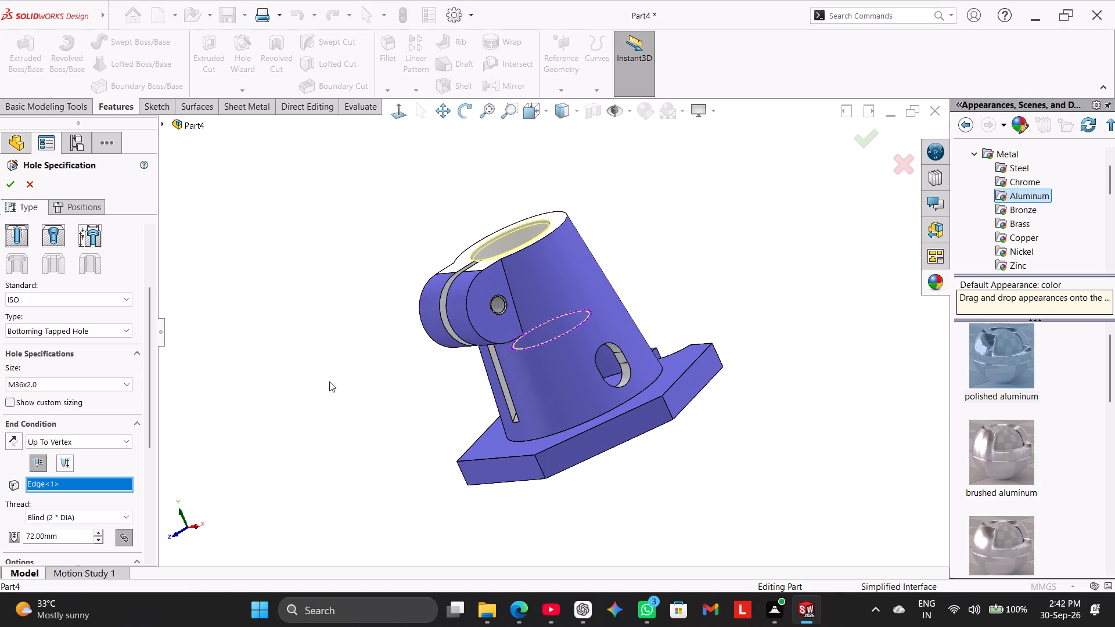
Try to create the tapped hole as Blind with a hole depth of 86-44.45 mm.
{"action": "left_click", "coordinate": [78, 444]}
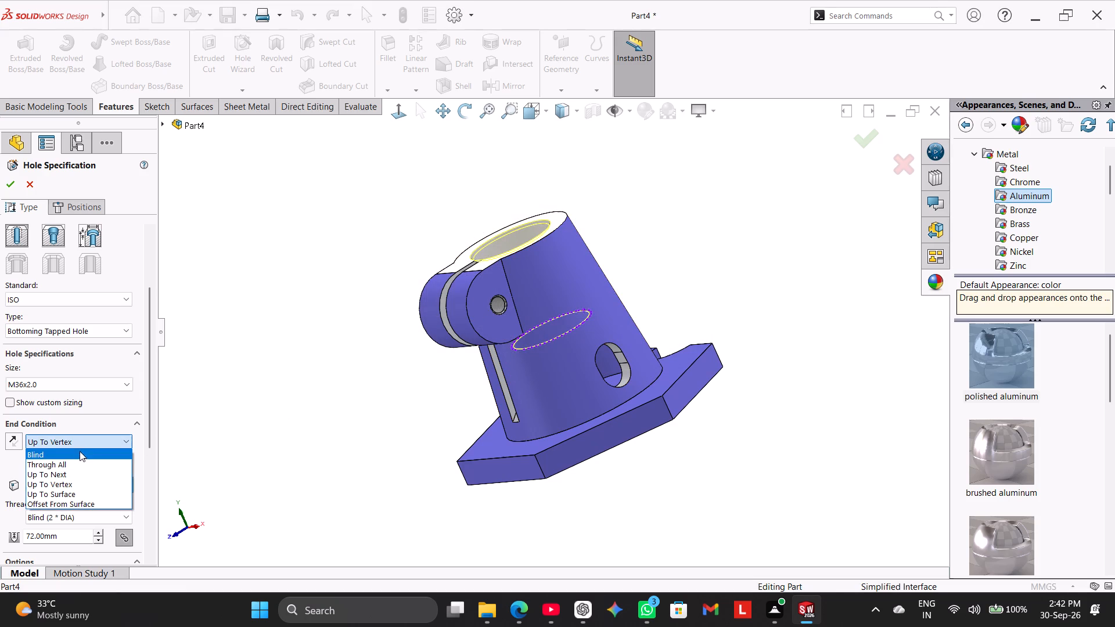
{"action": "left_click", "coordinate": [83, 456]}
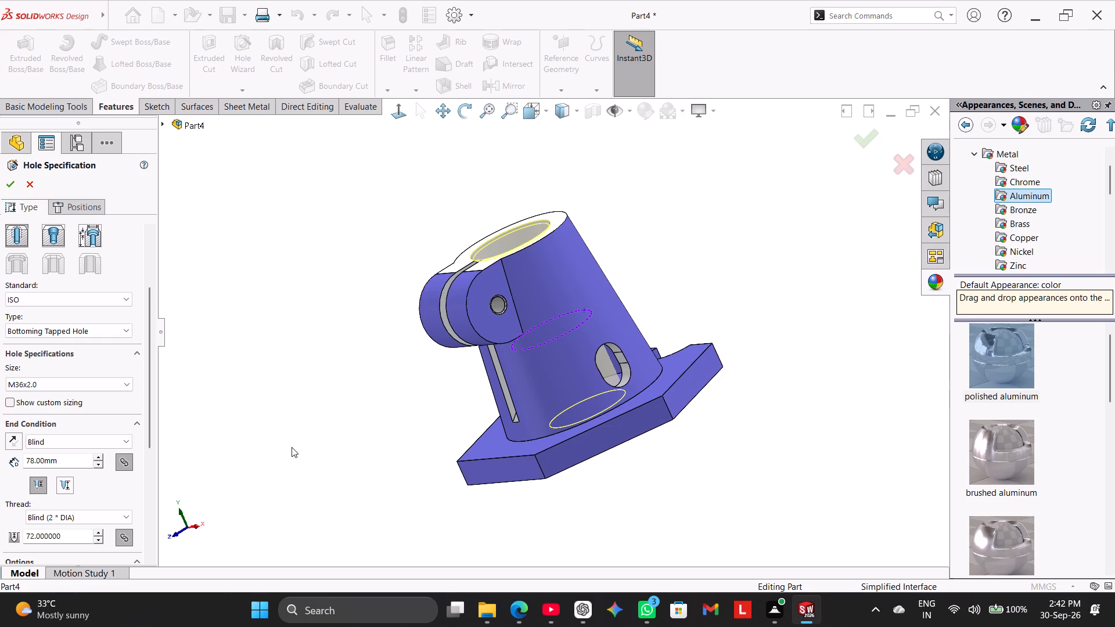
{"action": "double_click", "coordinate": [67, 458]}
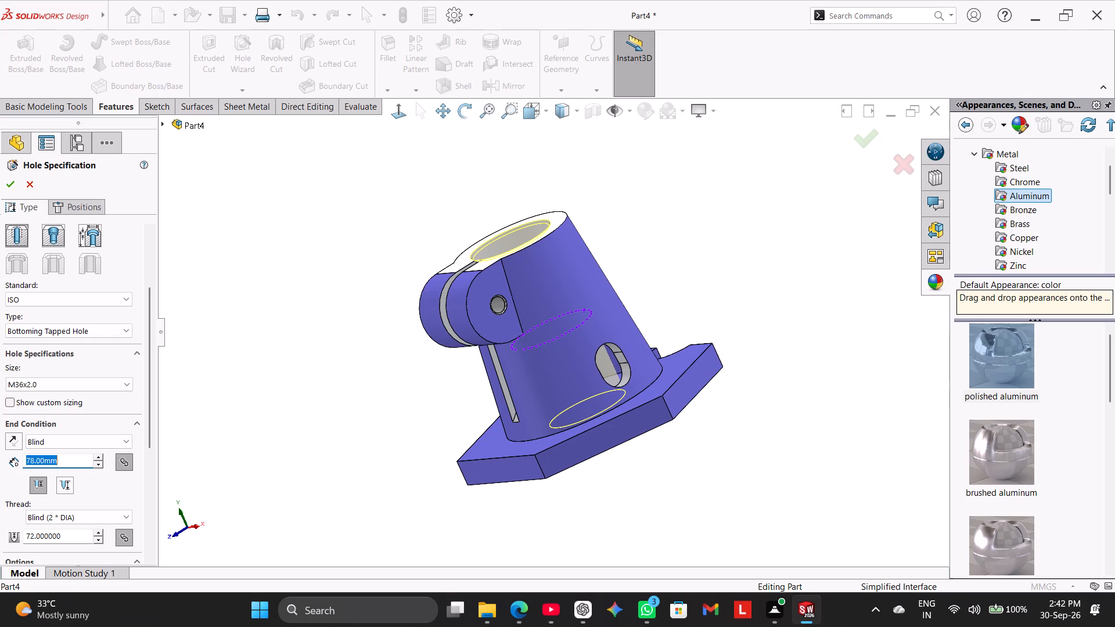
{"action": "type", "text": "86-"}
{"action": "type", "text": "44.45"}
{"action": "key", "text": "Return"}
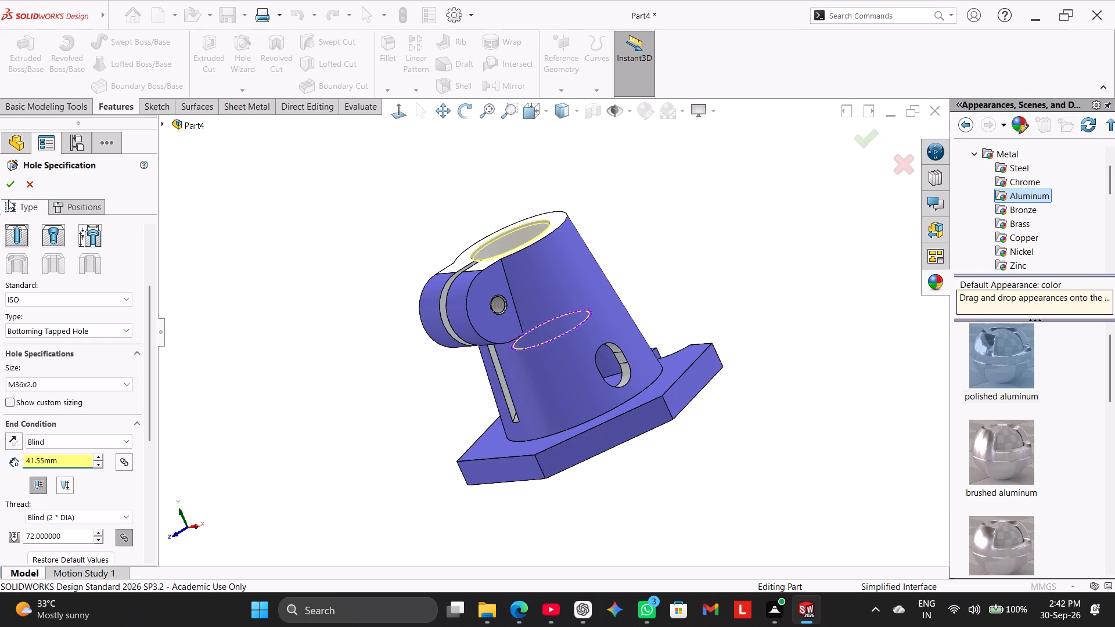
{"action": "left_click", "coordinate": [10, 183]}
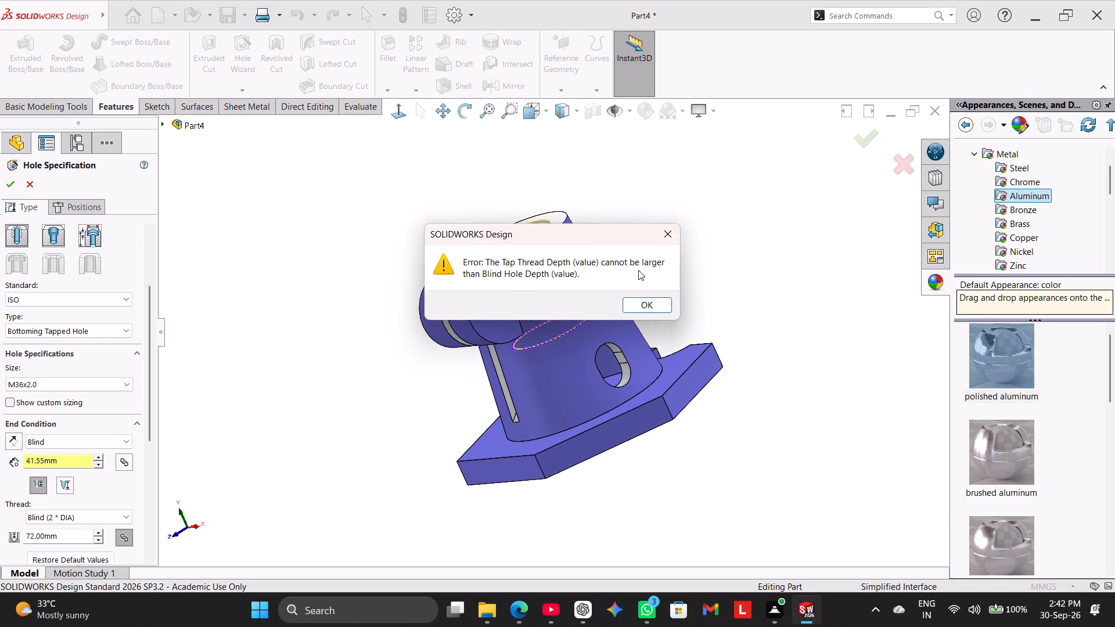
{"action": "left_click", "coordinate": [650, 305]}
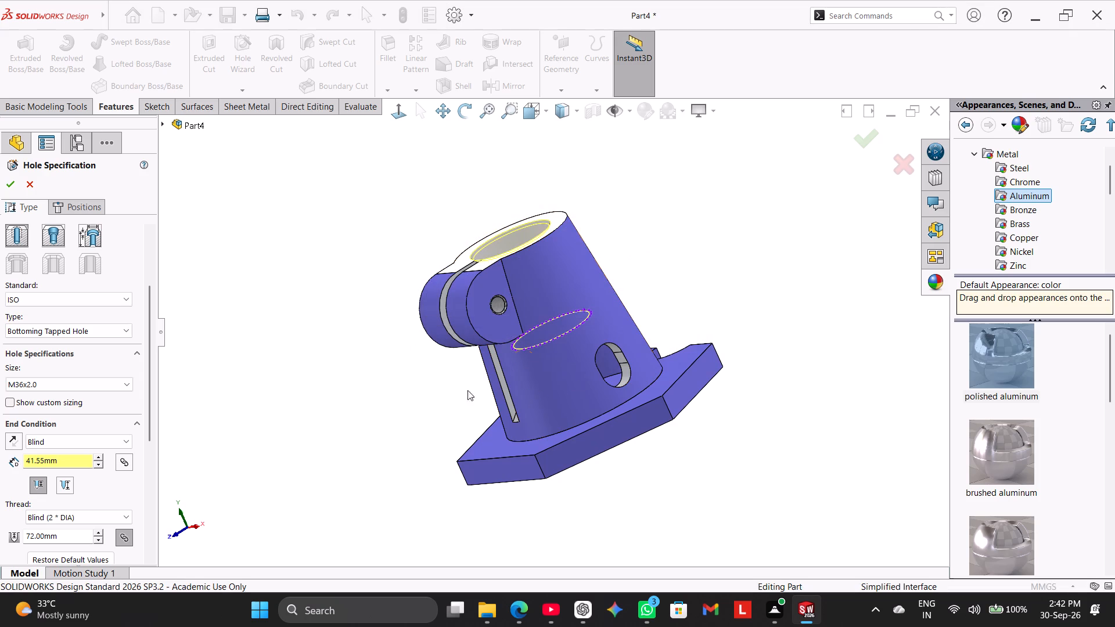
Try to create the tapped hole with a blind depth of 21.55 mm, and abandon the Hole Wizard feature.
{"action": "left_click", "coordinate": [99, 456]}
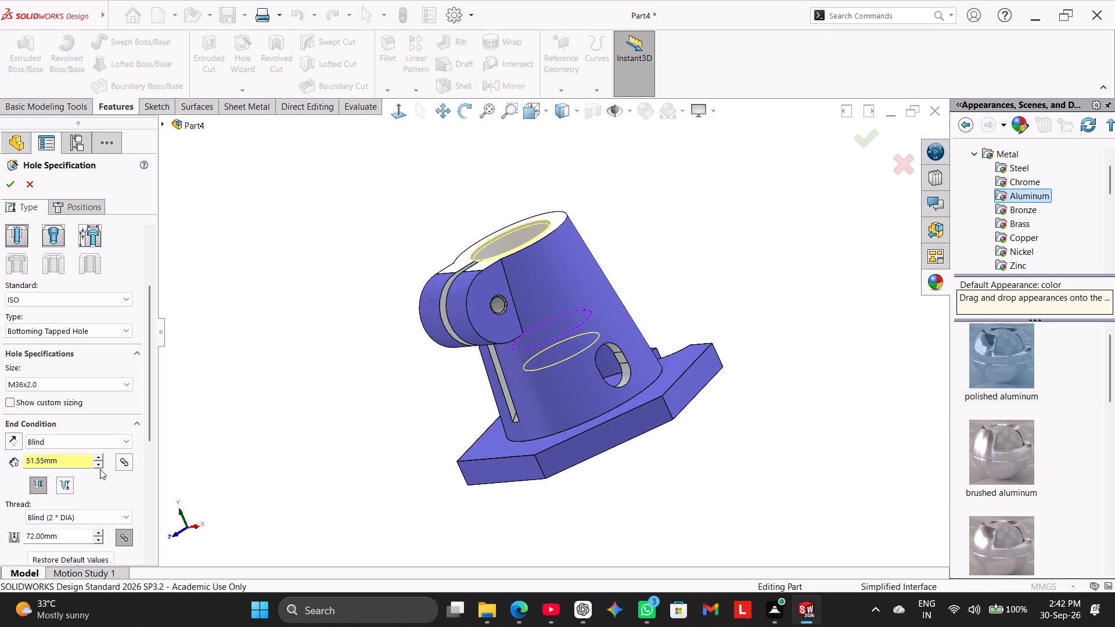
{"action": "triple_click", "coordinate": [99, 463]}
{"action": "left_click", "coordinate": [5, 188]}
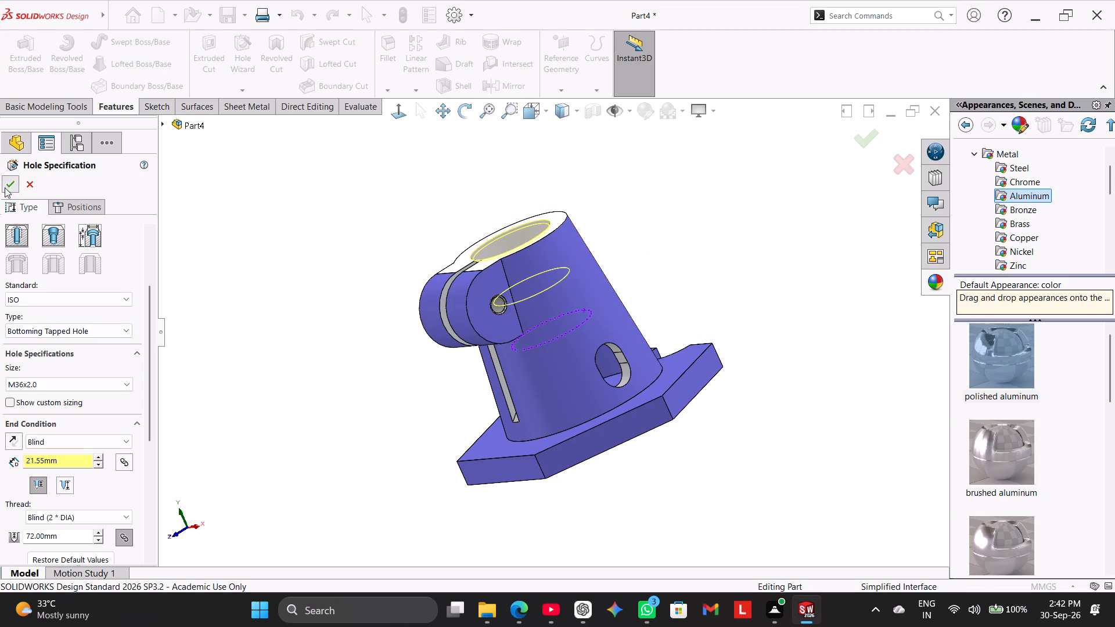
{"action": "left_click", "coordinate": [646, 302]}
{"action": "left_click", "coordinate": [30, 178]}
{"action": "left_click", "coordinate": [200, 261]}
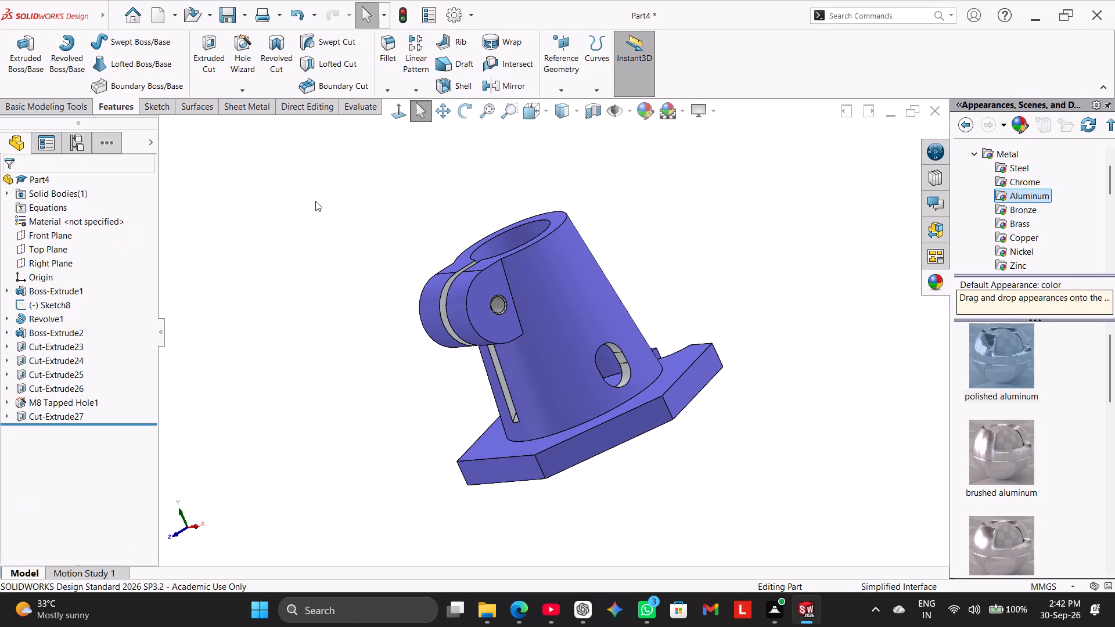
Undo the deletion of the central bore's thread feature.
{"action": "key", "text": "ctrl+z"}
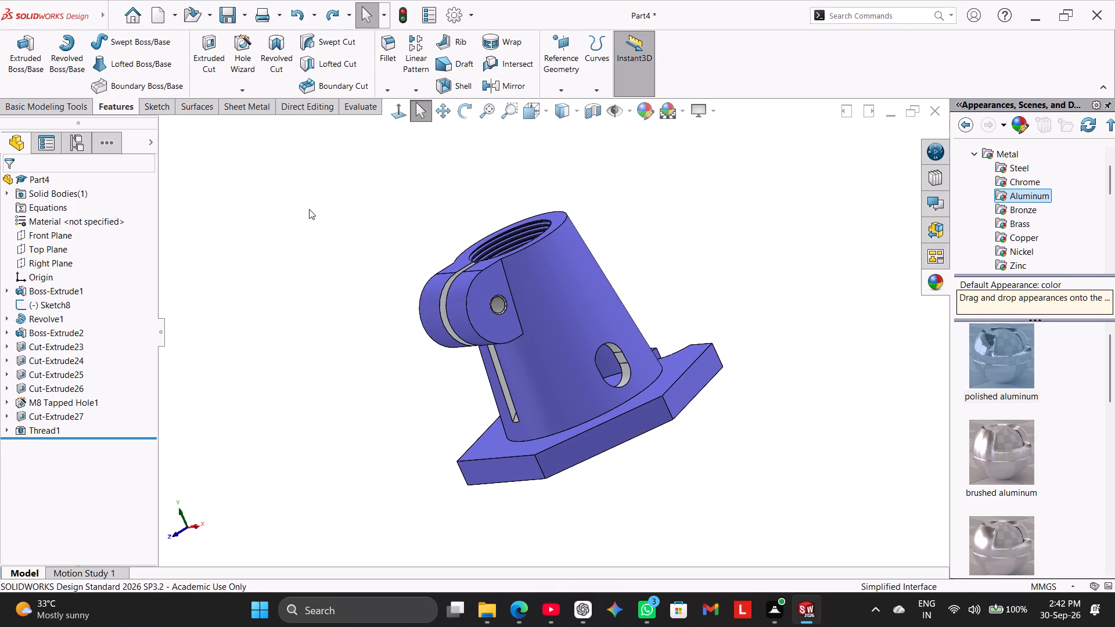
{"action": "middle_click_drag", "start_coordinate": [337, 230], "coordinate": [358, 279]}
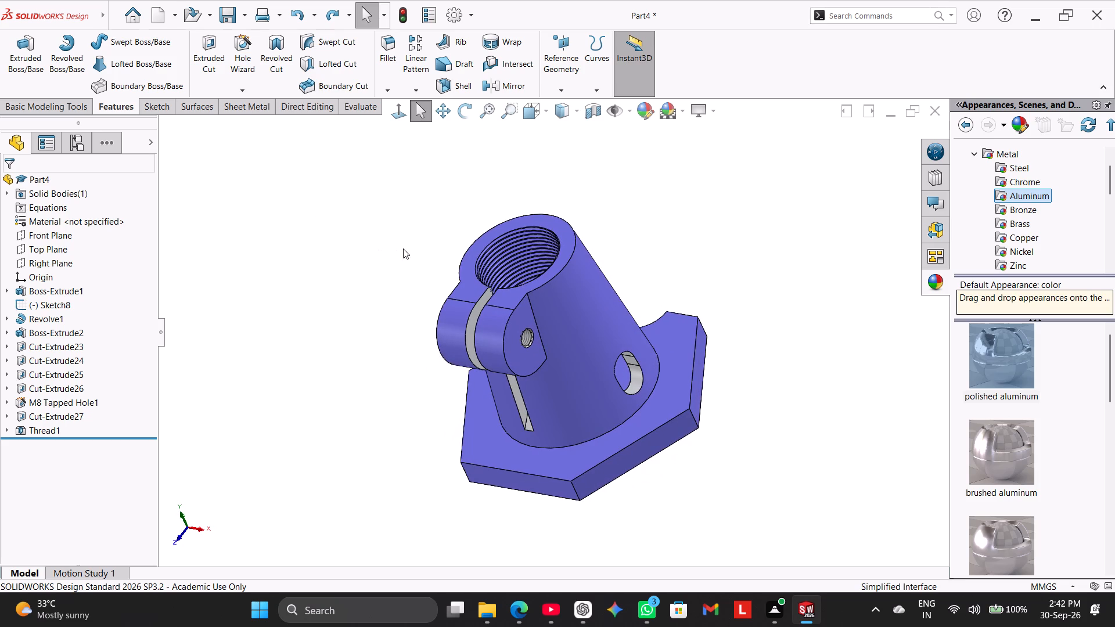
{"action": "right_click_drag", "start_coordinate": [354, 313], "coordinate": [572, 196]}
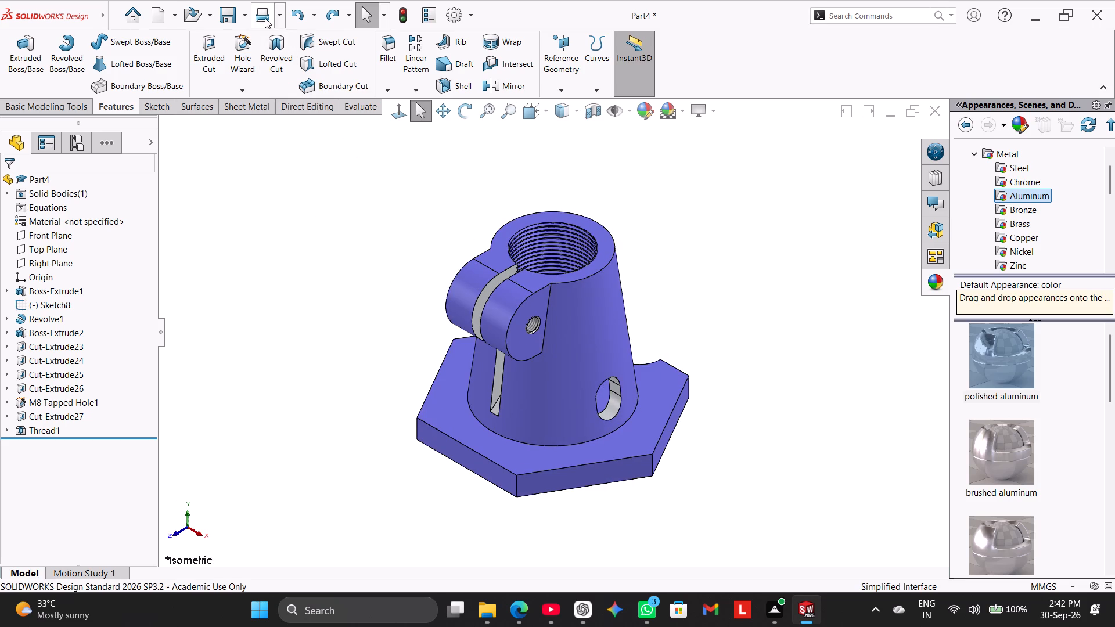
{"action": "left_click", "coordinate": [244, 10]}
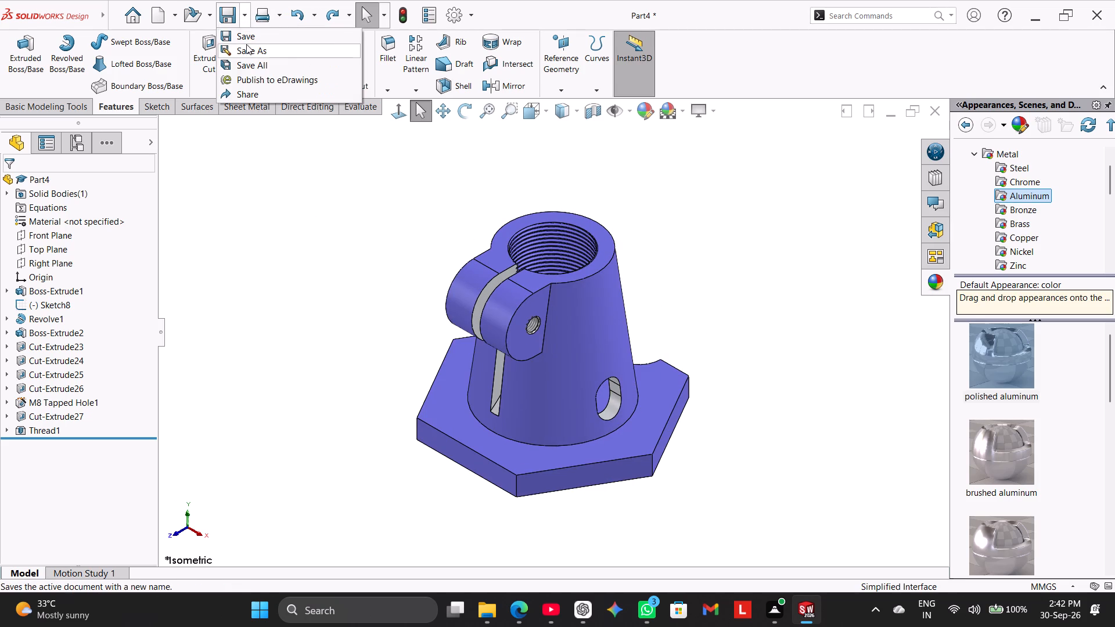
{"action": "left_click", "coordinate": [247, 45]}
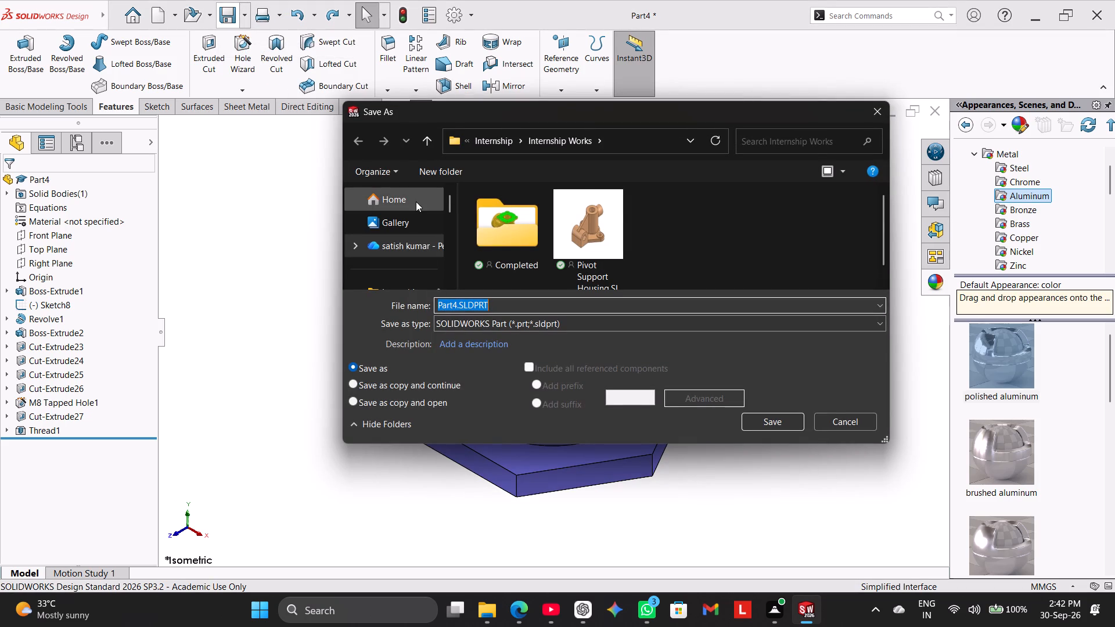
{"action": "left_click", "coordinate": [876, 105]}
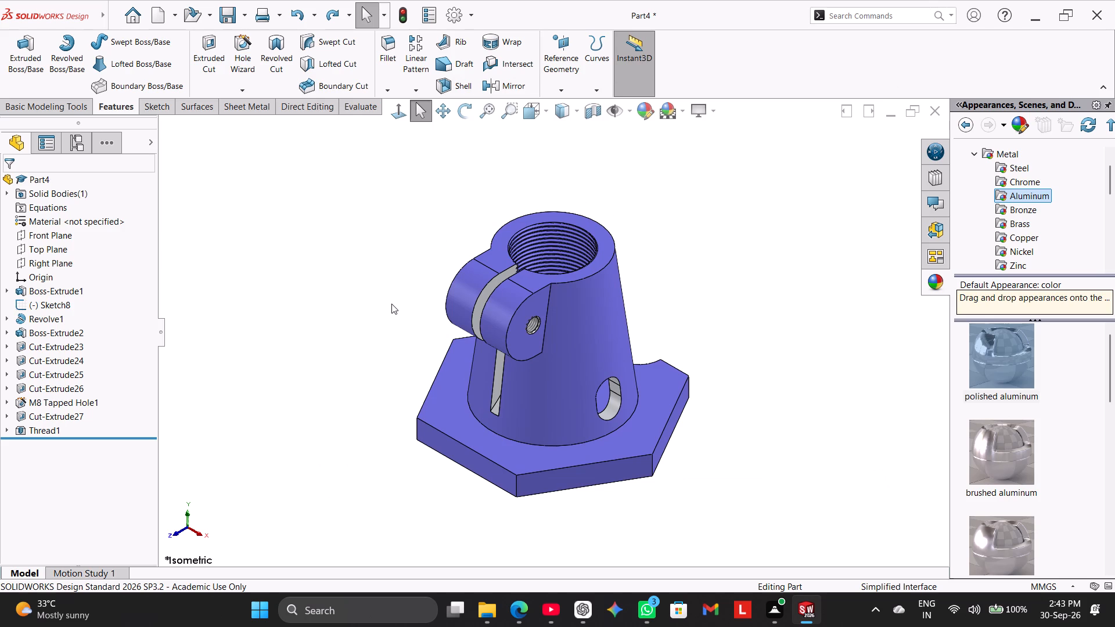
Start a 5 mm fillet on the circular edge where the tapered body meets the base plate.
{"action": "left_click", "coordinate": [387, 57]}
{"action": "left_click", "coordinate": [477, 419]}
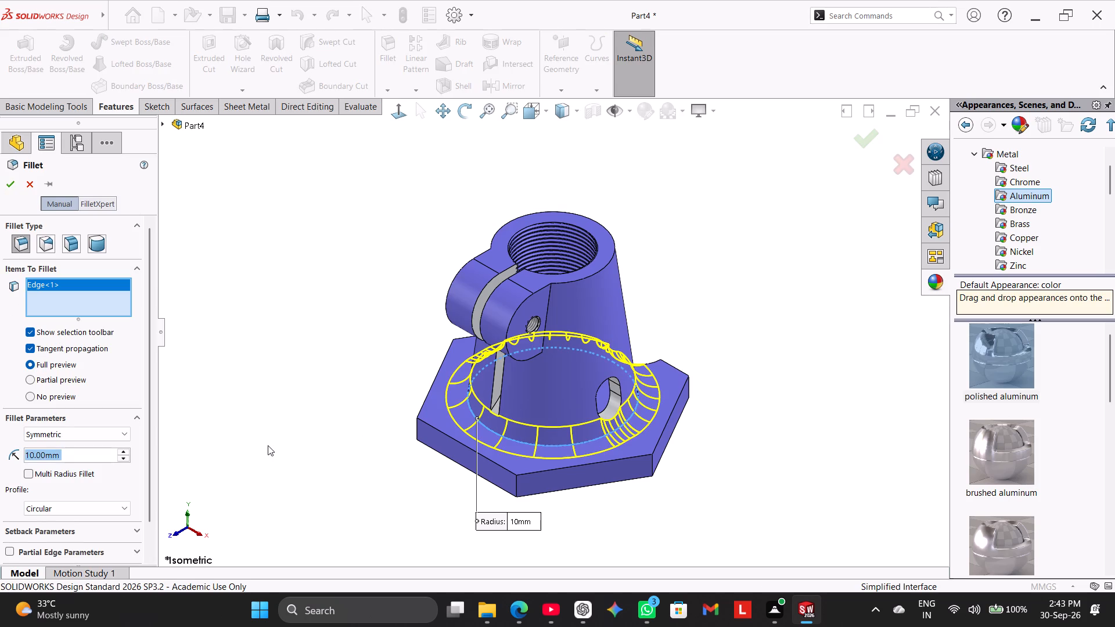
{"action": "key", "text": "5"}
{"action": "key", "text": "Return"}
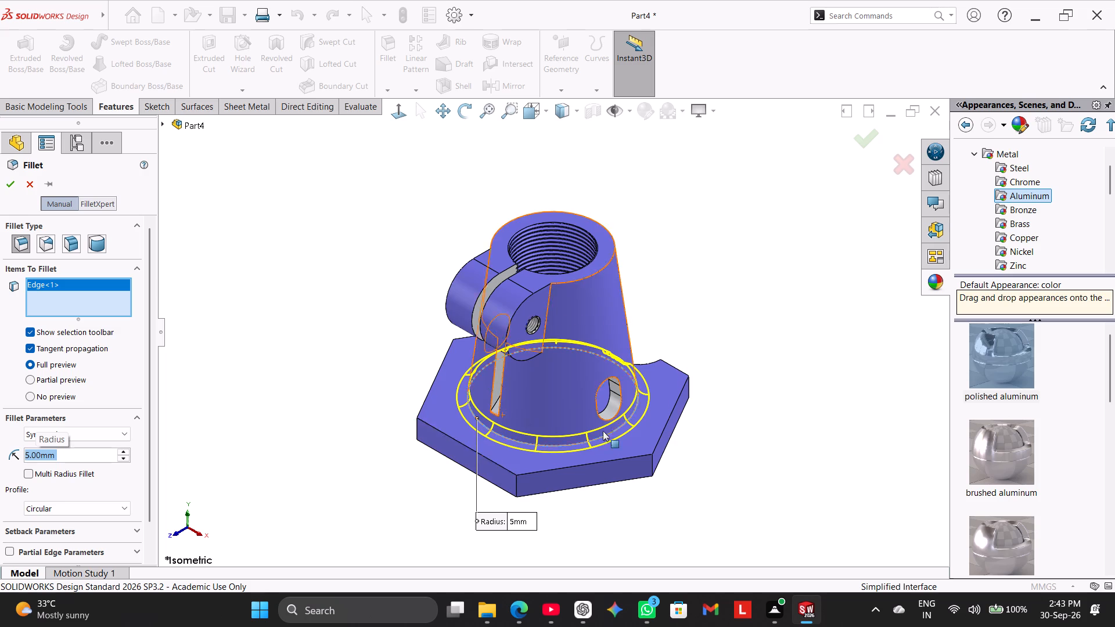
Add the lower edges where both clamp lugs meet the tapered body to the 5 mm fillet and apply it.
{"action": "middle_click_drag", "start_coordinate": [736, 525], "coordinate": [736, 525]}
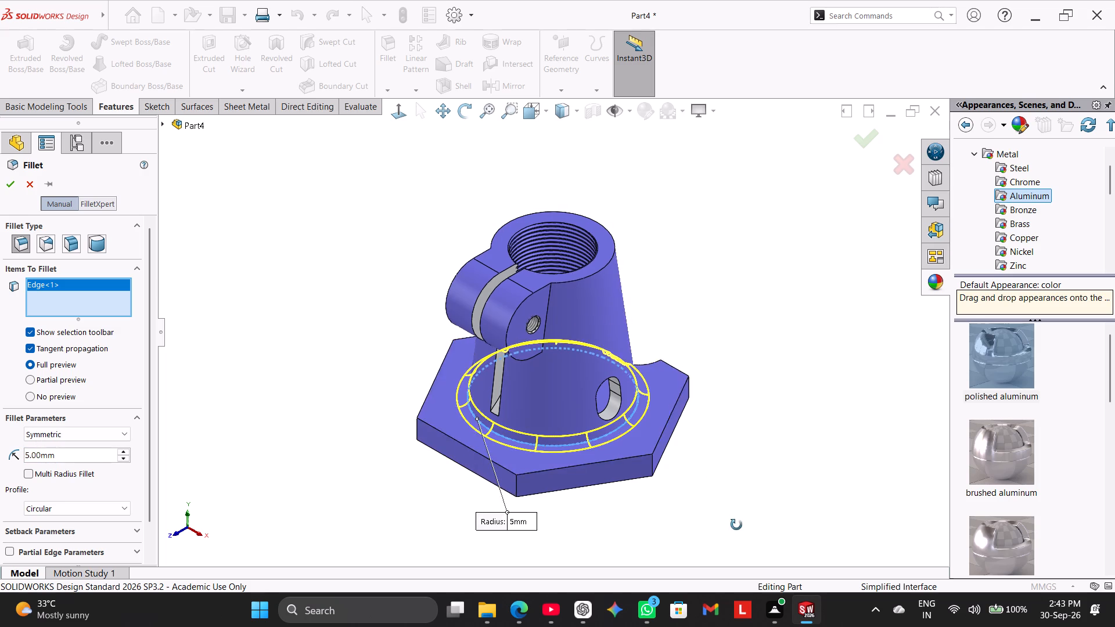
{"action": "middle_click_drag", "start_coordinate": [736, 525], "coordinate": [740, 384]}
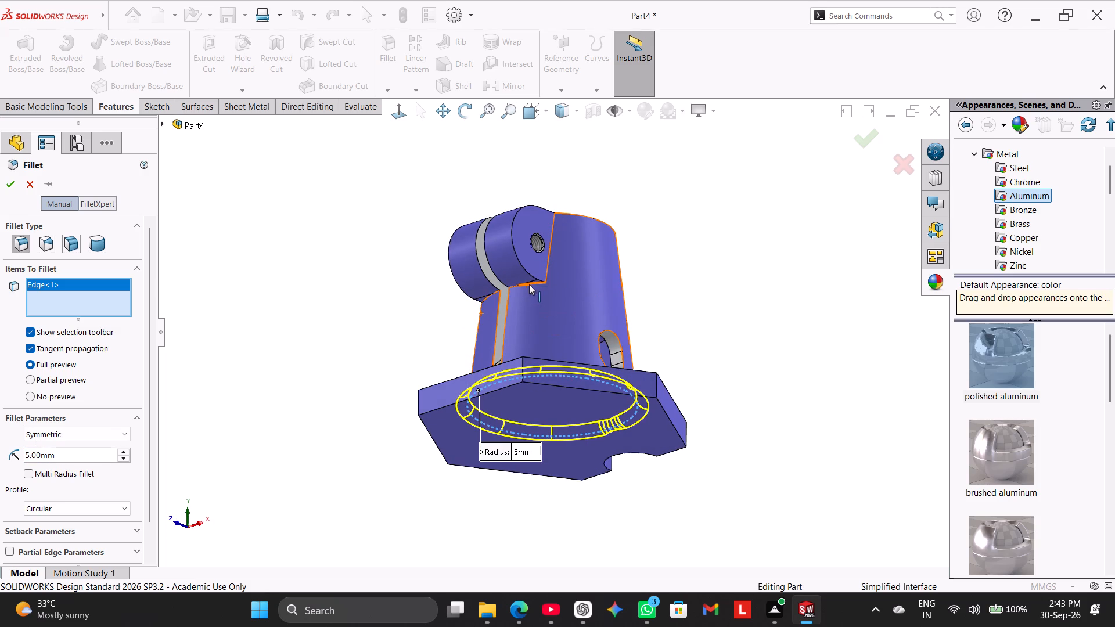
{"action": "left_click", "coordinate": [529, 284]}
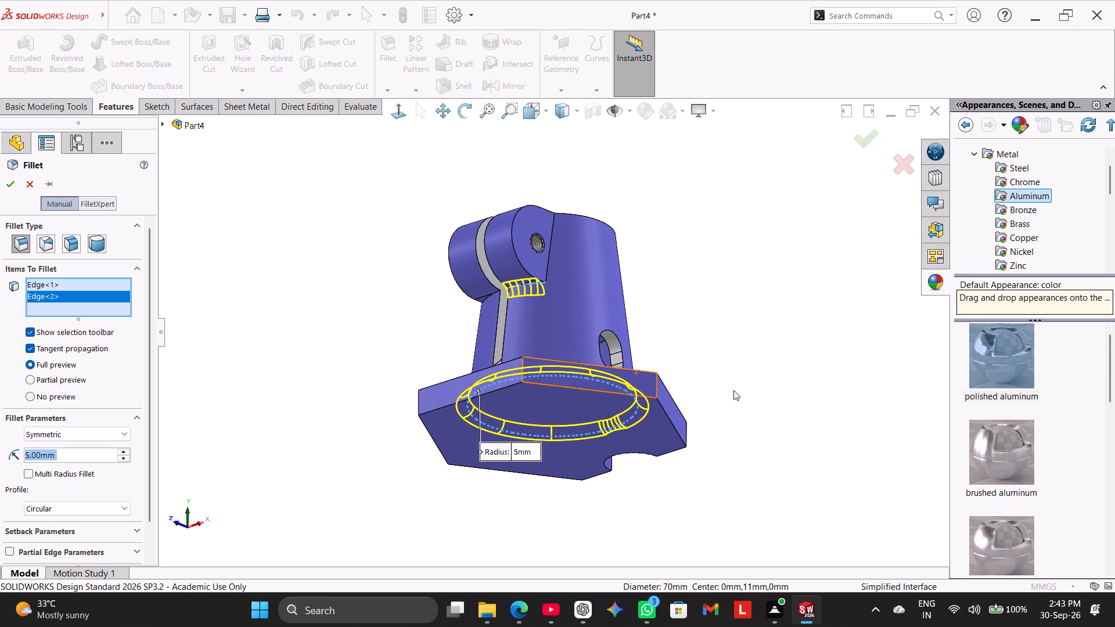
{"action": "middle_click_drag", "start_coordinate": [735, 389], "coordinate": [784, 357]}
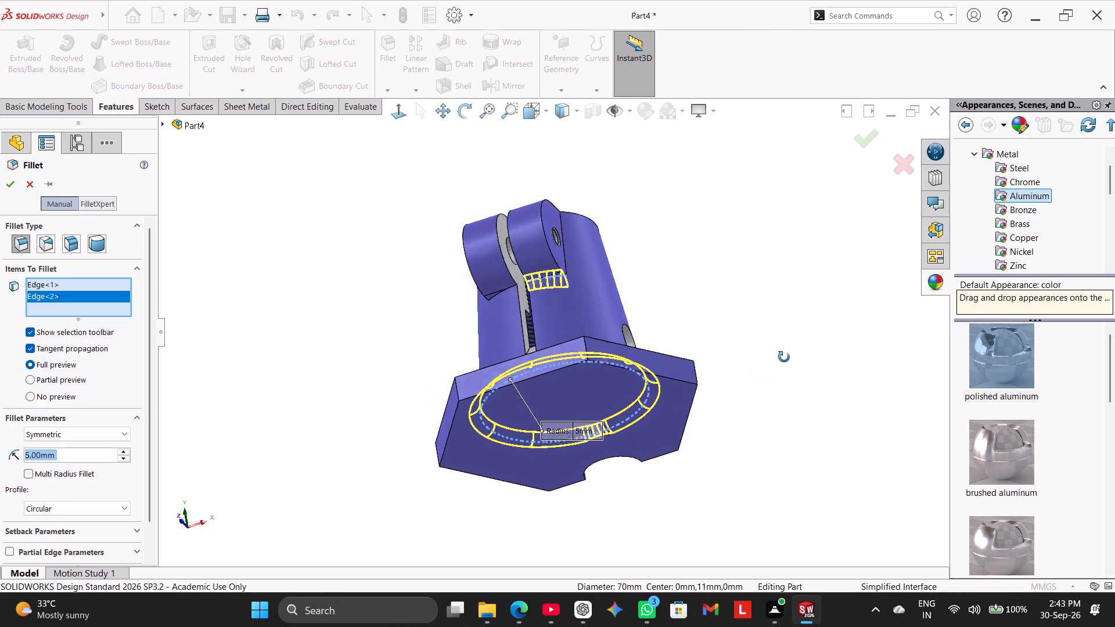
{"action": "middle_click_drag", "start_coordinate": [784, 357], "coordinate": [787, 355]}
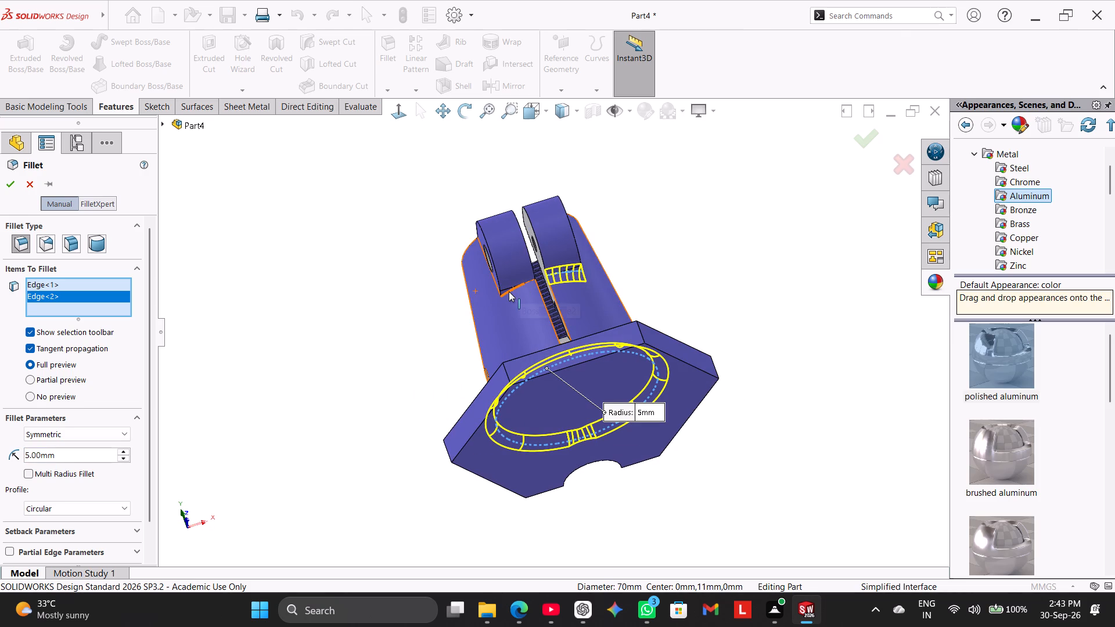
{"action": "left_click", "coordinate": [509, 291]}
{"action": "middle_click_drag", "start_coordinate": [408, 365], "coordinate": [309, 450]}
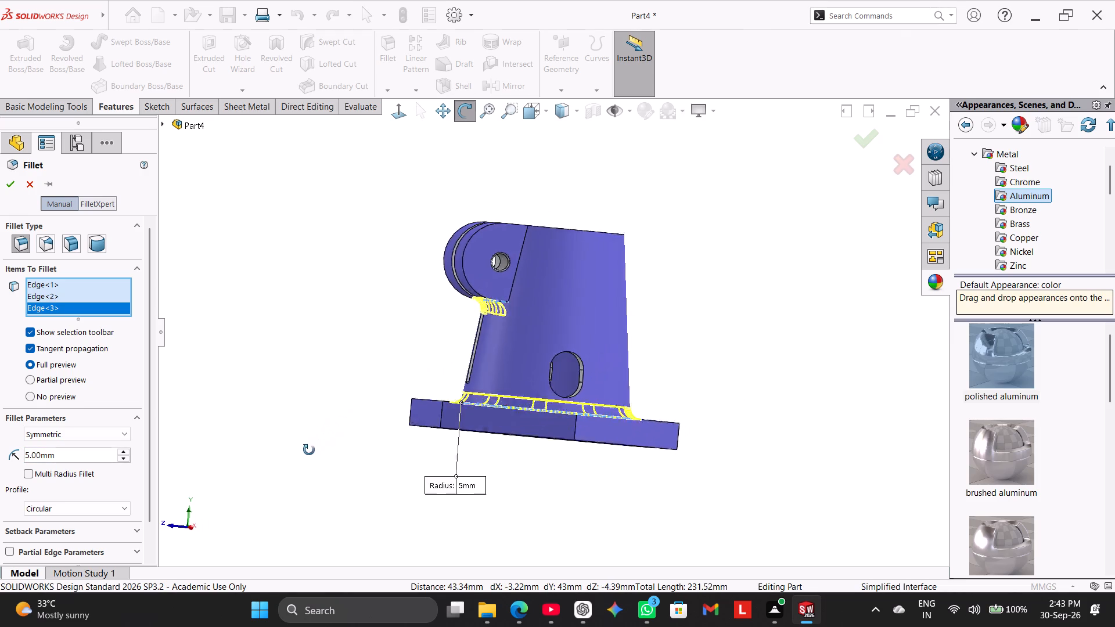
{"action": "middle_click_drag", "start_coordinate": [309, 450], "coordinate": [292, 467]}
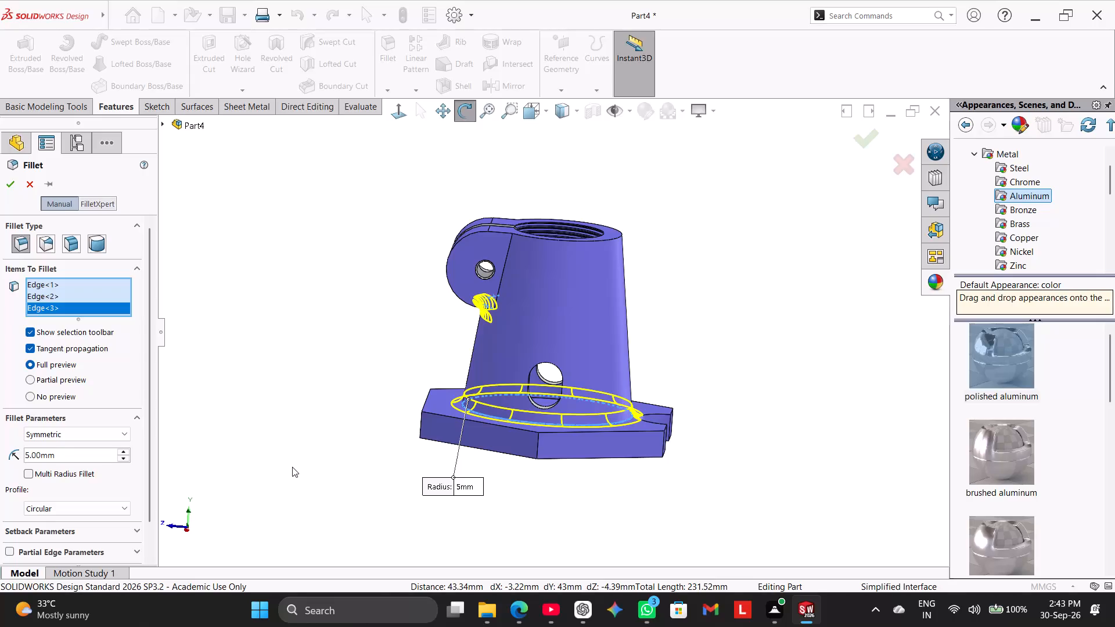
{"action": "middle_click_drag", "start_coordinate": [306, 529], "coordinate": [301, 440]}
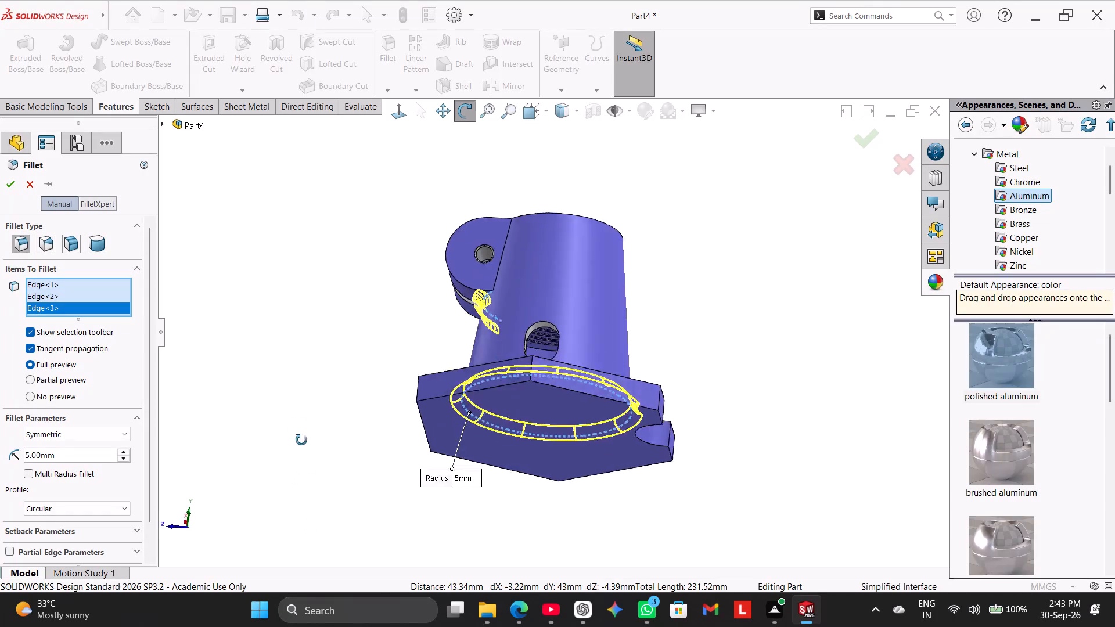
{"action": "middle_click_drag", "start_coordinate": [301, 440], "coordinate": [291, 249]}
{"action": "middle_click_drag", "start_coordinate": [372, 330], "coordinate": [395, 366]}
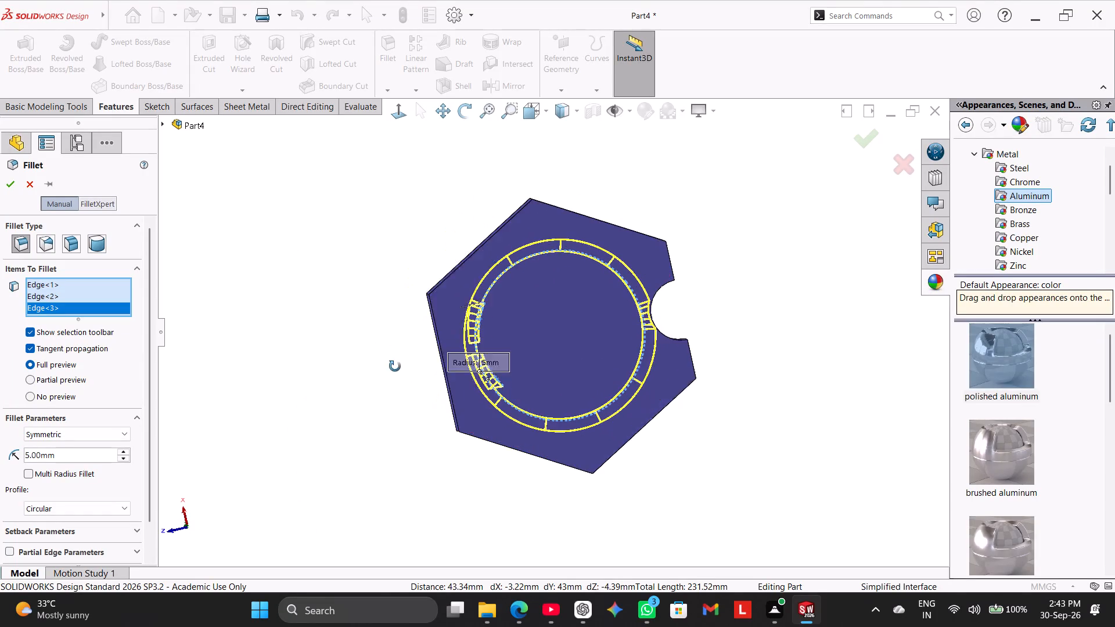
{"action": "middle_click_drag", "start_coordinate": [395, 366], "coordinate": [409, 413]}
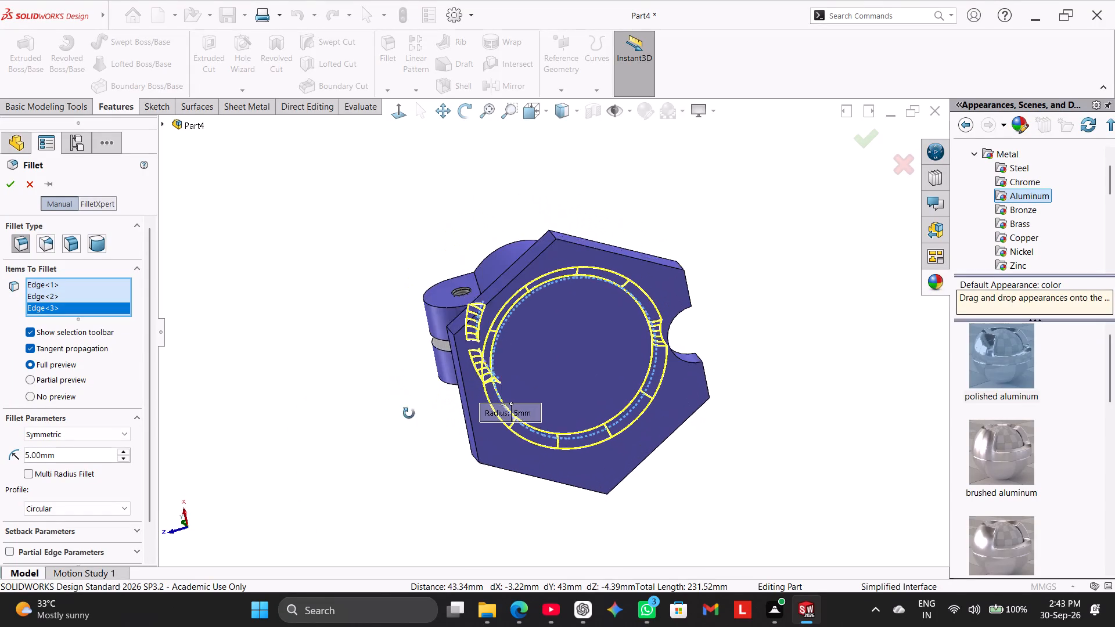
{"action": "middle_click_drag", "start_coordinate": [409, 413], "coordinate": [412, 455]}
{"action": "left_click", "coordinate": [6, 189]}
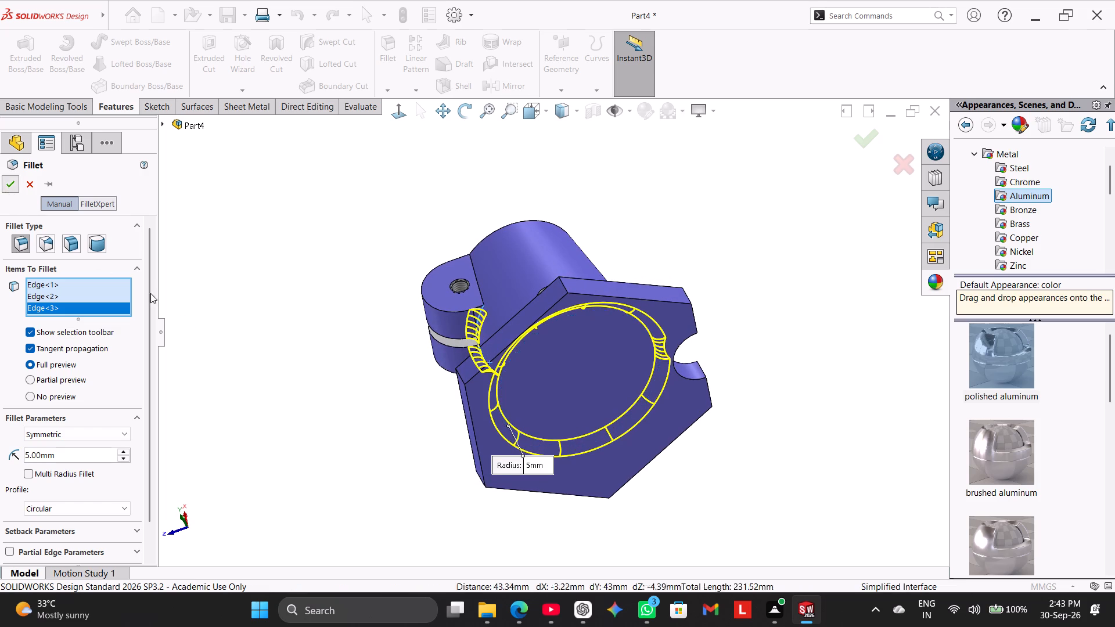
{"action": "left_click", "coordinate": [233, 356]}
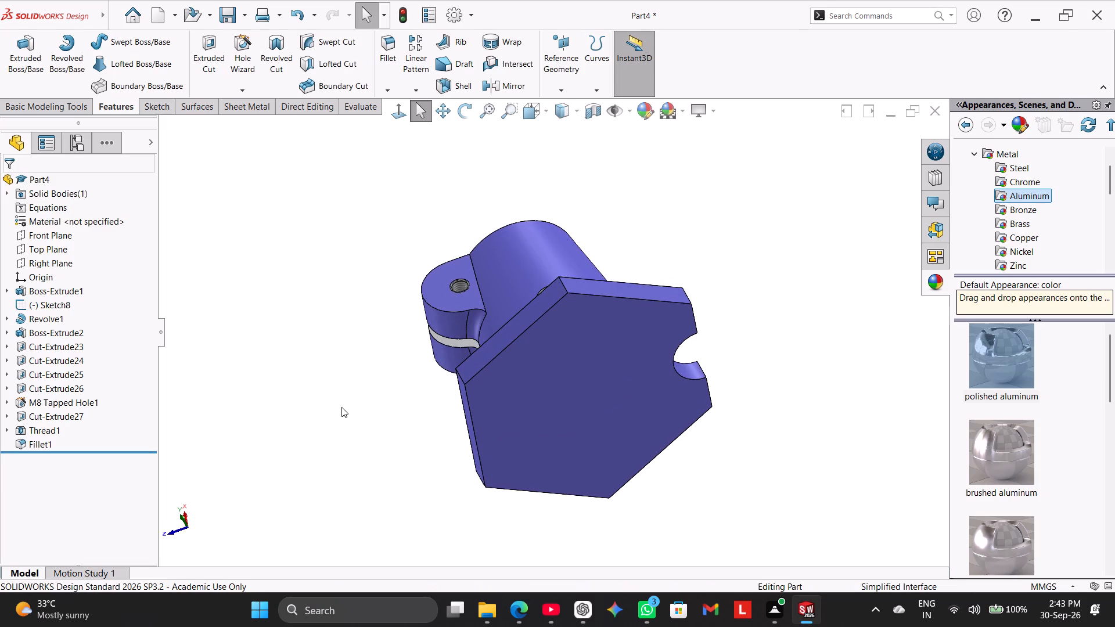
Section the part along the Right Plane and examine the threaded bore and lower cavity face-on.
{"action": "middle_click_drag", "start_coordinate": [348, 413], "coordinate": [372, 451]}
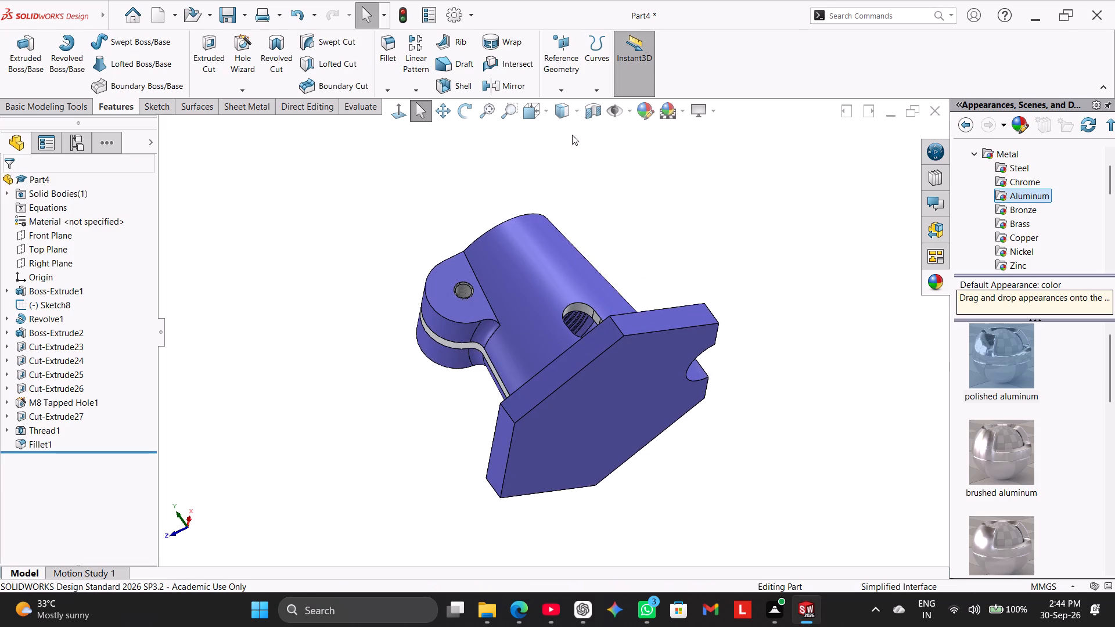
{"action": "left_click", "coordinate": [589, 117]}
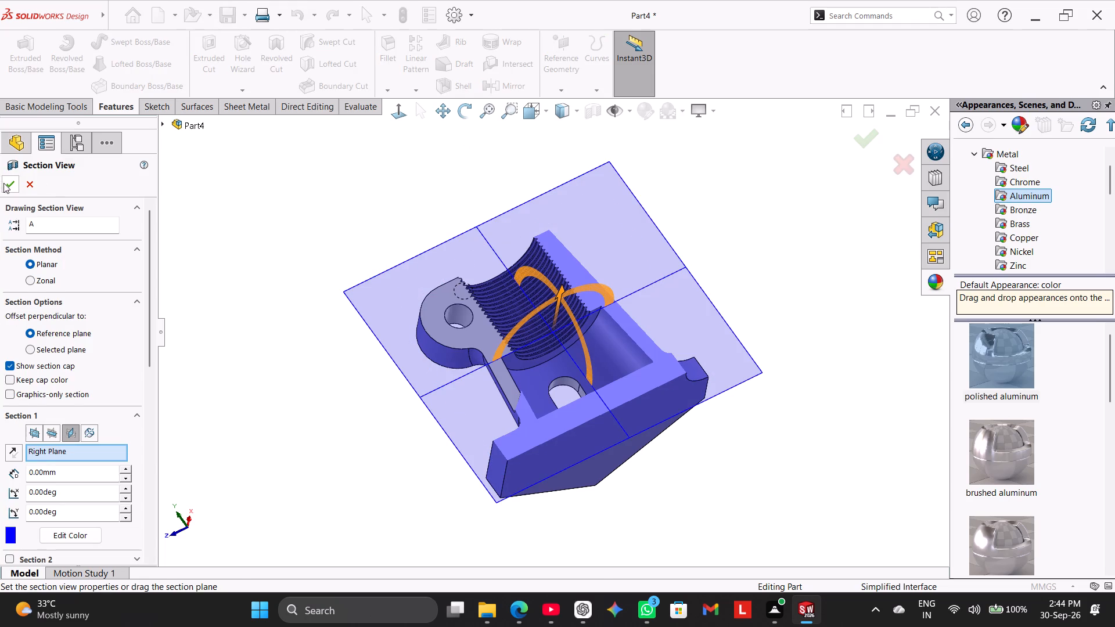
{"action": "left_click", "coordinate": [3, 182]}
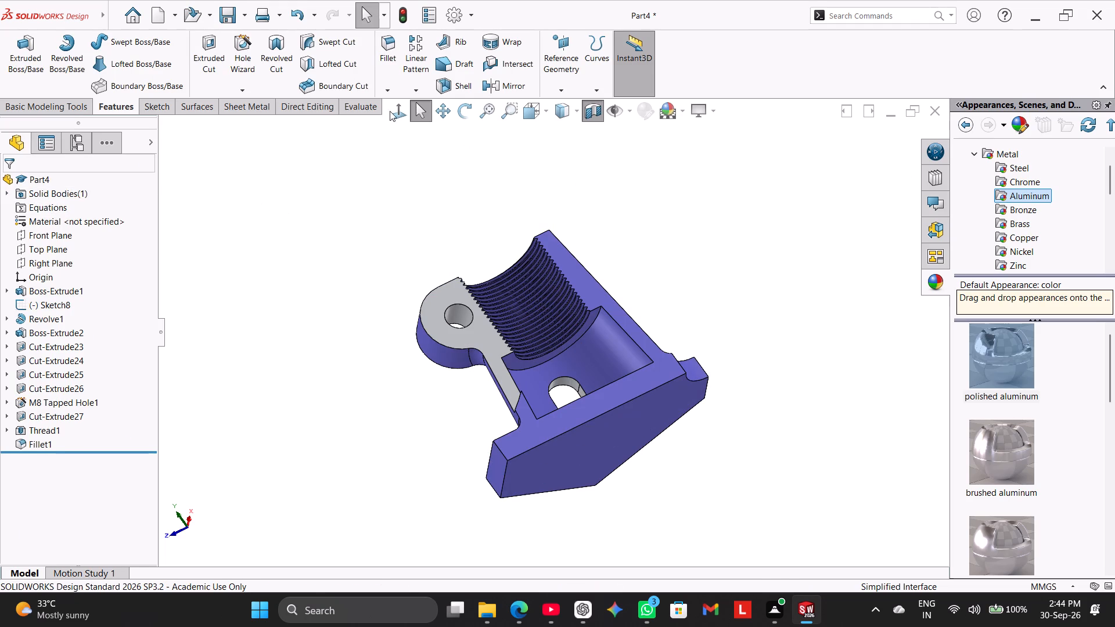
{"action": "left_click", "coordinate": [390, 110]}
{"action": "left_click", "coordinate": [341, 218]}
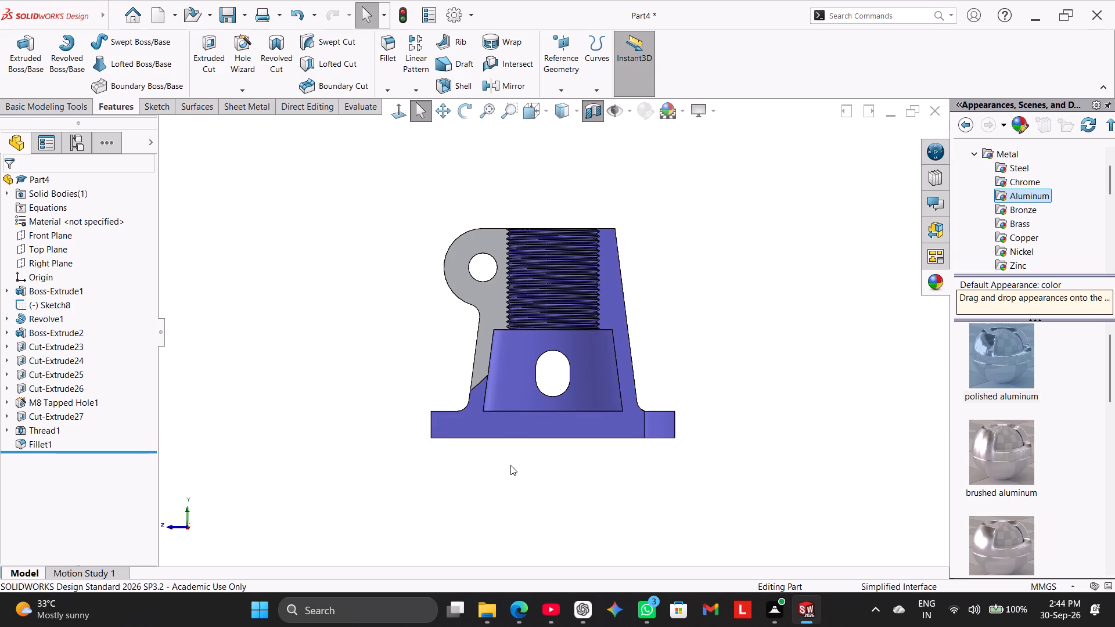
{"action": "middle_click_drag", "start_coordinate": [515, 462], "coordinate": [513, 499]}
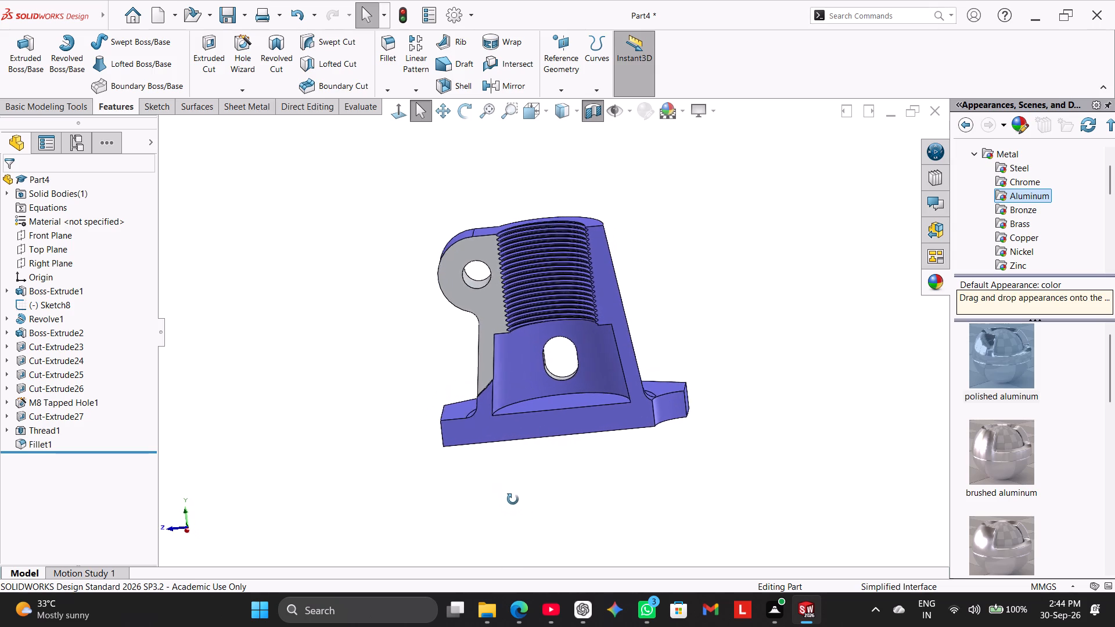
{"action": "middle_click_drag", "start_coordinate": [513, 499], "coordinate": [519, 512]}
{"action": "left_click", "coordinate": [400, 118]}
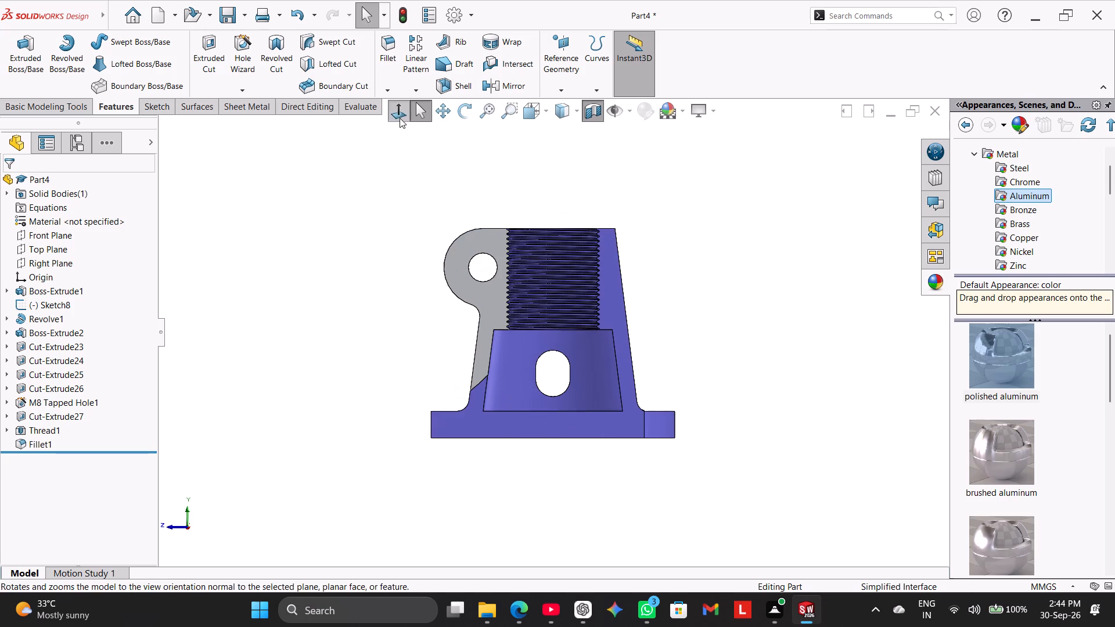
{"action": "left_click", "coordinate": [364, 258]}
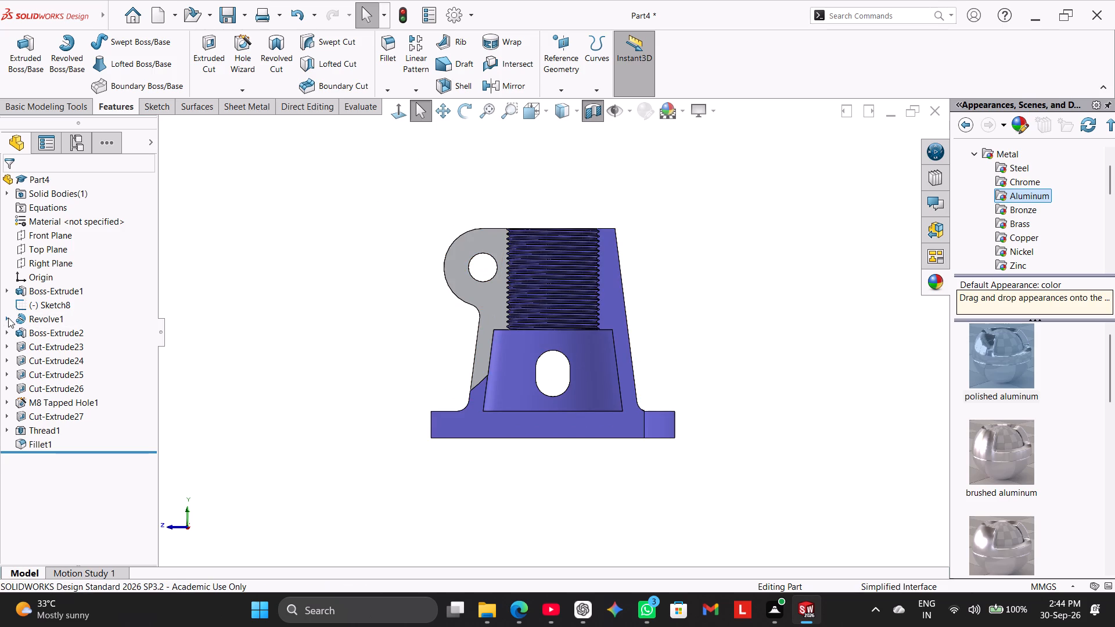
Open the revolved body's profile sketch for editing, reapply the Right Plane section, and examine the profile face-on and at an angle.
{"action": "left_click", "coordinate": [8, 318]}
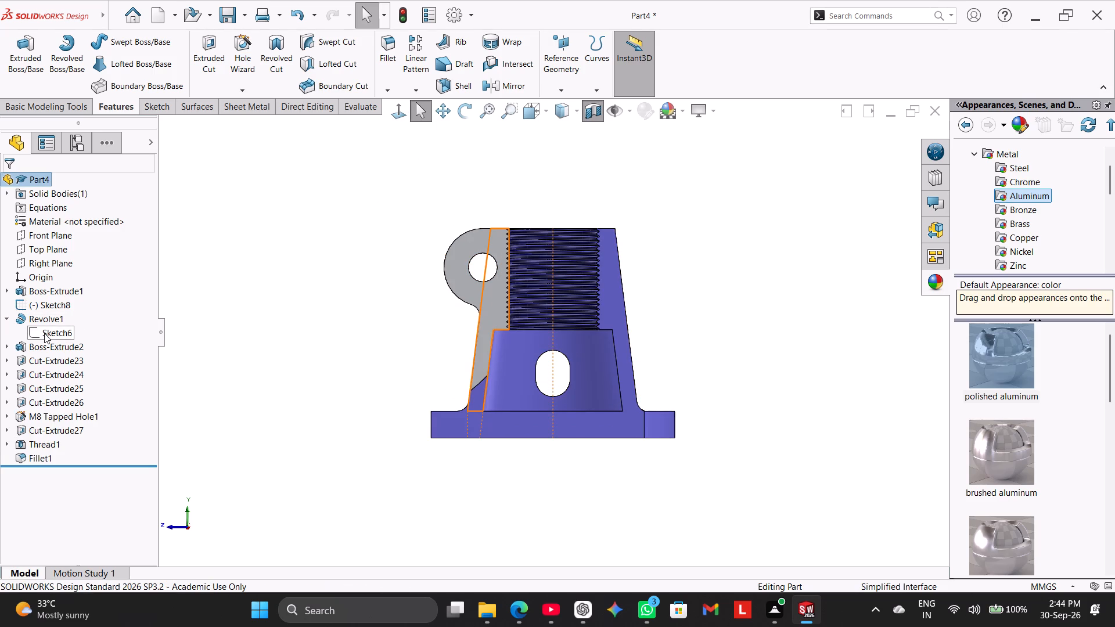
{"action": "left_click", "coordinate": [44, 333]}
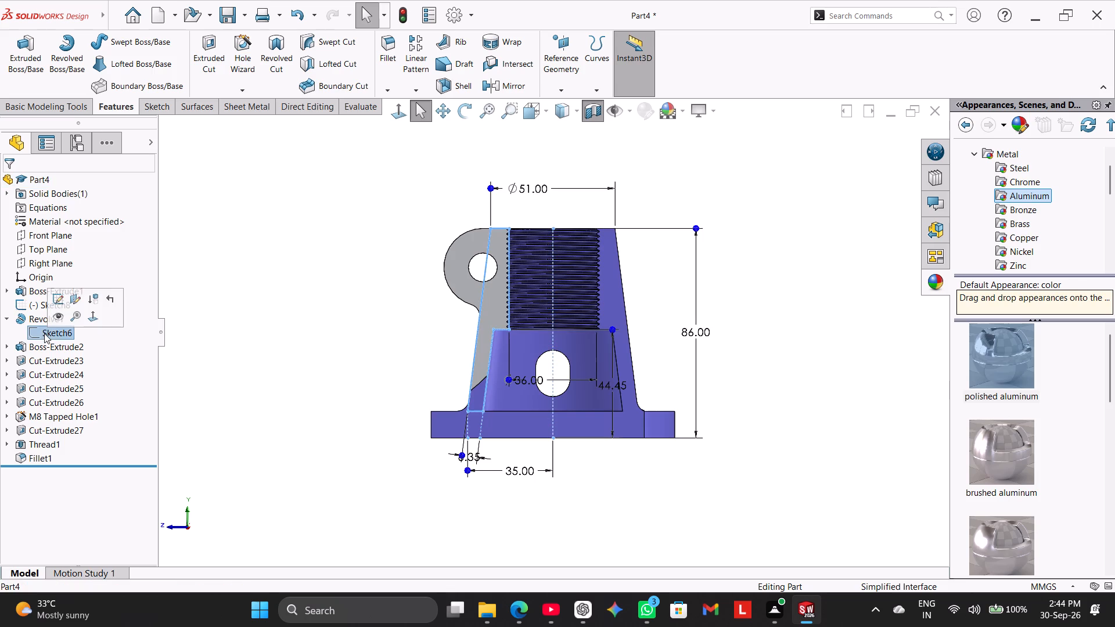
{"action": "left_click", "coordinate": [59, 301]}
{"action": "left_click", "coordinate": [182, 403]}
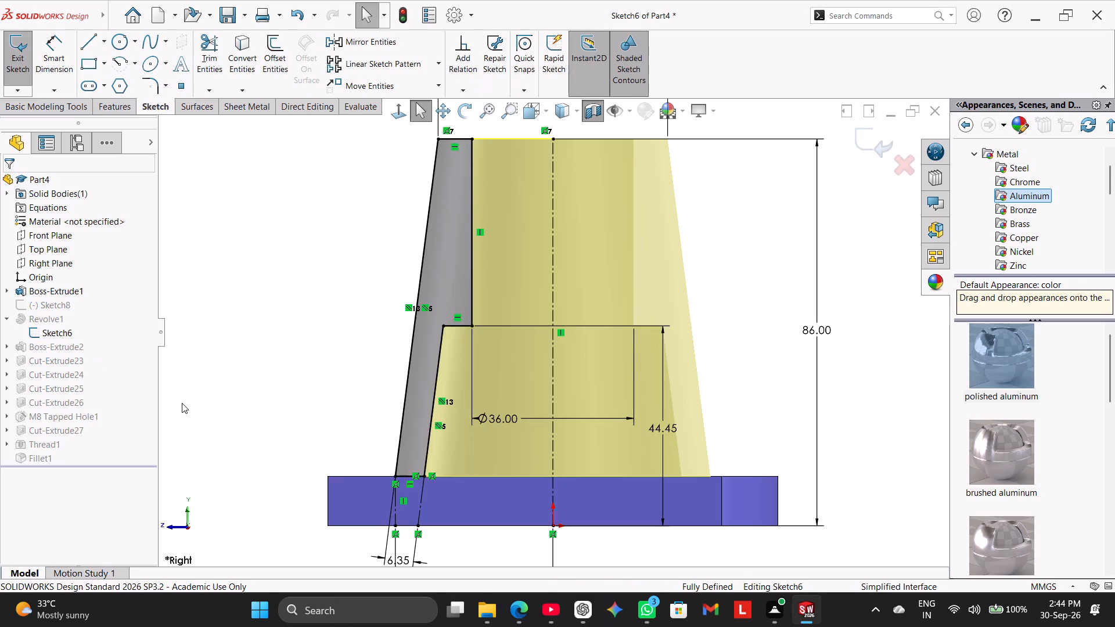
{"action": "scroll", "coordinate": [243, 448], "scroll_direction": "up", "scroll_amount": 1}
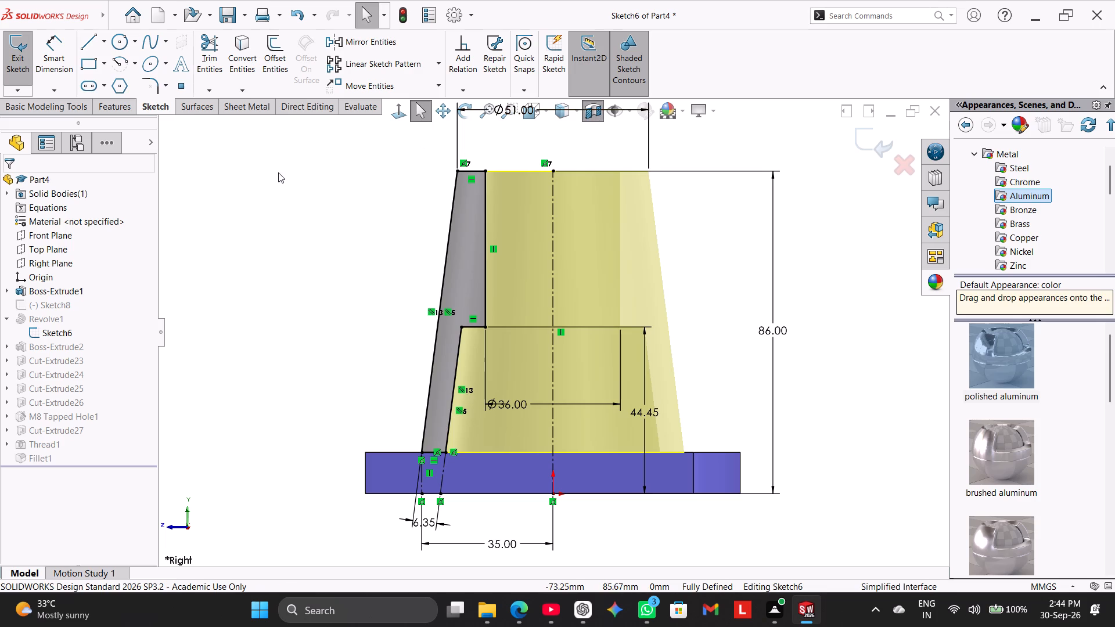
{"action": "left_click", "coordinate": [402, 111]}
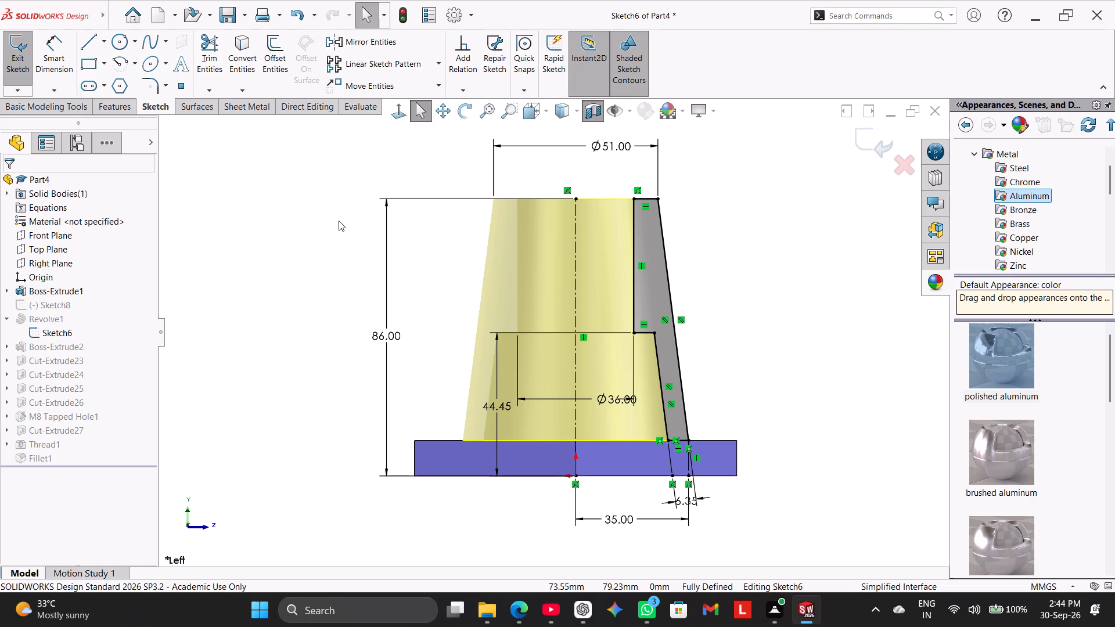
{"action": "left_click", "coordinate": [594, 115]}
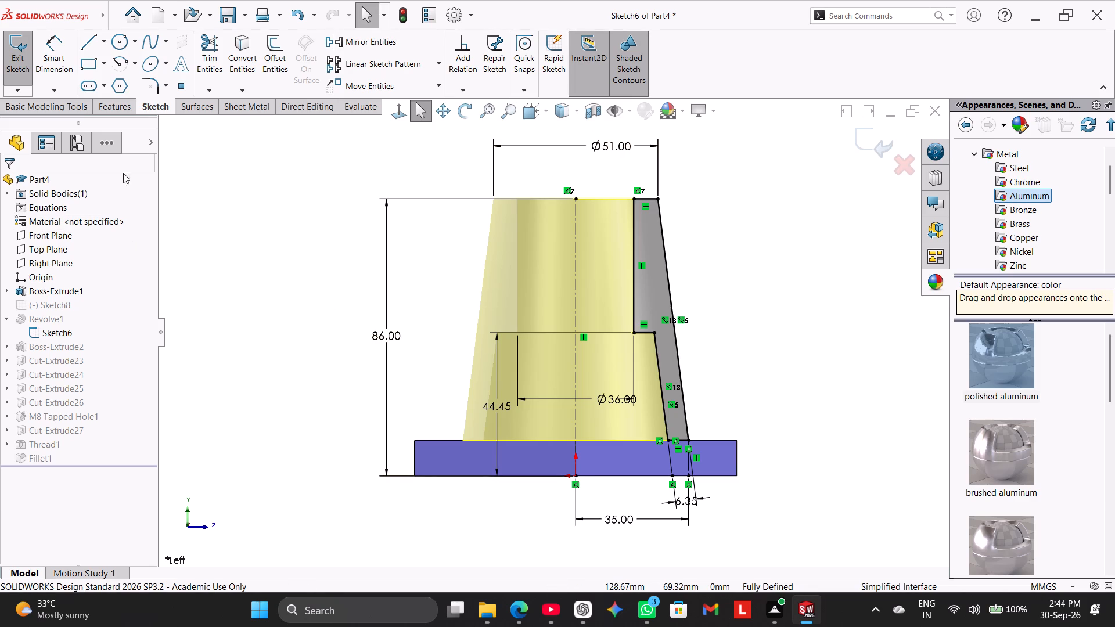
{"action": "left_click", "coordinate": [590, 109]}
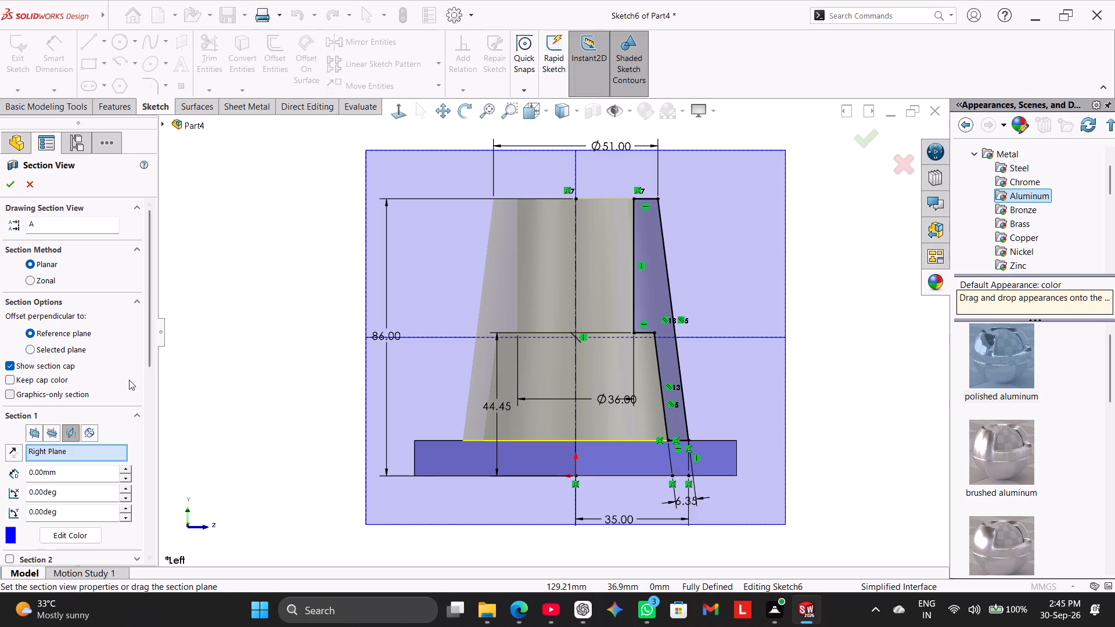
{"action": "left_click", "coordinate": [8, 188]}
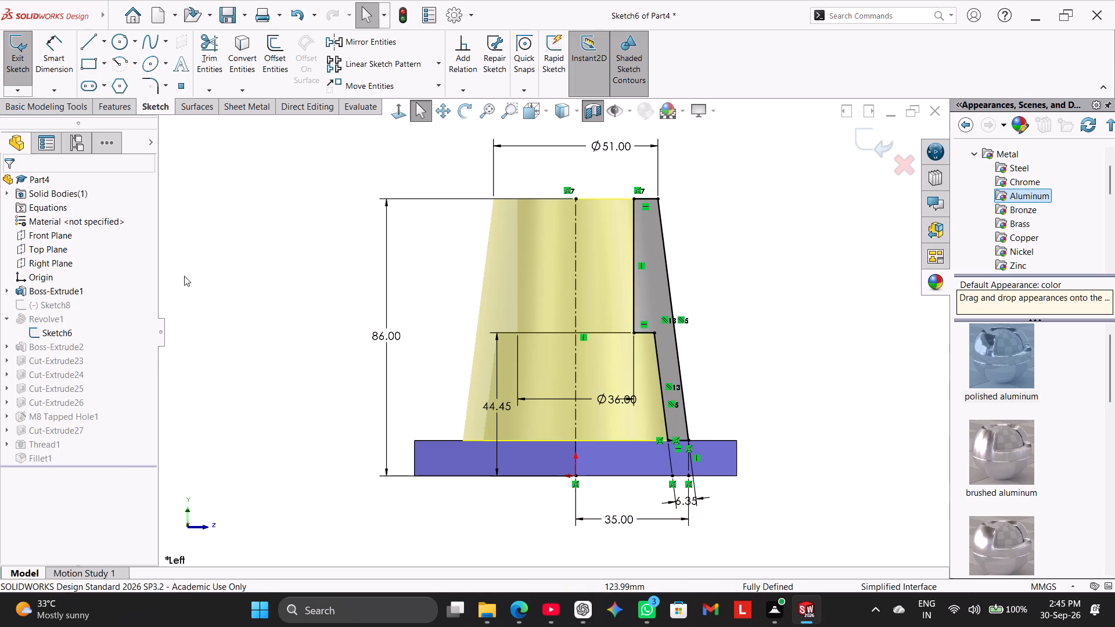
{"action": "middle_click_drag", "start_coordinate": [233, 327], "coordinate": [245, 434]}
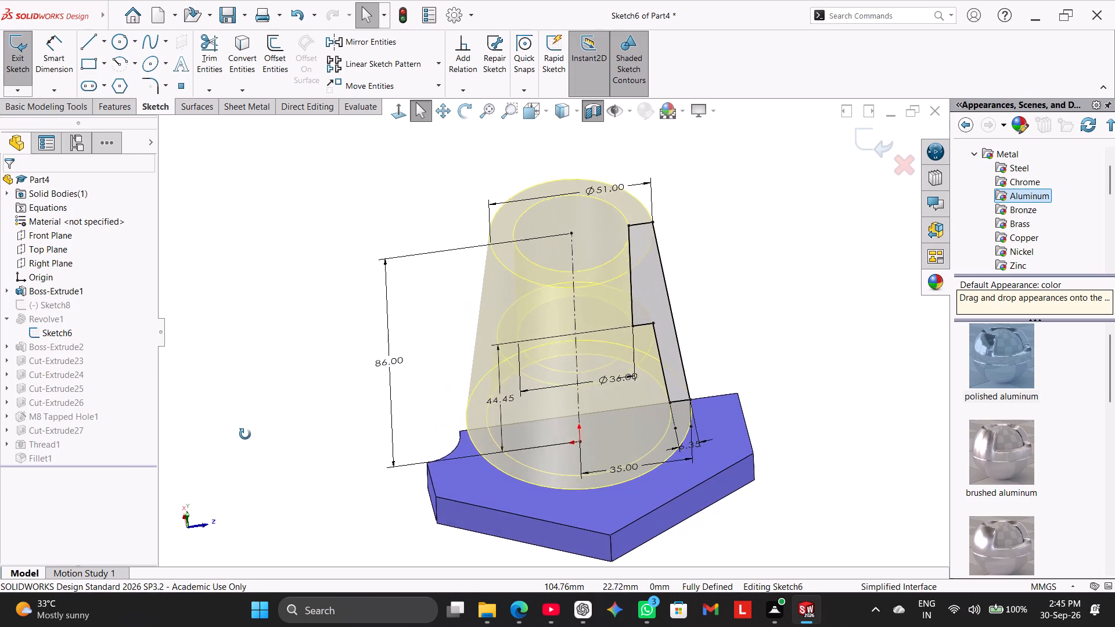
{"action": "middle_click_drag", "start_coordinate": [245, 434], "coordinate": [221, 417]}
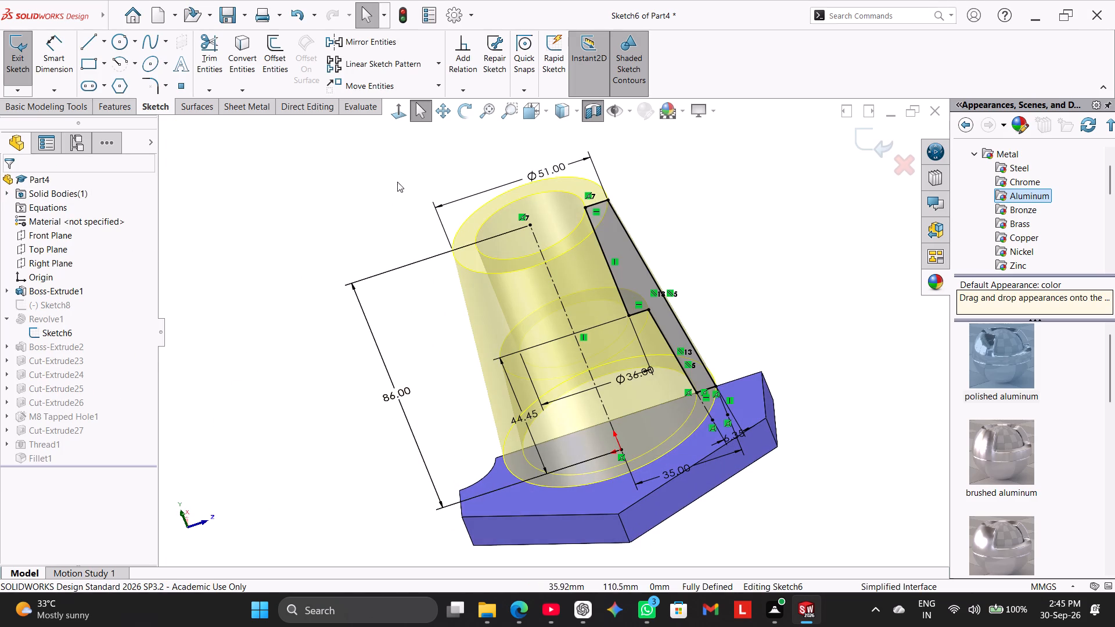
{"action": "left_click", "coordinate": [398, 113]}
{"action": "left_click", "coordinate": [333, 244]}
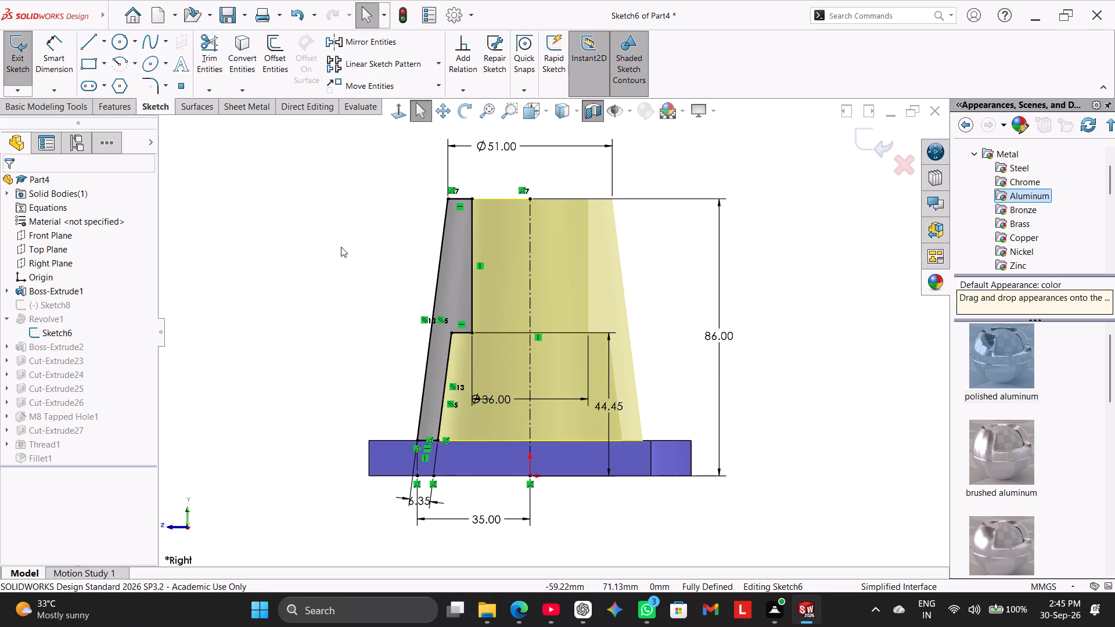
{"action": "middle_click_drag", "start_coordinate": [372, 261], "coordinate": [390, 273]}
{"action": "left_click", "coordinate": [407, 119]}
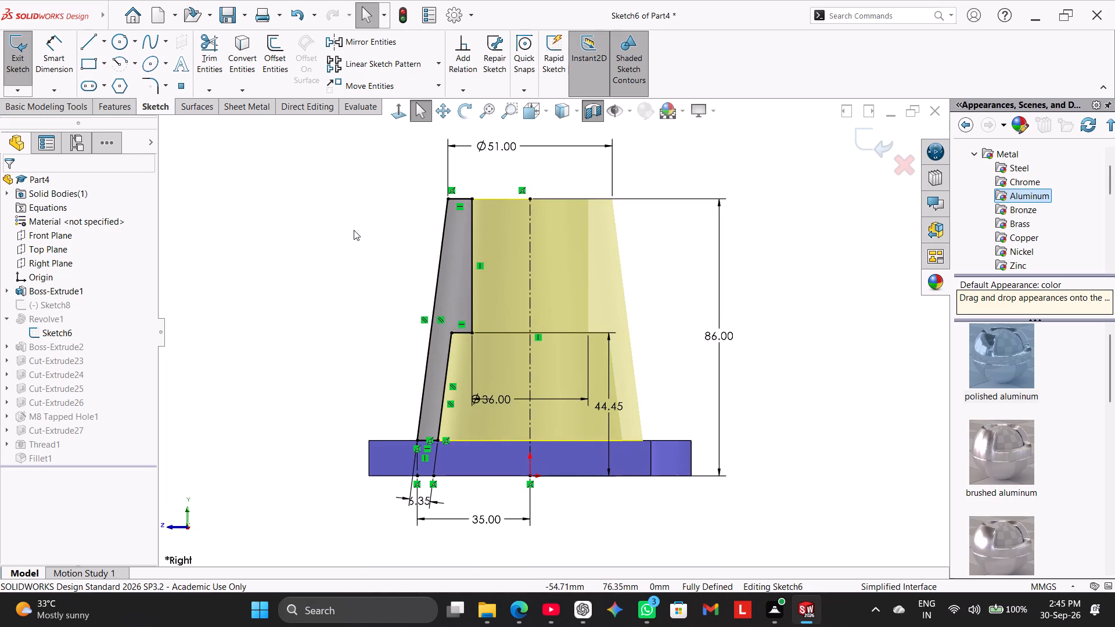
{"action": "right_click", "coordinate": [354, 230]}
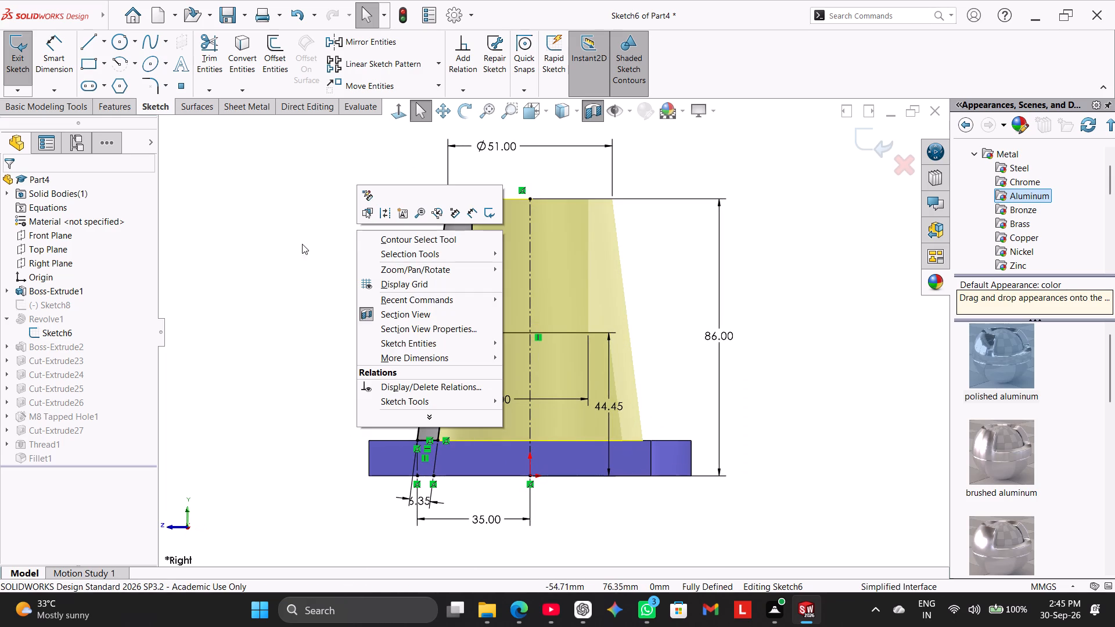
{"action": "left_click", "coordinate": [265, 275]}
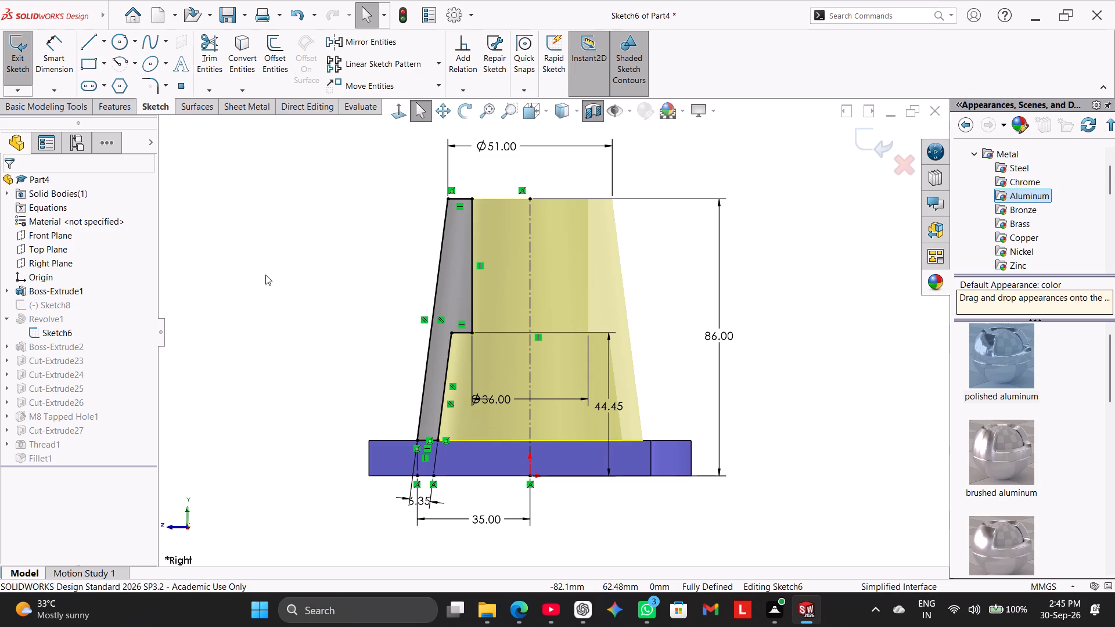
Trim away the short horizontal line that closes the wall profile at the base plate's top face.
{"action": "scroll", "coordinate": [422, 423], "scroll_direction": "down", "scroll_amount": 3}
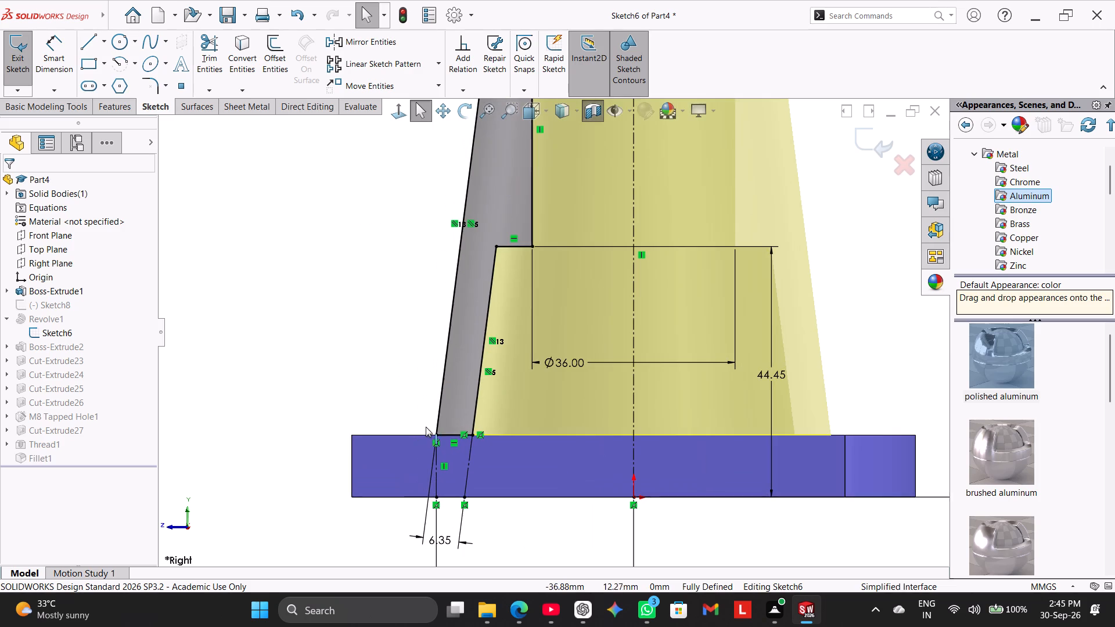
{"action": "left_click", "coordinate": [220, 55]}
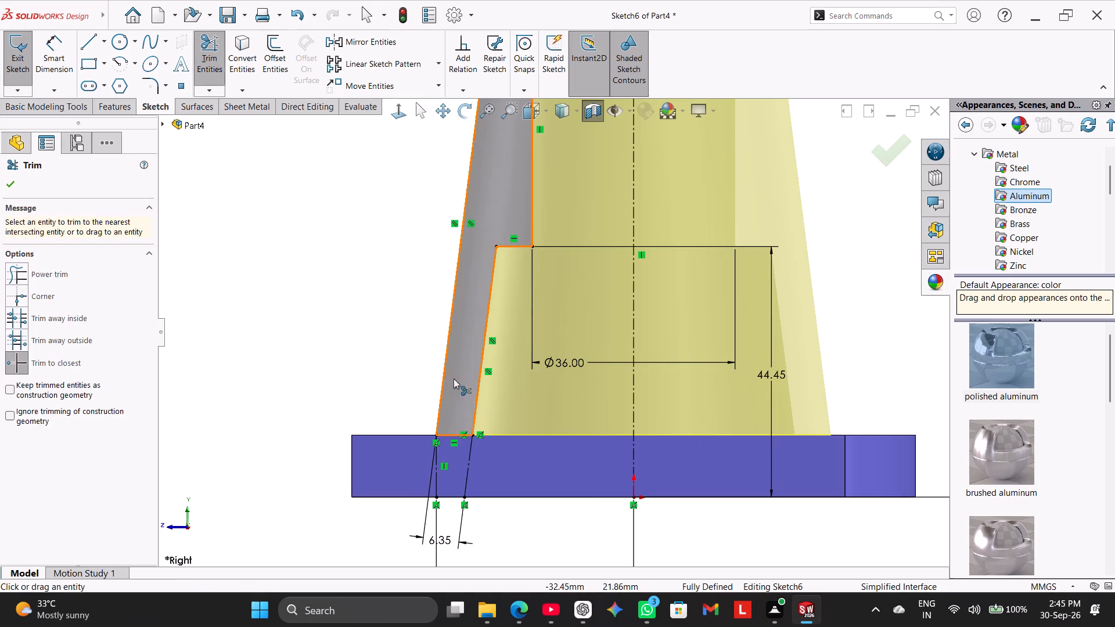
{"action": "left_click", "coordinate": [452, 433]}
{"action": "right_click", "coordinate": [300, 339]}
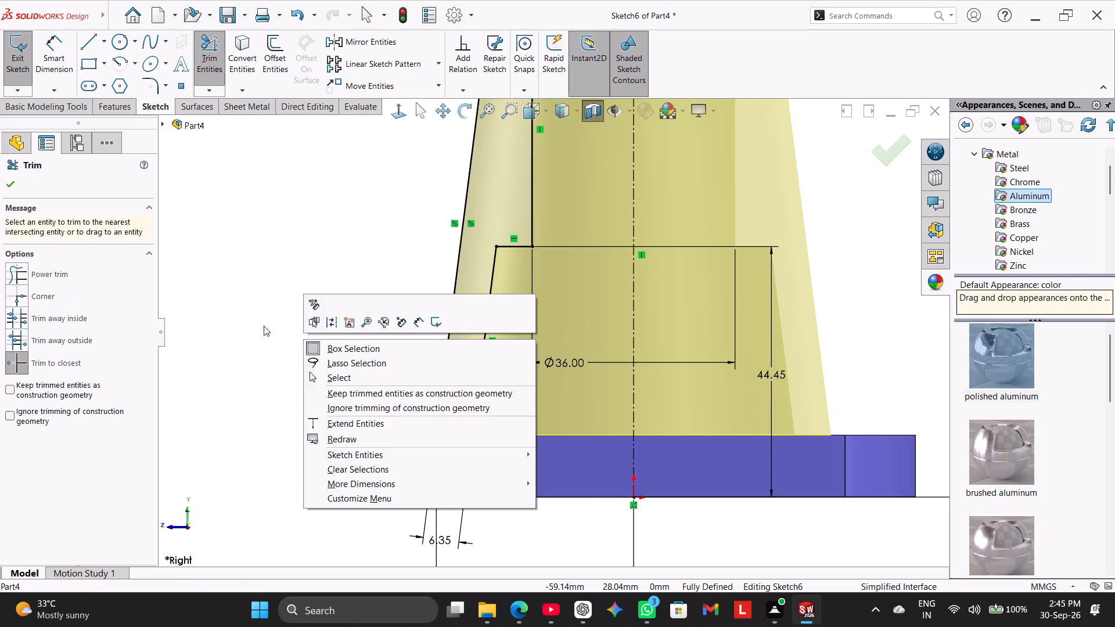
{"action": "left_click", "coordinate": [231, 315]}
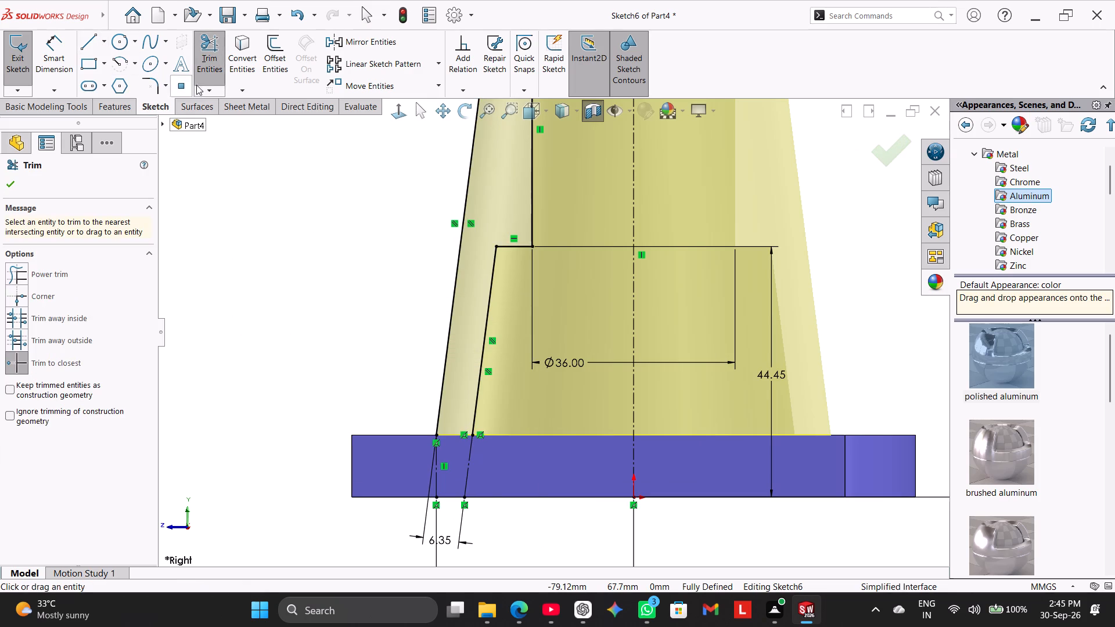
Extend the profile's inner slanted line down through the base plate to the plate's underside.
{"action": "left_click", "coordinate": [224, 89]}
{"action": "left_click", "coordinate": [237, 121]}
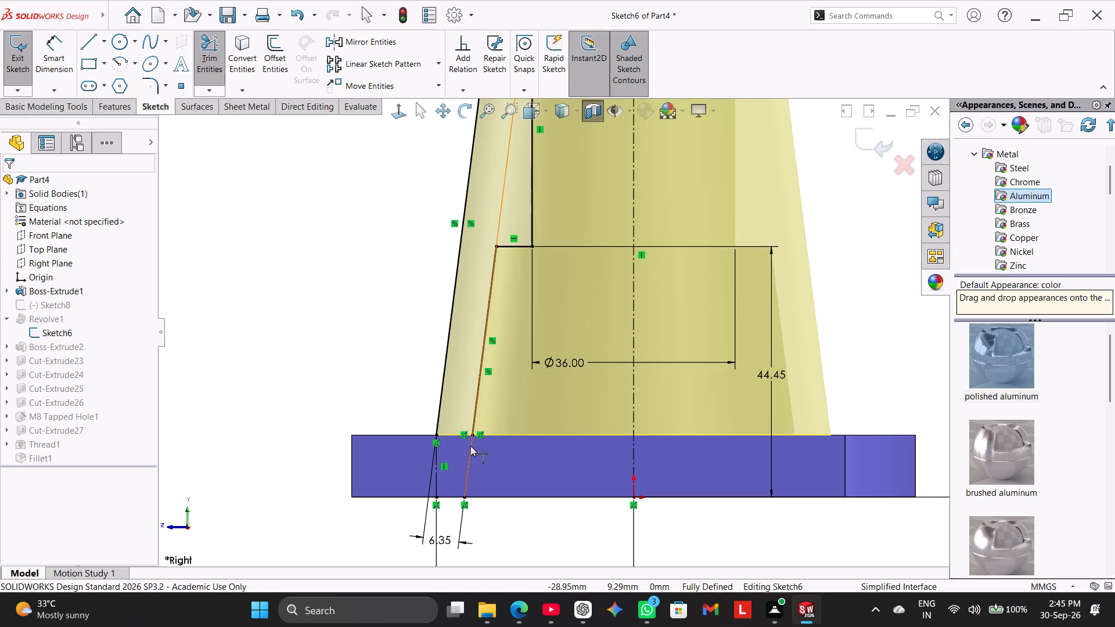
{"action": "scroll", "coordinate": [480, 441], "scroll_direction": "up", "scroll_amount": 2}
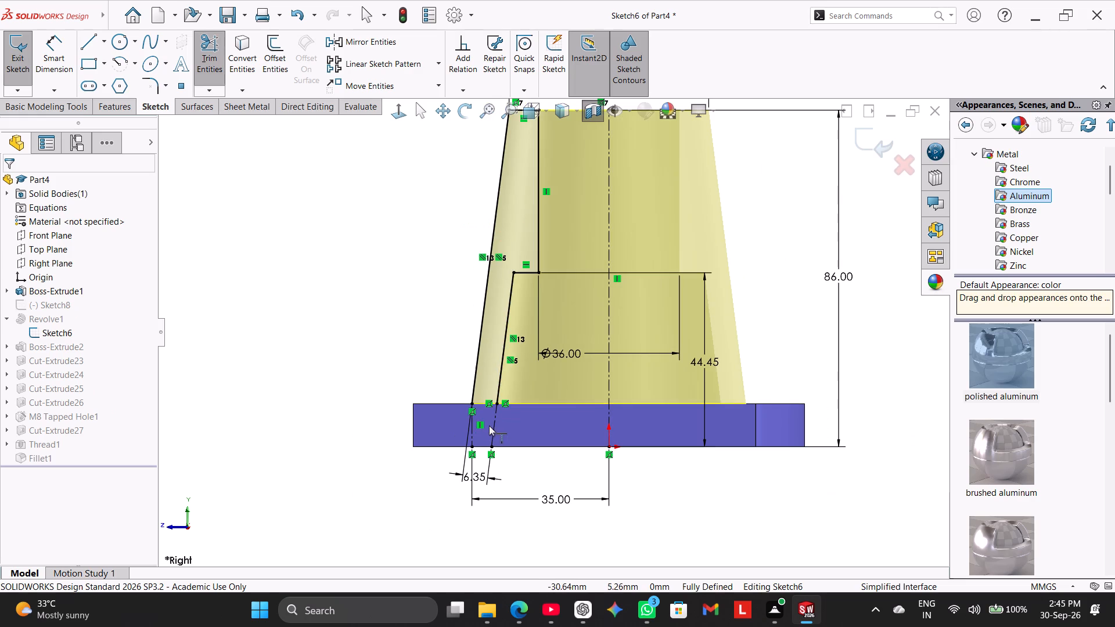
{"action": "left_click", "coordinate": [501, 387]}
{"action": "right_click", "coordinate": [337, 349]}
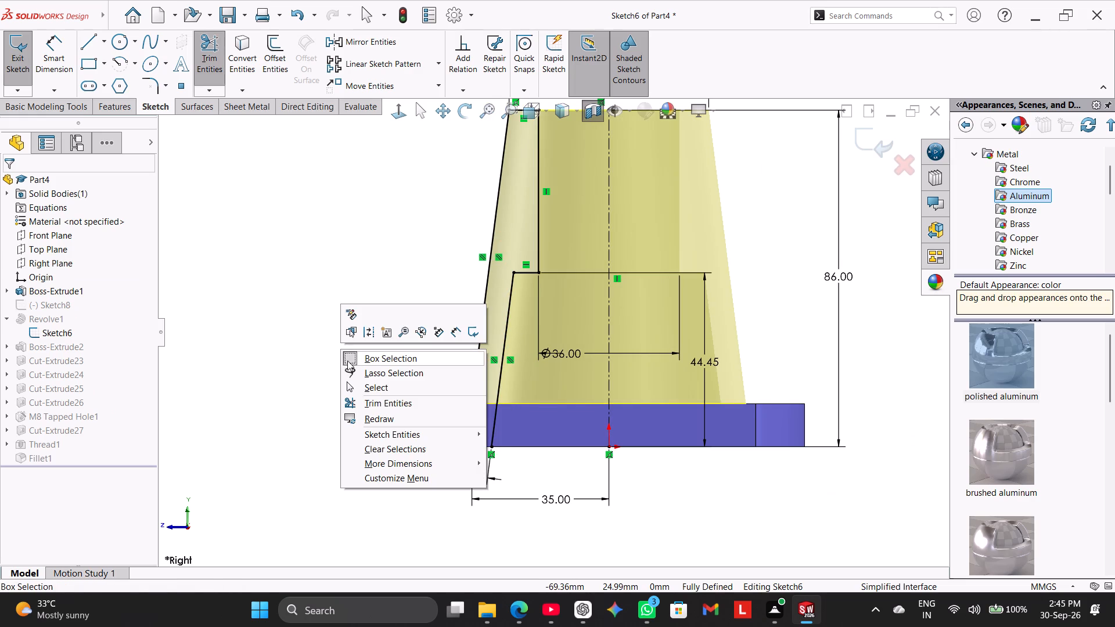
{"action": "left_click", "coordinate": [379, 387]}
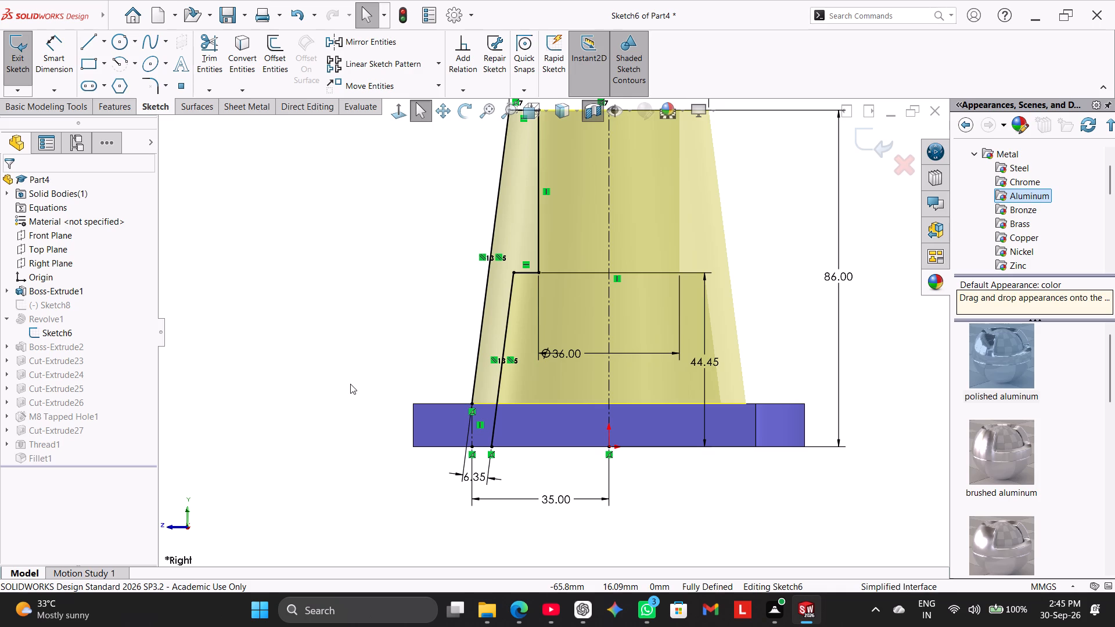
Close the profile with a line about 12.09 mm long between the lower ends of both slanted lines, and exit the sketch.
{"action": "left_click", "coordinate": [85, 37]}
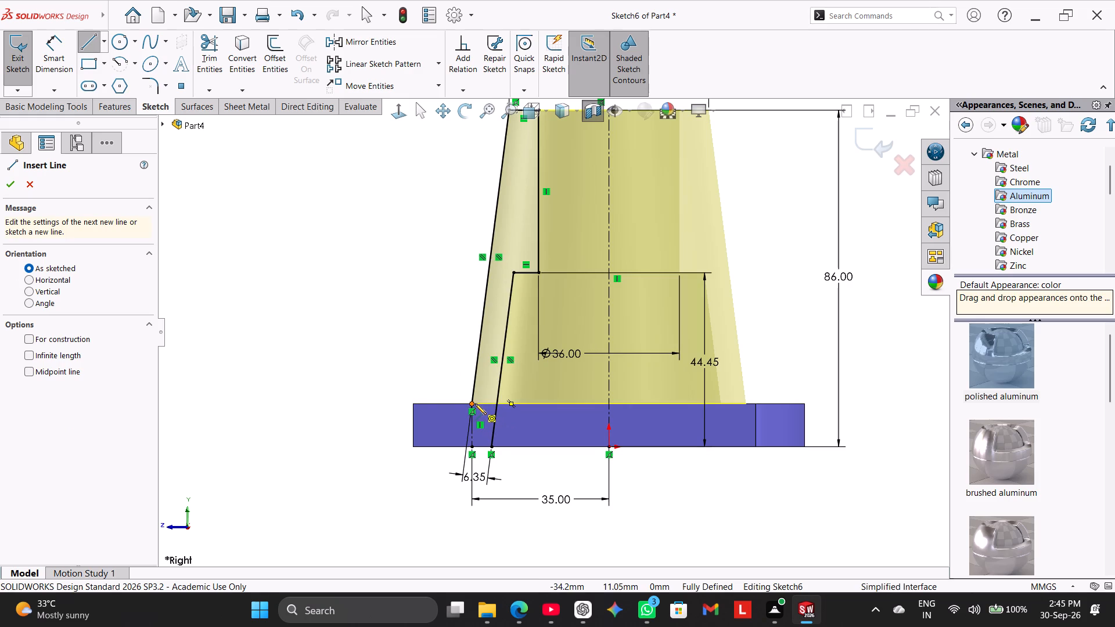
{"action": "left_click", "coordinate": [475, 403]}
{"action": "left_click", "coordinate": [491, 448]}
{"action": "right_click", "coordinate": [253, 326]}
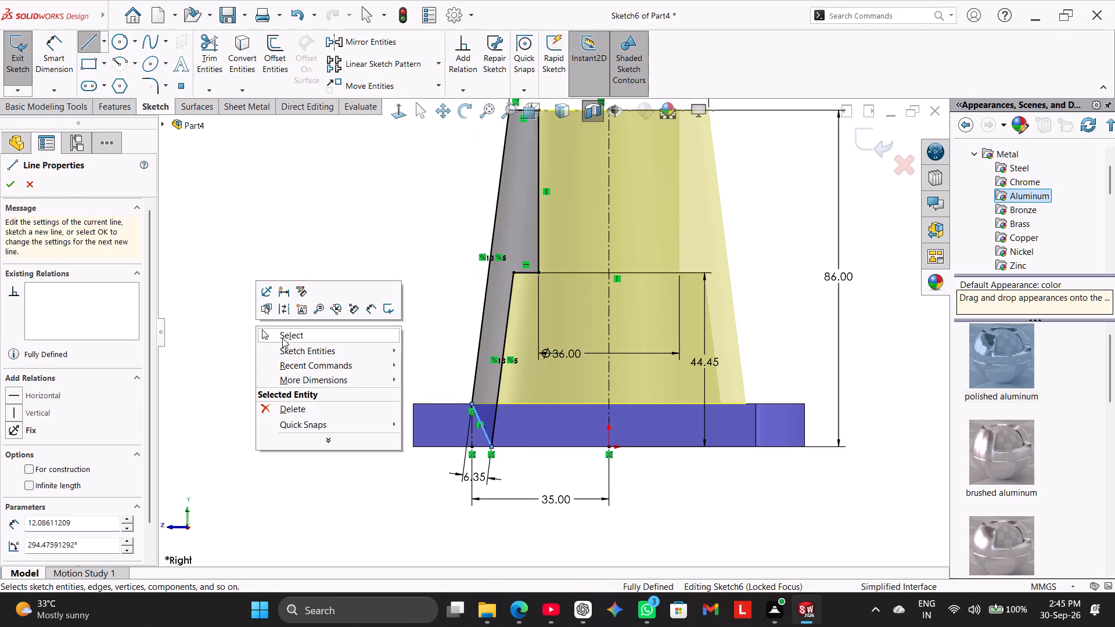
{"action": "left_click", "coordinate": [283, 338]}
{"action": "left_click", "coordinate": [22, 64]}
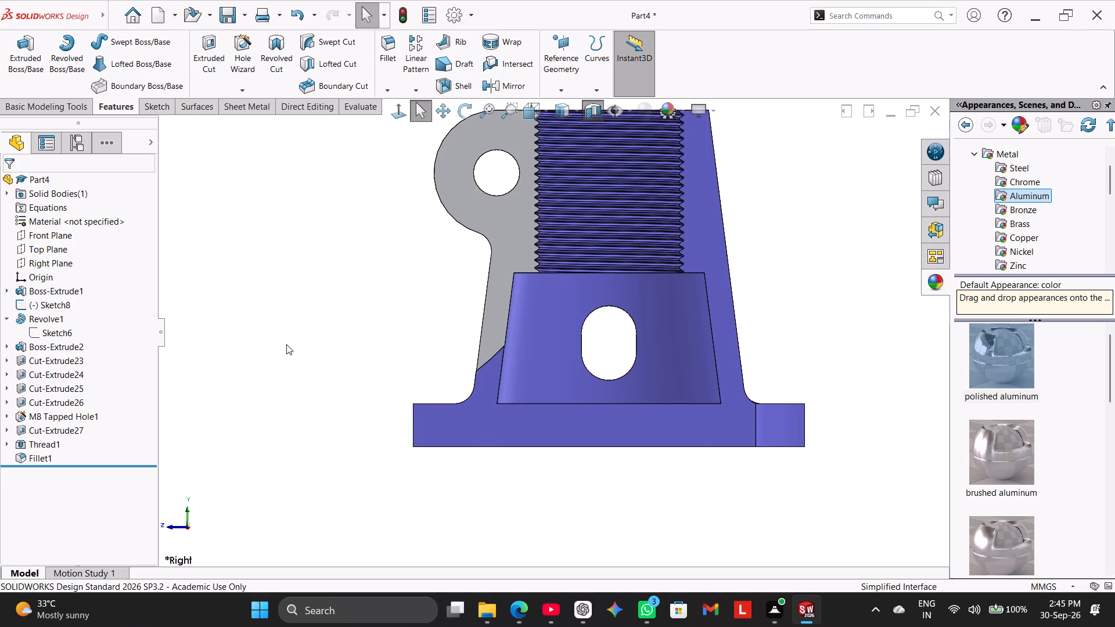
Reopen the revolve's profile sketch and examine from several angles how the revolved preview's cavity passes through the base plate.
{"action": "middle_click", "coordinate": [297, 347]}
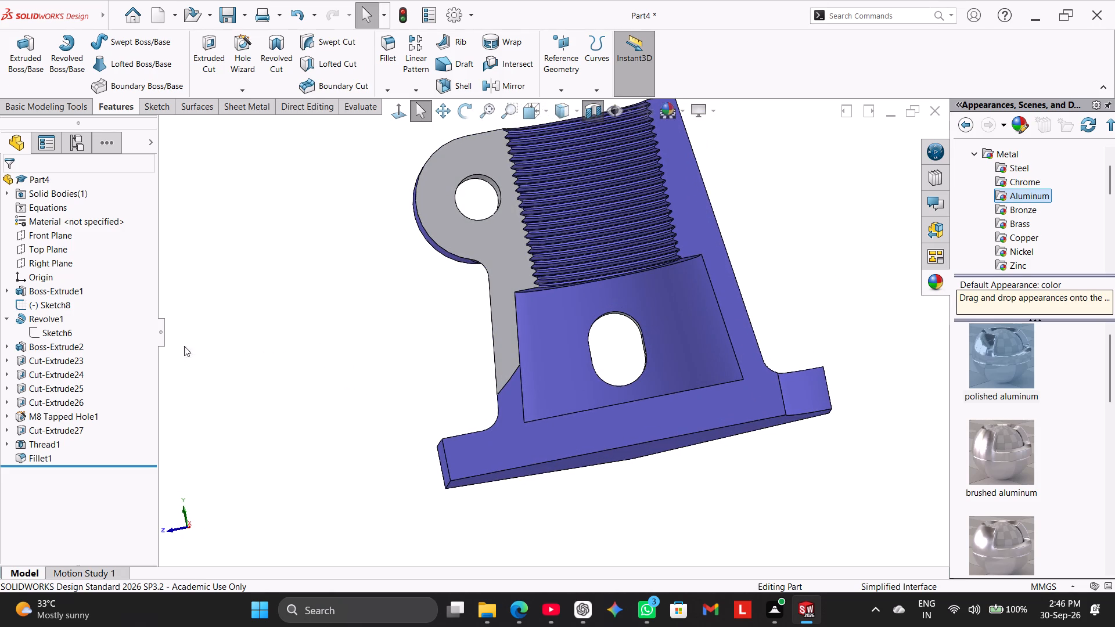
{"action": "left_click", "coordinate": [56, 333]}
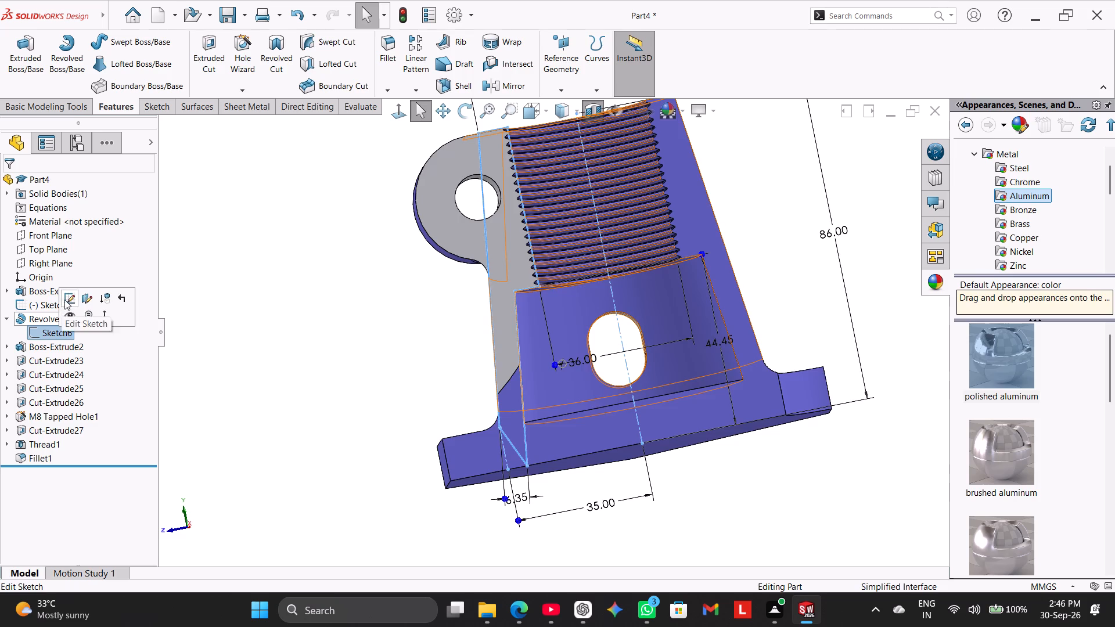
{"action": "left_click", "coordinate": [64, 300]}
{"action": "left_click", "coordinate": [197, 397]}
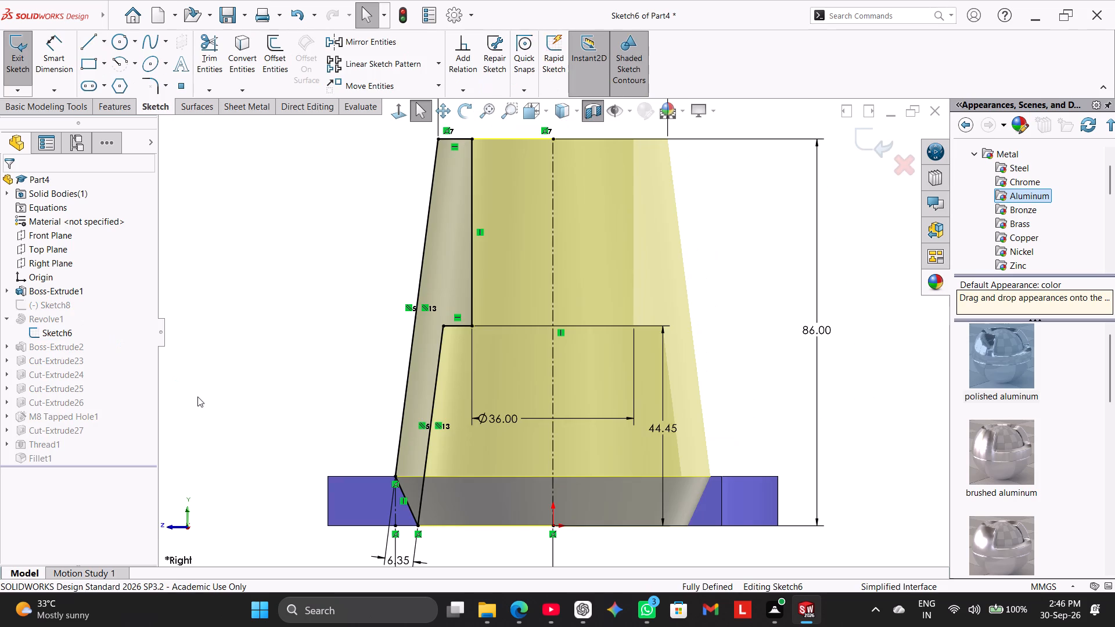
{"action": "middle_click_drag", "start_coordinate": [251, 420], "coordinate": [275, 480]}
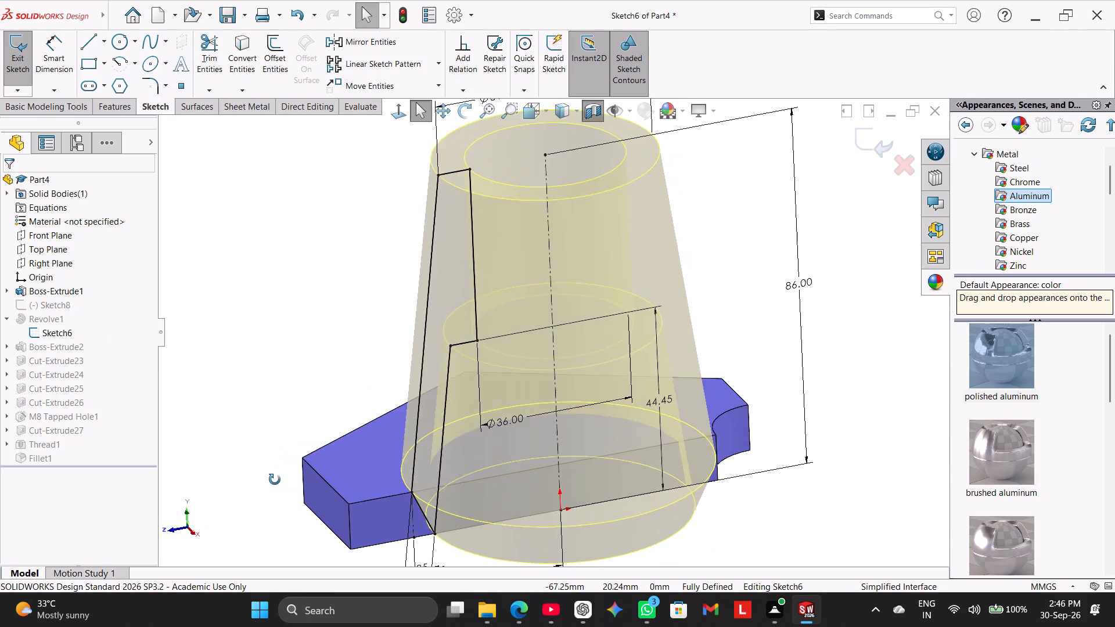
{"action": "middle_click_drag", "start_coordinate": [275, 480], "coordinate": [237, 366]}
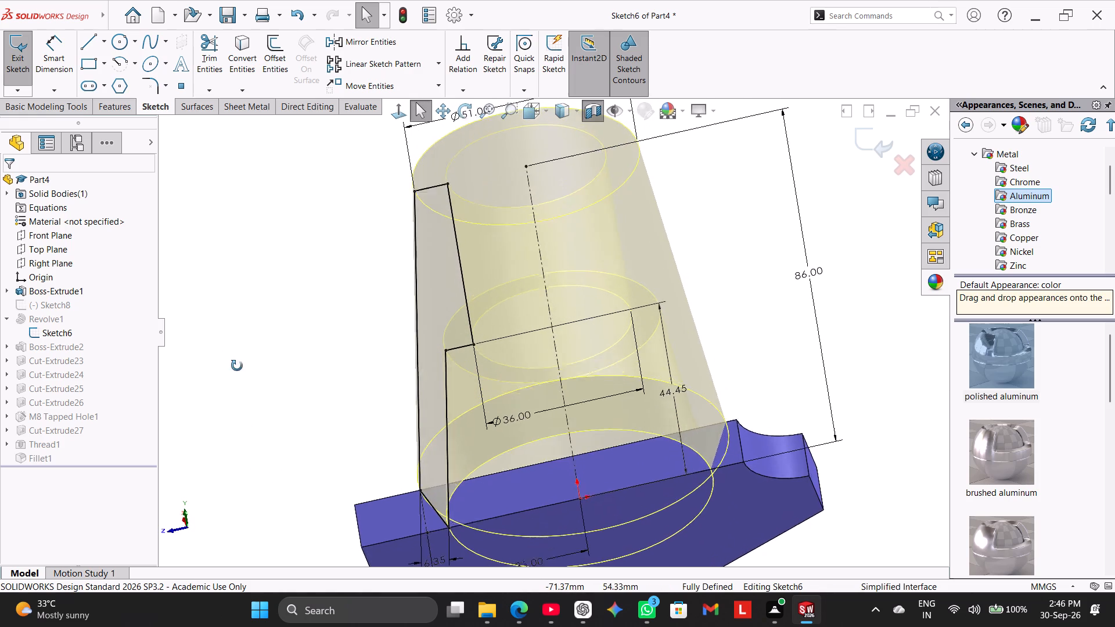
{"action": "middle_click_drag", "start_coordinate": [237, 366], "coordinate": [240, 401]}
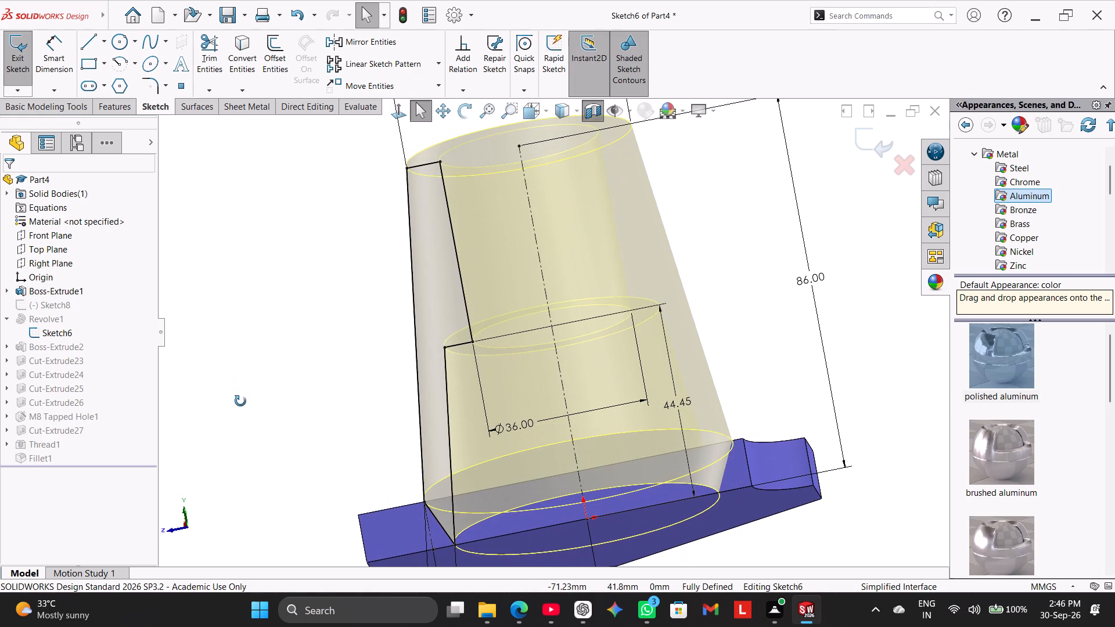
{"action": "middle_click_drag", "start_coordinate": [240, 401], "coordinate": [259, 452]}
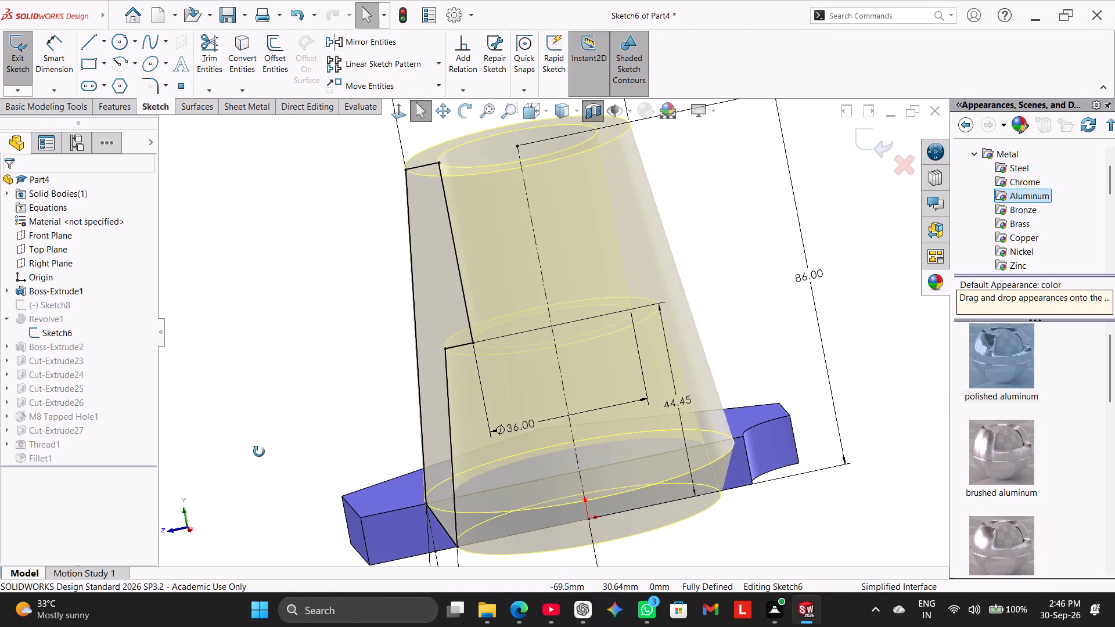
{"action": "middle_click_drag", "start_coordinate": [259, 452], "coordinate": [232, 377]}
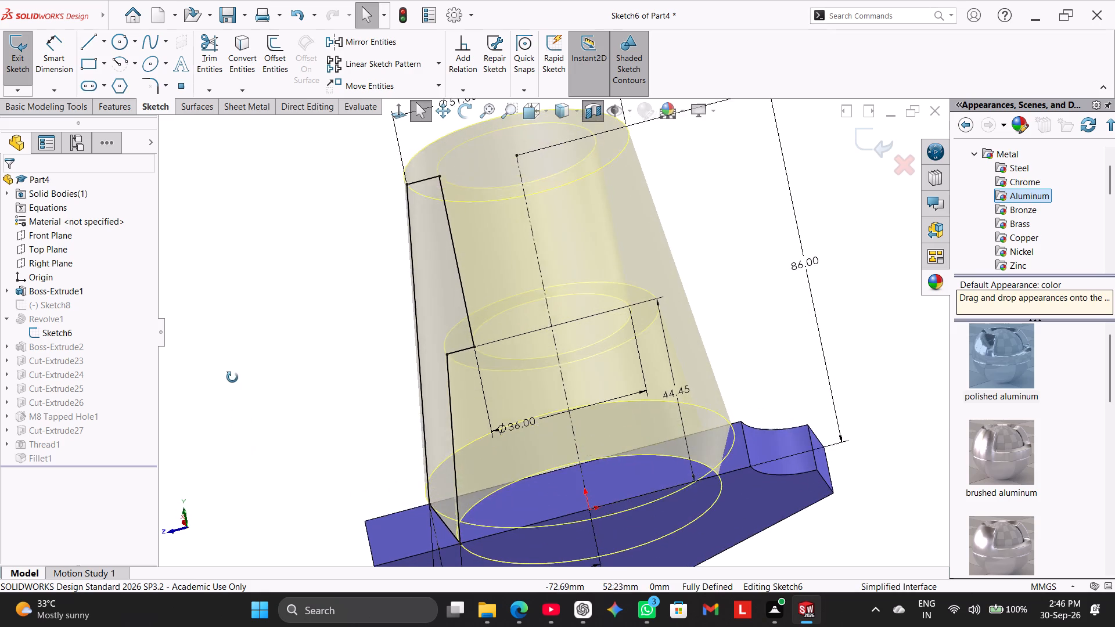
{"action": "middle_click_drag", "start_coordinate": [232, 377], "coordinate": [217, 441]}
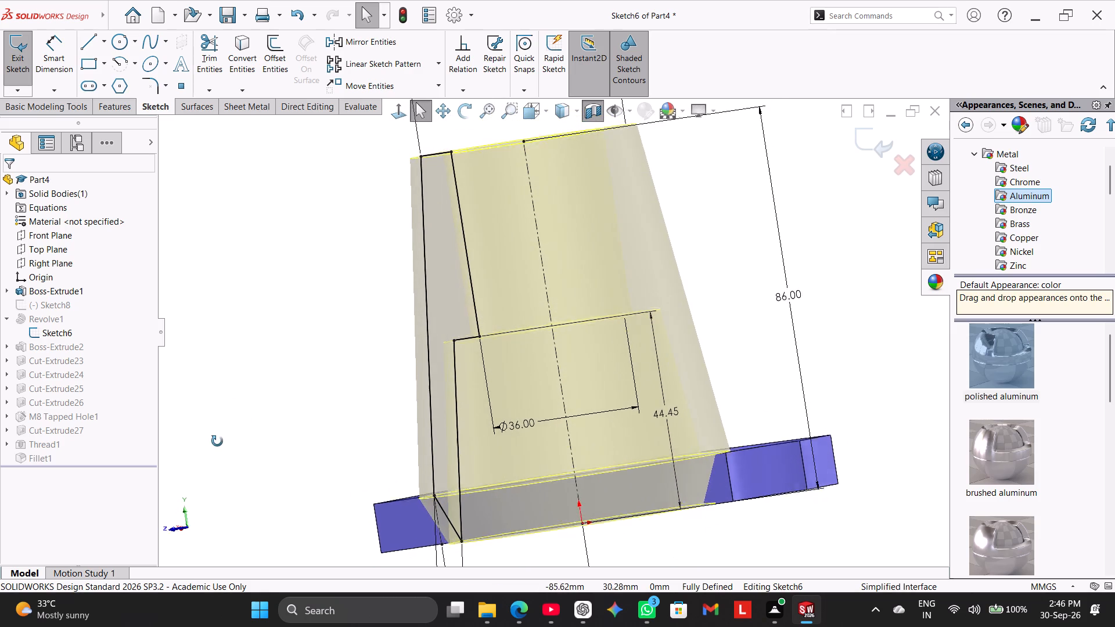
{"action": "middle_click_drag", "start_coordinate": [217, 441], "coordinate": [217, 452]}
{"action": "scroll", "coordinate": [217, 452], "scroll_direction": "up", "scroll_amount": 1}
{"action": "scroll", "coordinate": [295, 437], "scroll_direction": "up", "scroll_amount": 1}
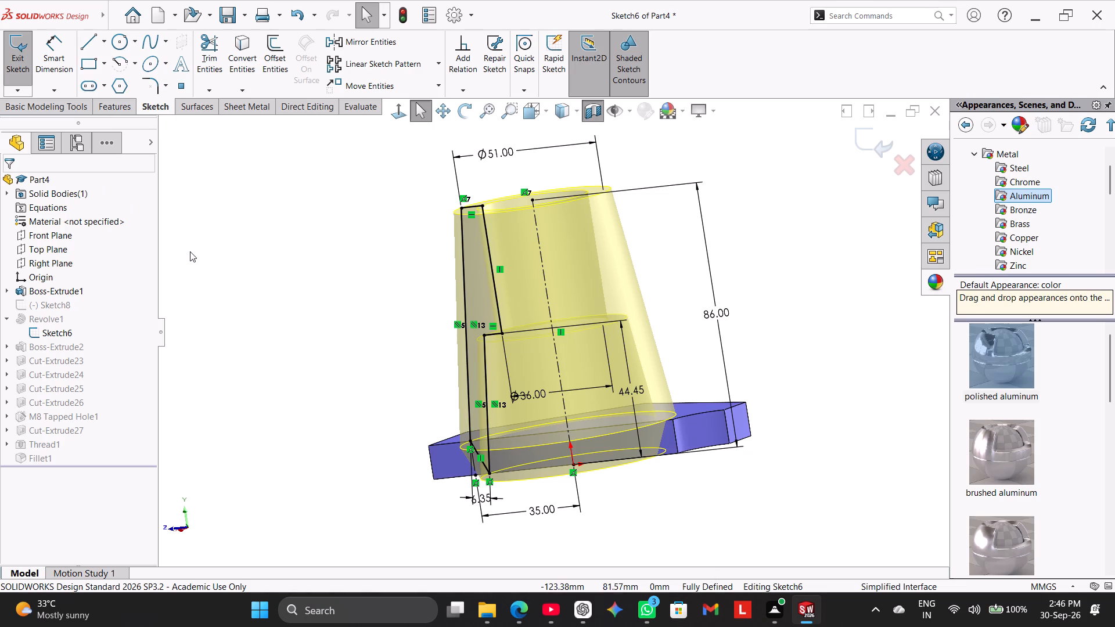
Exit the revolve's profile sketch and turn off the section view.
{"action": "left_click", "coordinate": [12, 69]}
{"action": "left_click", "coordinate": [267, 276]}
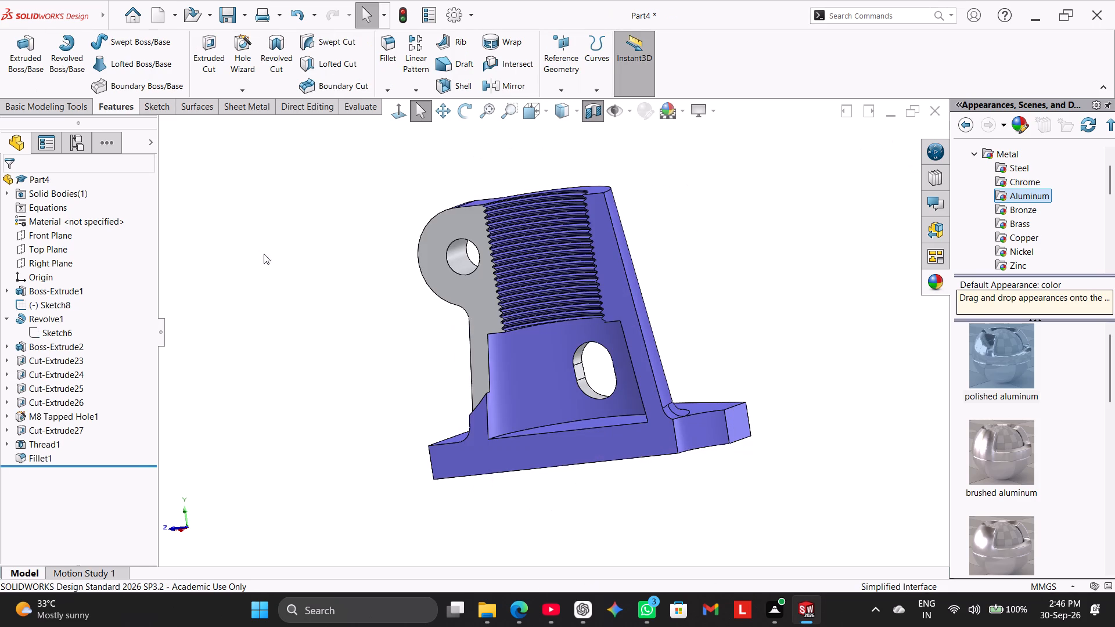
{"action": "left_click", "coordinate": [586, 112]}
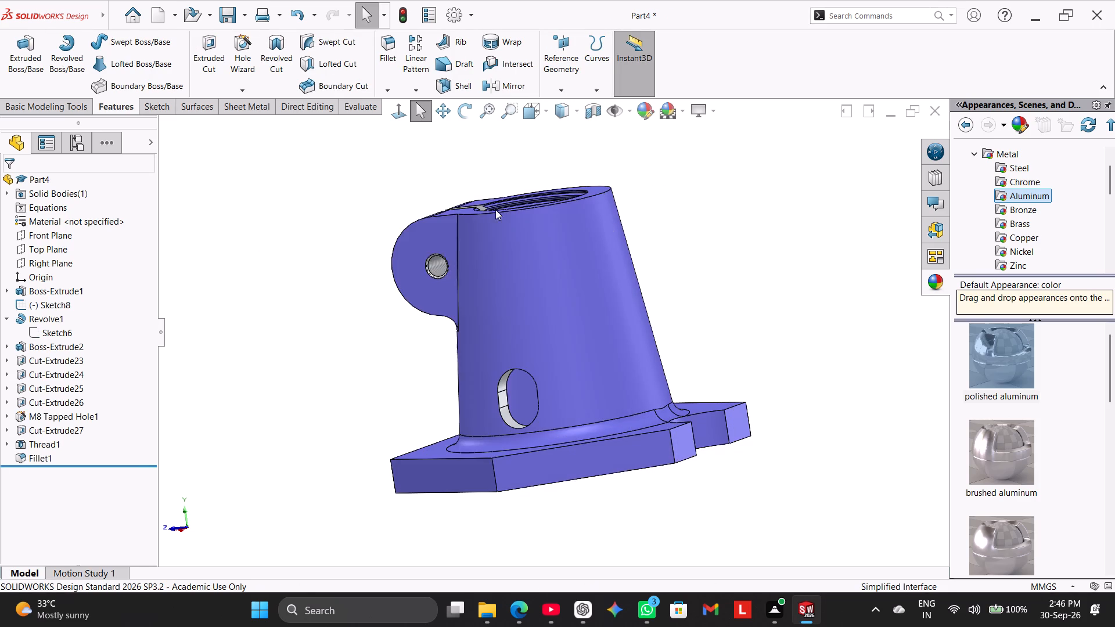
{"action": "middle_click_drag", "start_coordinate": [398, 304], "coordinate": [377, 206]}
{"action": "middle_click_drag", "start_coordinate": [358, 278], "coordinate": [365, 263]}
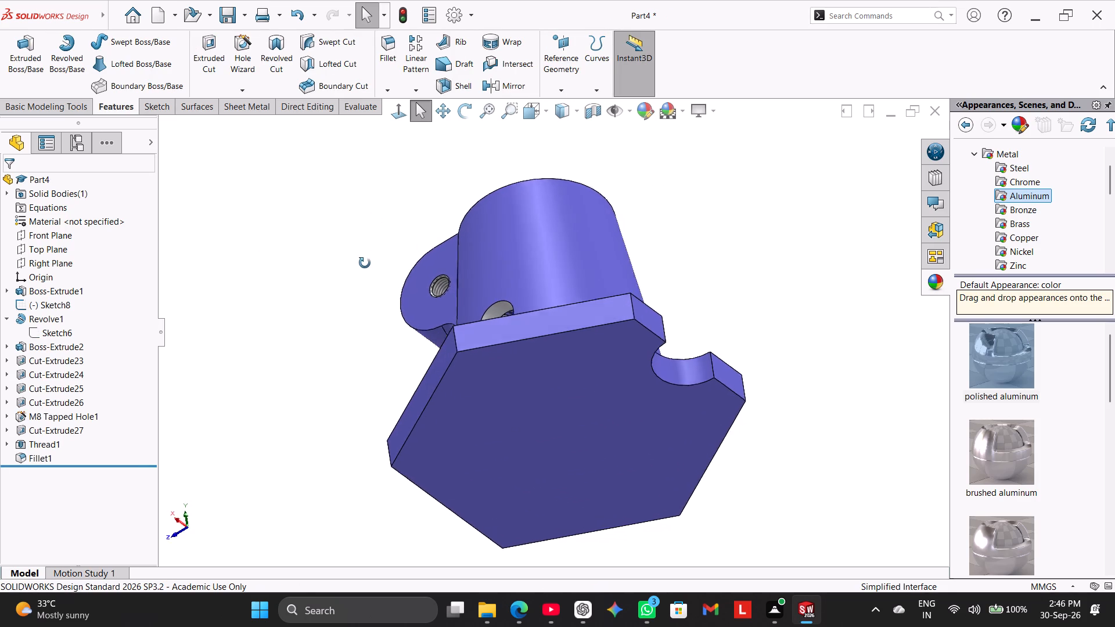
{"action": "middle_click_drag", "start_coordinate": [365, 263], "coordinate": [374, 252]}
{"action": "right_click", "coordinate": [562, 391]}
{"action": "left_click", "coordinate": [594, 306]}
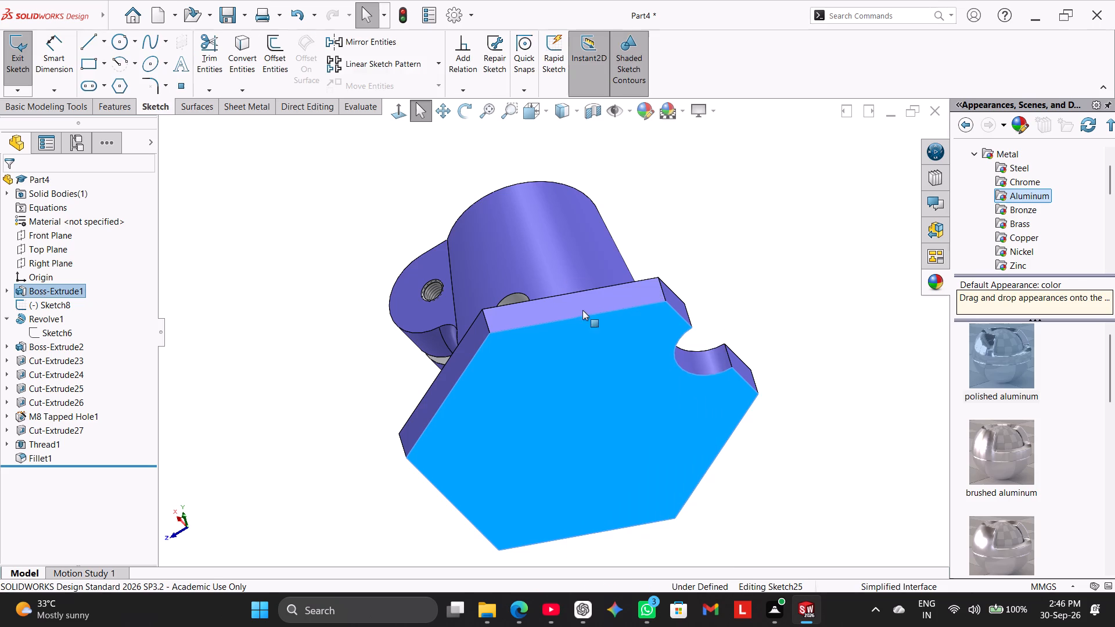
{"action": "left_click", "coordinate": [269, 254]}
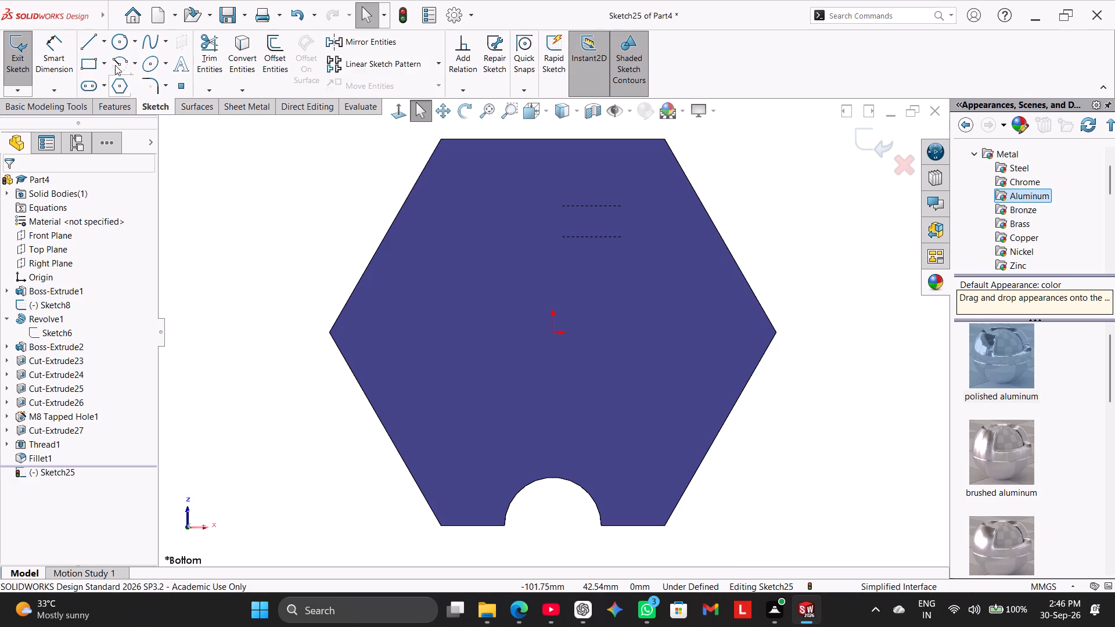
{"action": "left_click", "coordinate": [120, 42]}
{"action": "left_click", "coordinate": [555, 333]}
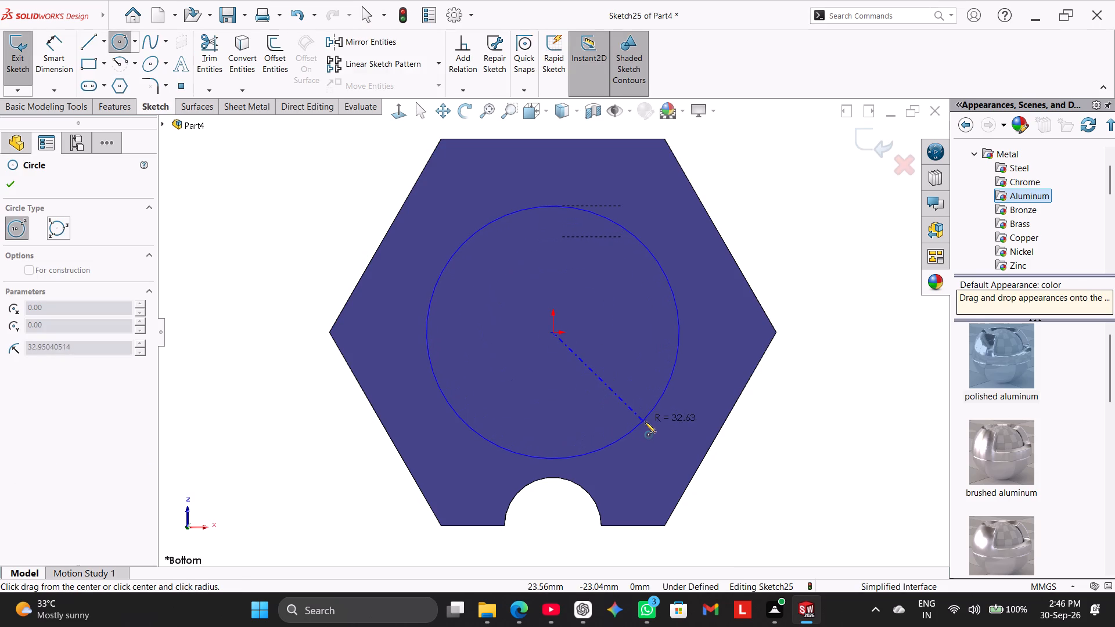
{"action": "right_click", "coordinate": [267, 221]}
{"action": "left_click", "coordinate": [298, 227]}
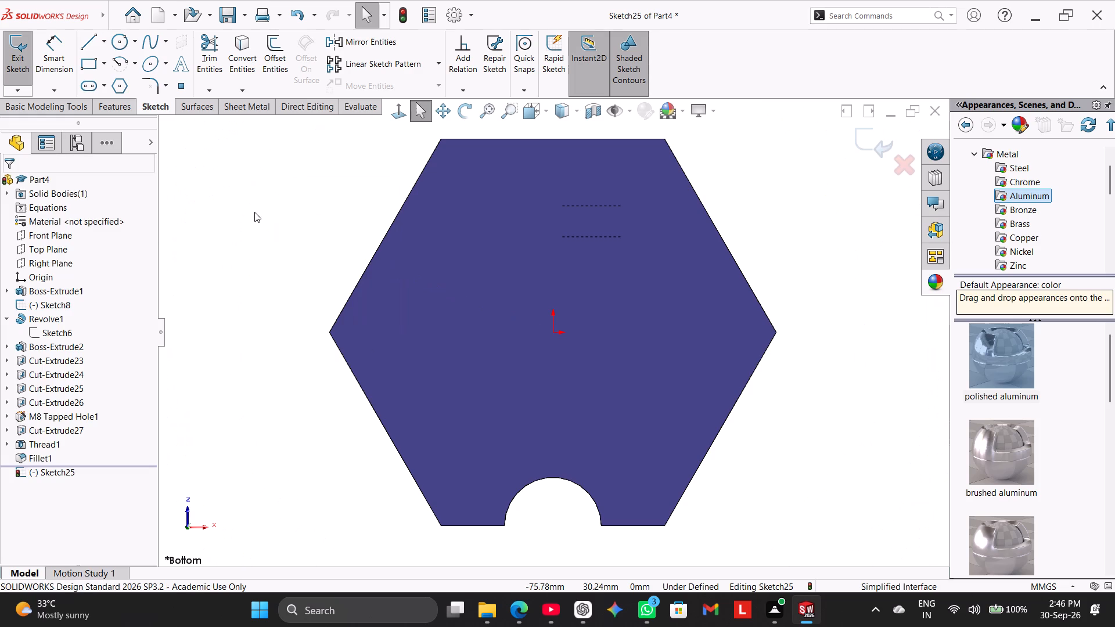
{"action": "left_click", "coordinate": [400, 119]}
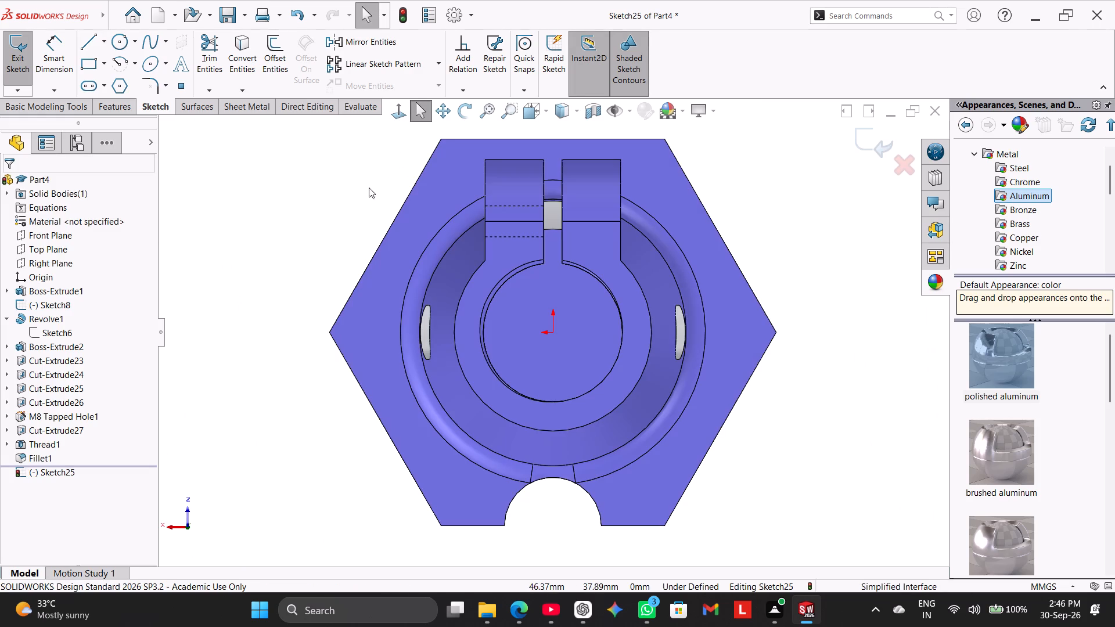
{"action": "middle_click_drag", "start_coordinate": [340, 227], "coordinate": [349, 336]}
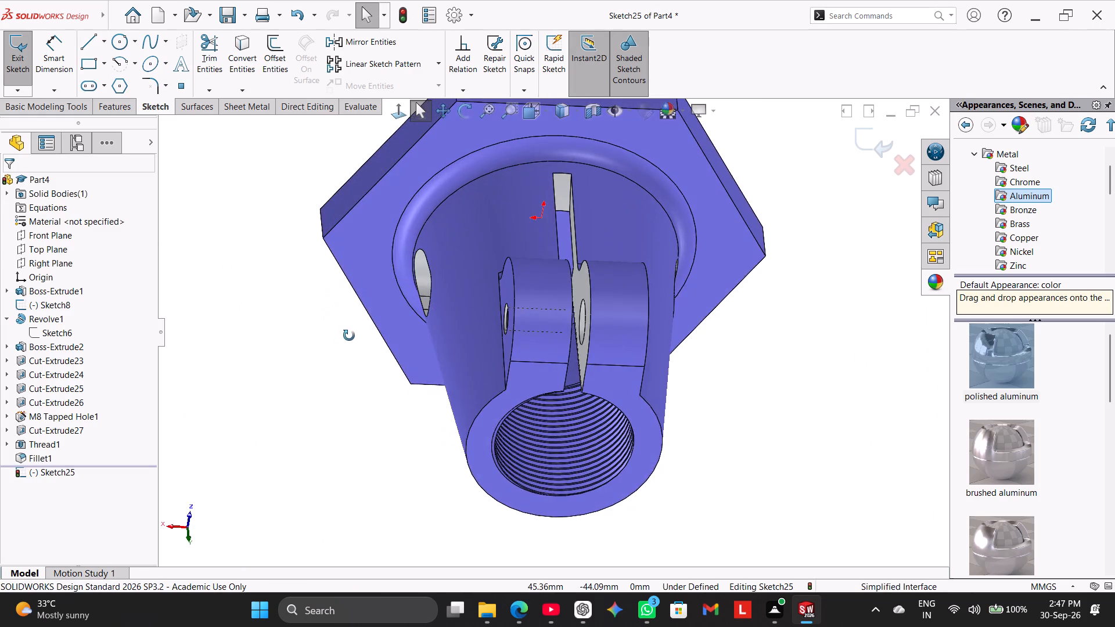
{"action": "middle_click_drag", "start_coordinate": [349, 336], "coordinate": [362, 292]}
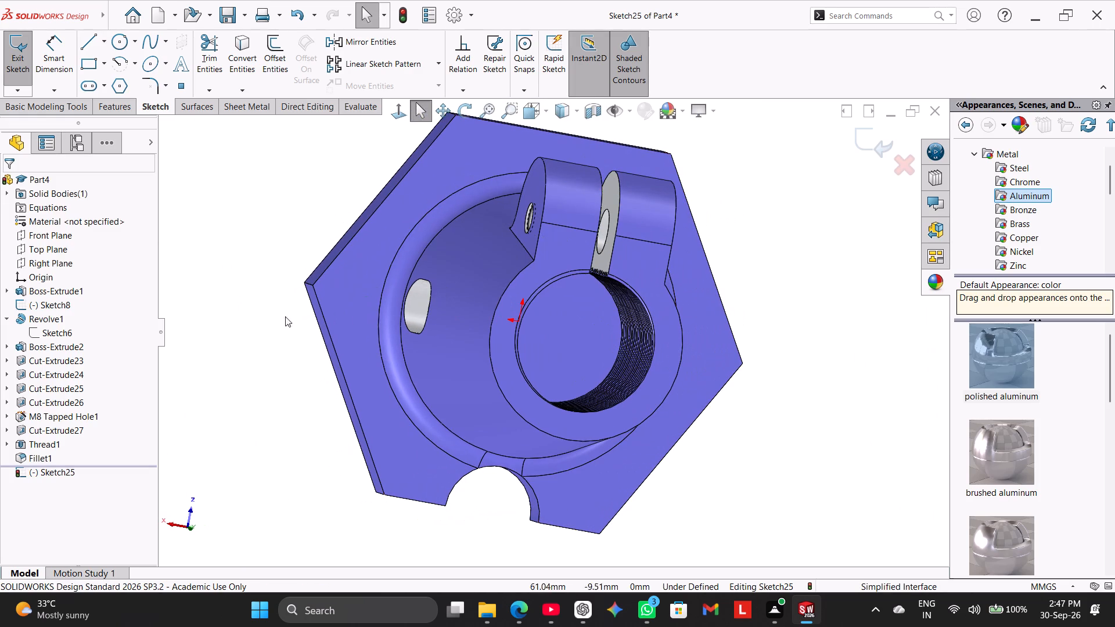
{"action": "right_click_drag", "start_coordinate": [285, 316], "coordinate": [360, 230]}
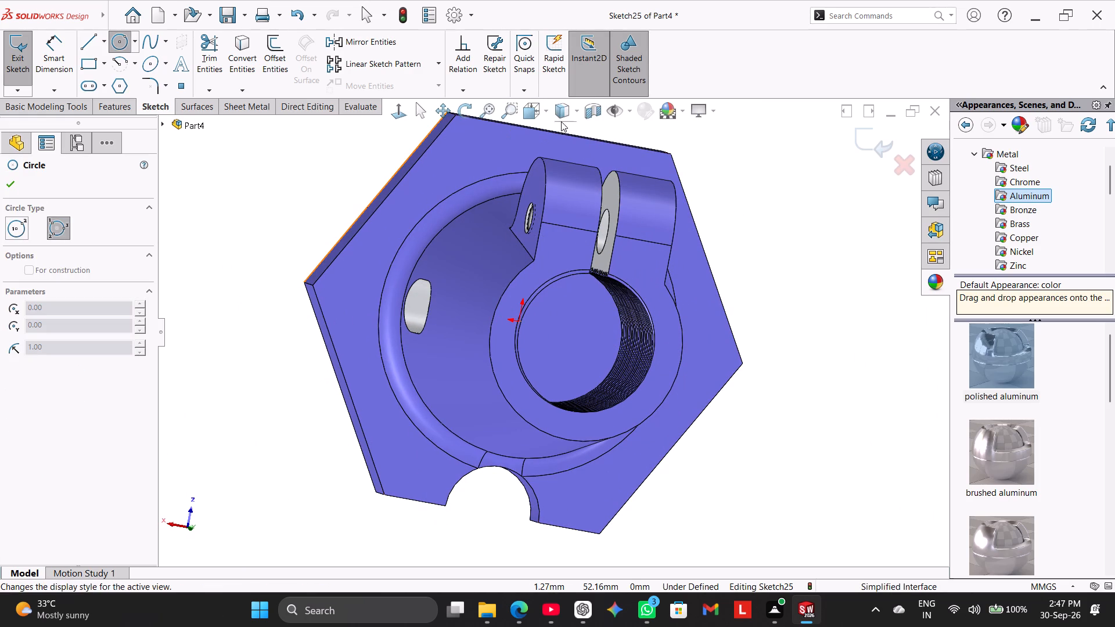
Apply a planar section view through the part on the Right Plane with 0 mm offset.
{"action": "left_click", "coordinate": [589, 111]}
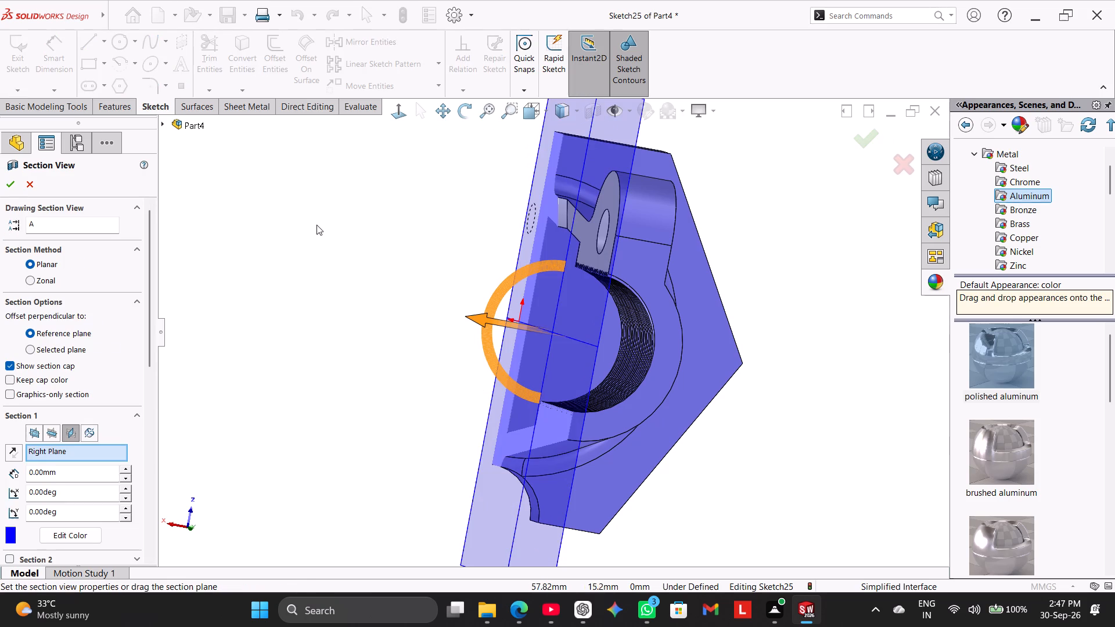
{"action": "middle_click_drag", "start_coordinate": [326, 230], "coordinate": [362, 250]}
{"action": "left_click", "coordinate": [392, 109]}
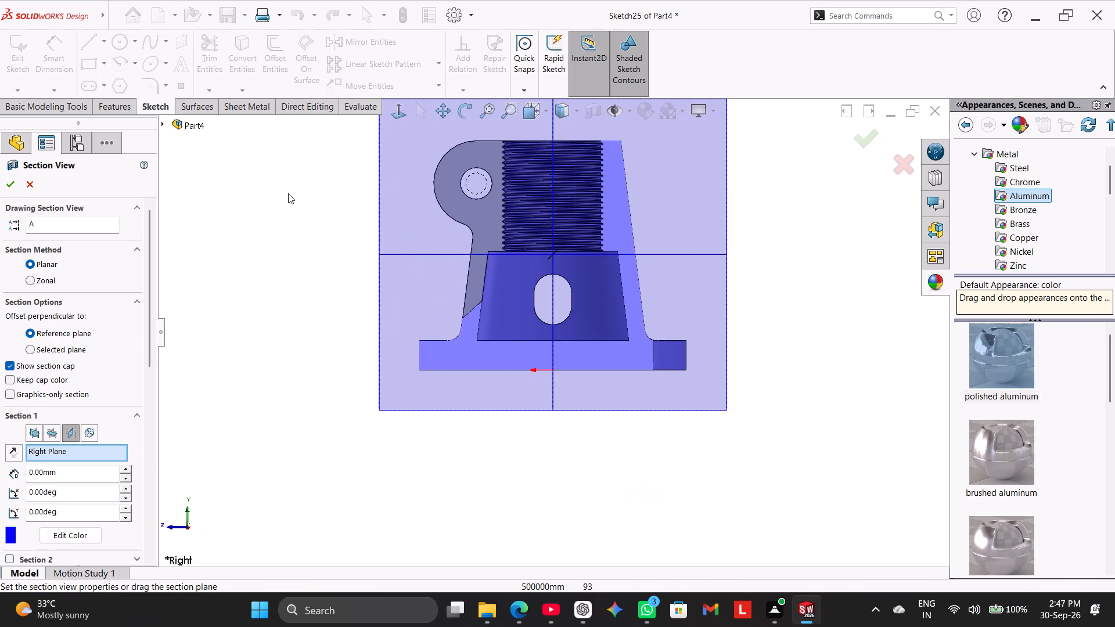
{"action": "left_click", "coordinate": [3, 187]}
{"action": "left_click", "coordinate": [184, 251]}
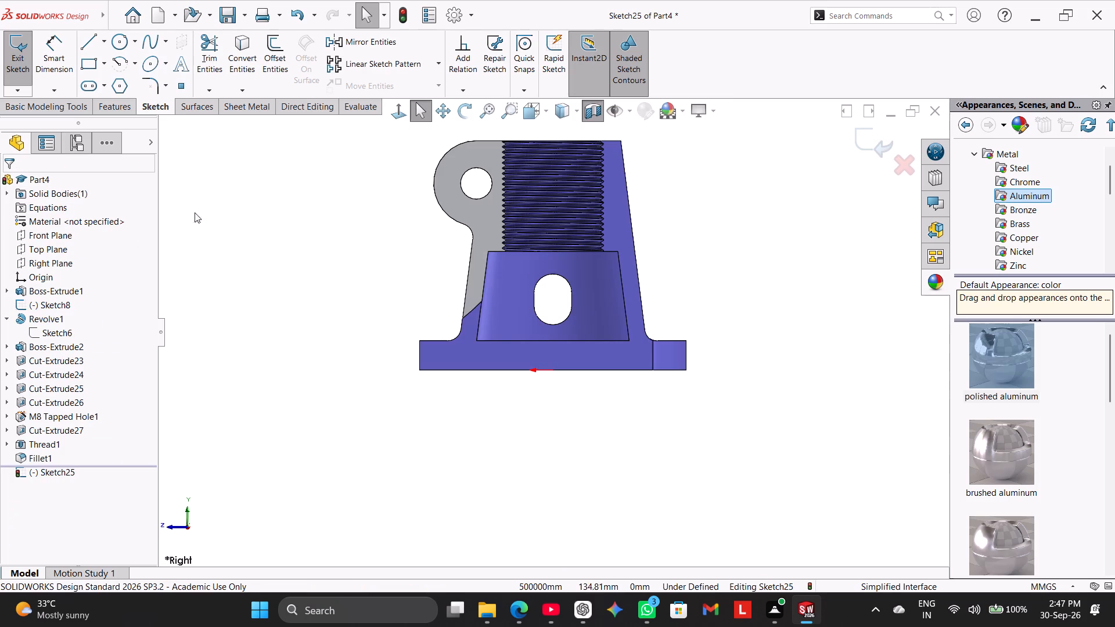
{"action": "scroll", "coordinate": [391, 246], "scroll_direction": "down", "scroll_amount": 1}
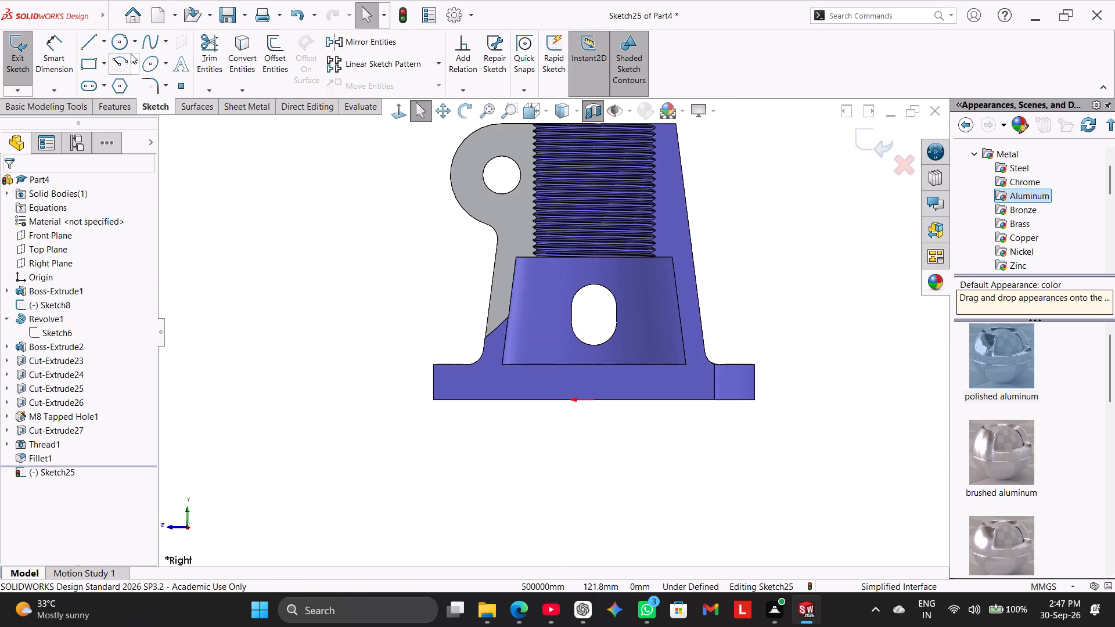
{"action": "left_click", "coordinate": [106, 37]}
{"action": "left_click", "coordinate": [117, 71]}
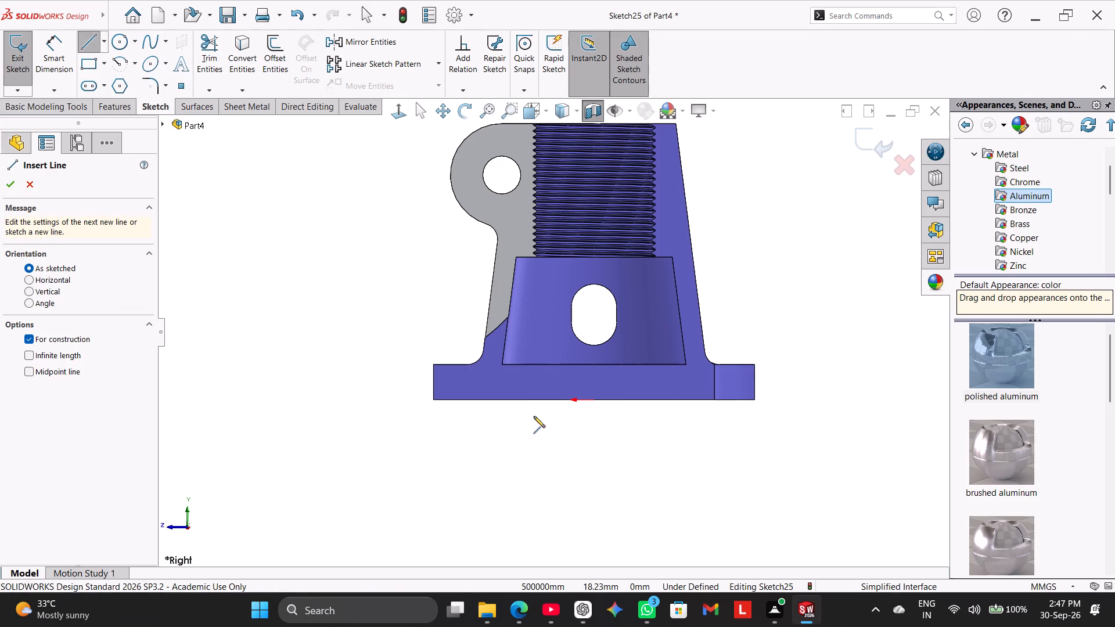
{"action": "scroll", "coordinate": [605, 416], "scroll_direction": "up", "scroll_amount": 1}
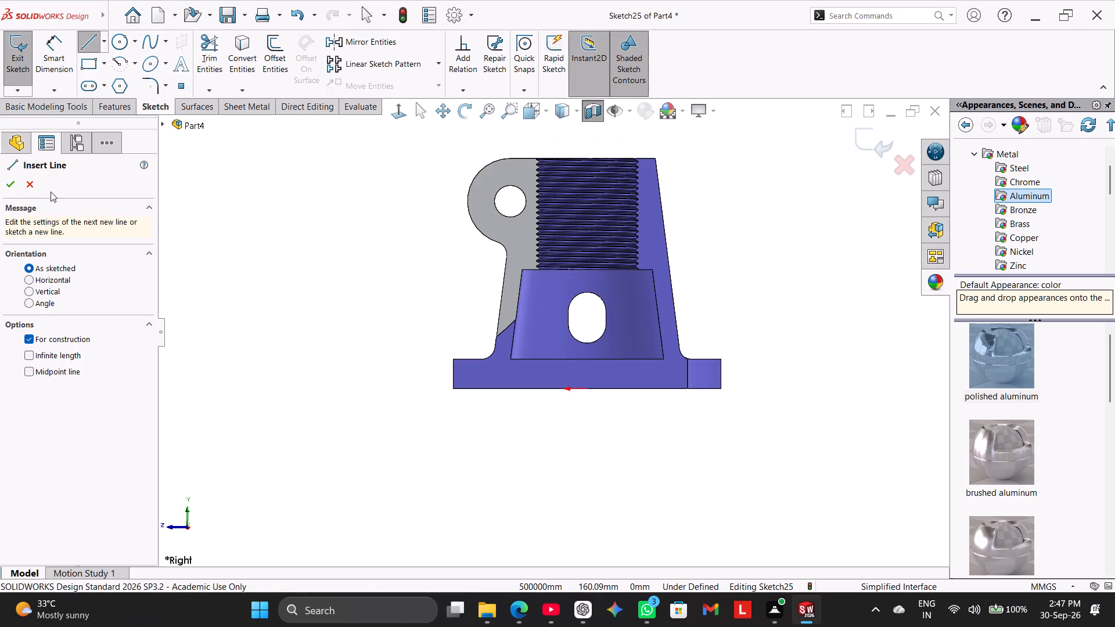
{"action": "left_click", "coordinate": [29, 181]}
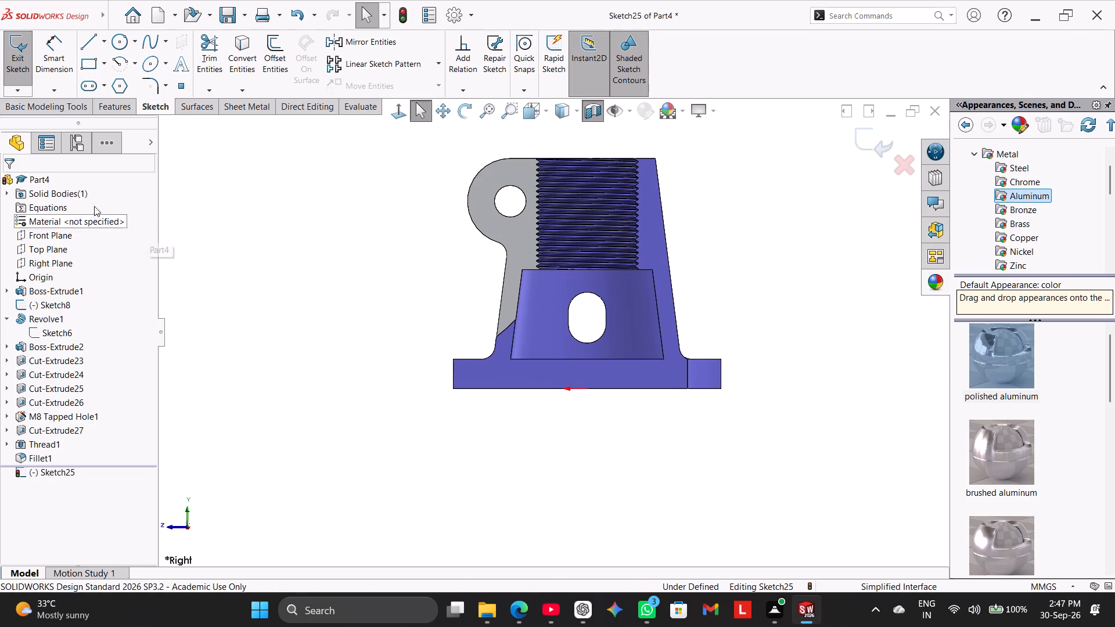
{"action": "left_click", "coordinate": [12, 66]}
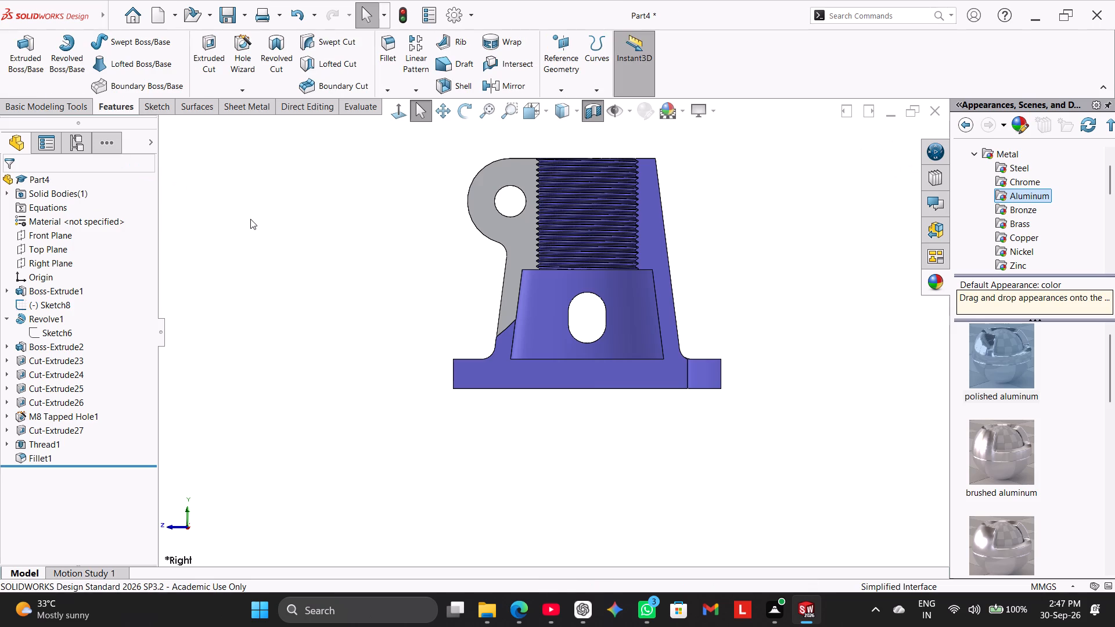
Start a sketch on the Right Plane and draw an 11 mm vertical centerline from the origin to the cavity floor.
{"action": "left_click", "coordinate": [70, 266]}
{"action": "left_click", "coordinate": [84, 246]}
{"action": "left_click", "coordinate": [162, 269]}
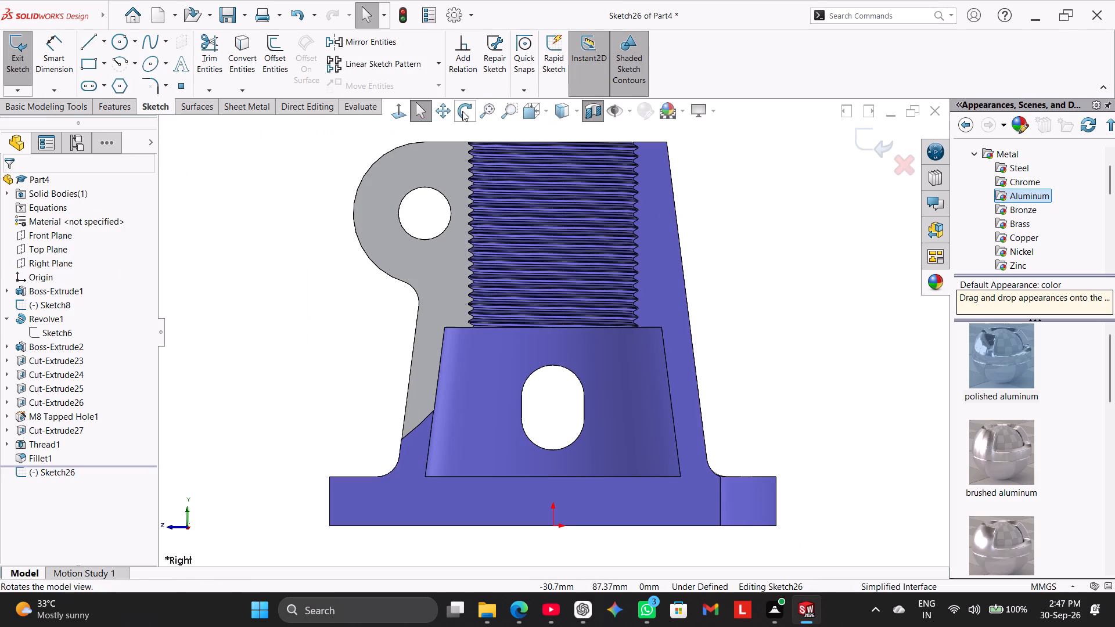
{"action": "left_click", "coordinate": [103, 49]}
{"action": "left_click", "coordinate": [110, 69]}
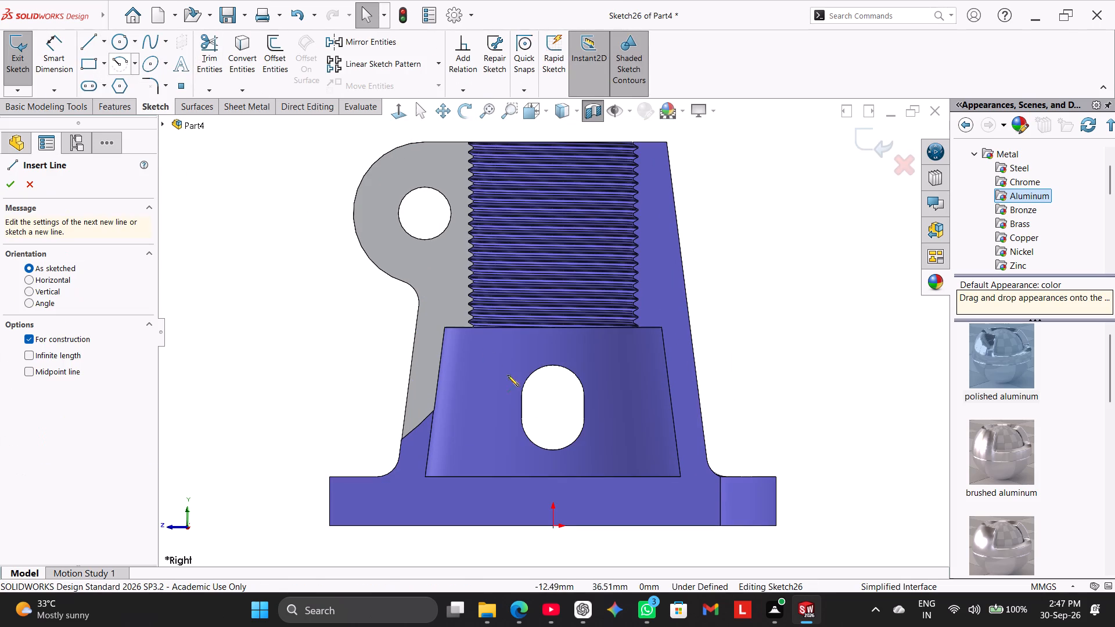
{"action": "left_click", "coordinate": [553, 525]}
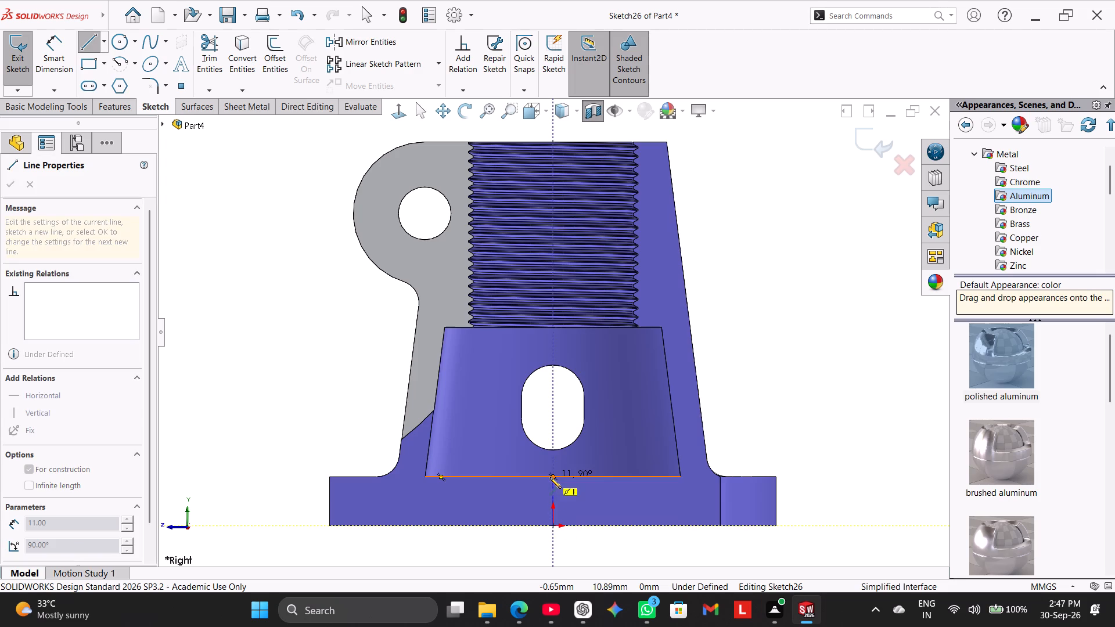
{"action": "left_click", "coordinate": [553, 475]}
{"action": "right_click", "coordinate": [274, 322]}
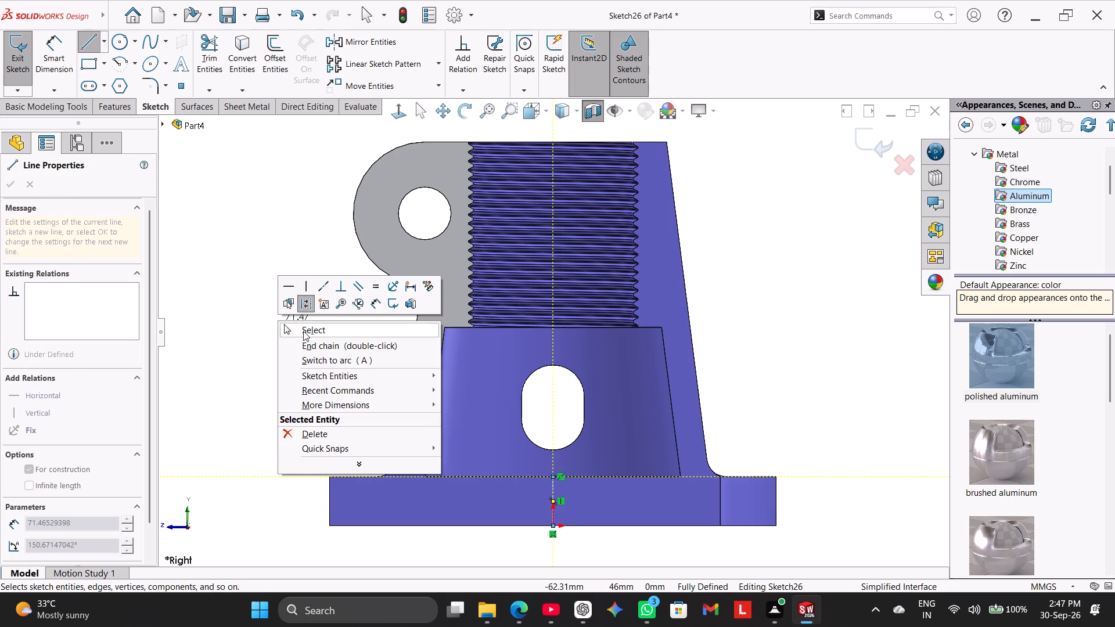
{"action": "left_click", "coordinate": [303, 331]}
Draw a horizontal line from the centerline's upper end to the cavity's lower corner on the lug side.
{"action": "scroll", "coordinate": [342, 326], "scroll_direction": "up", "scroll_amount": 1}
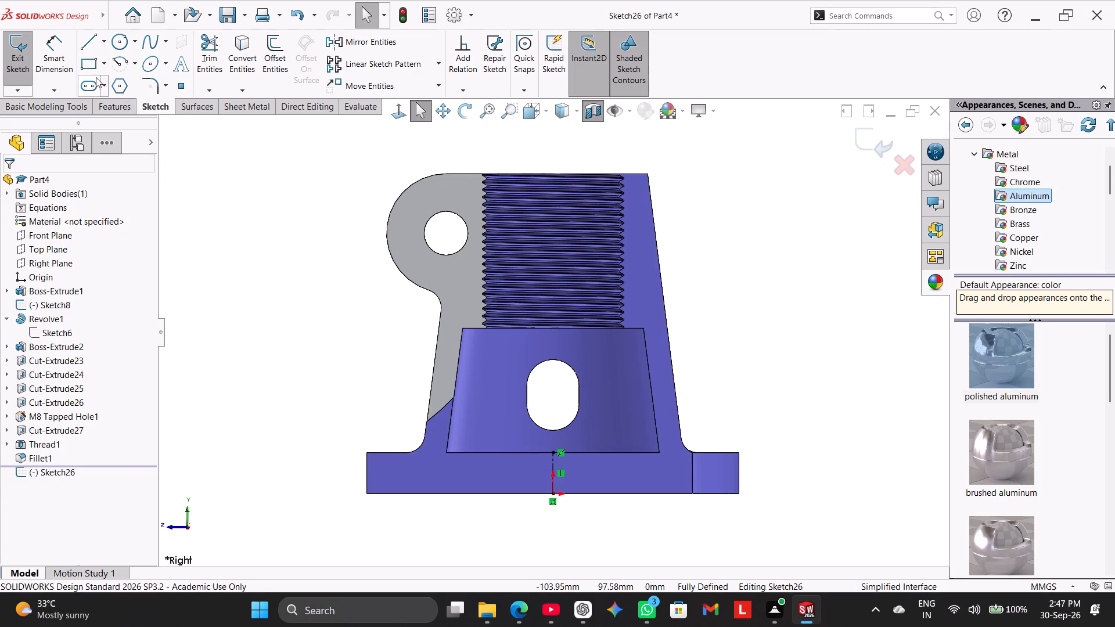
{"action": "left_click", "coordinate": [81, 39]}
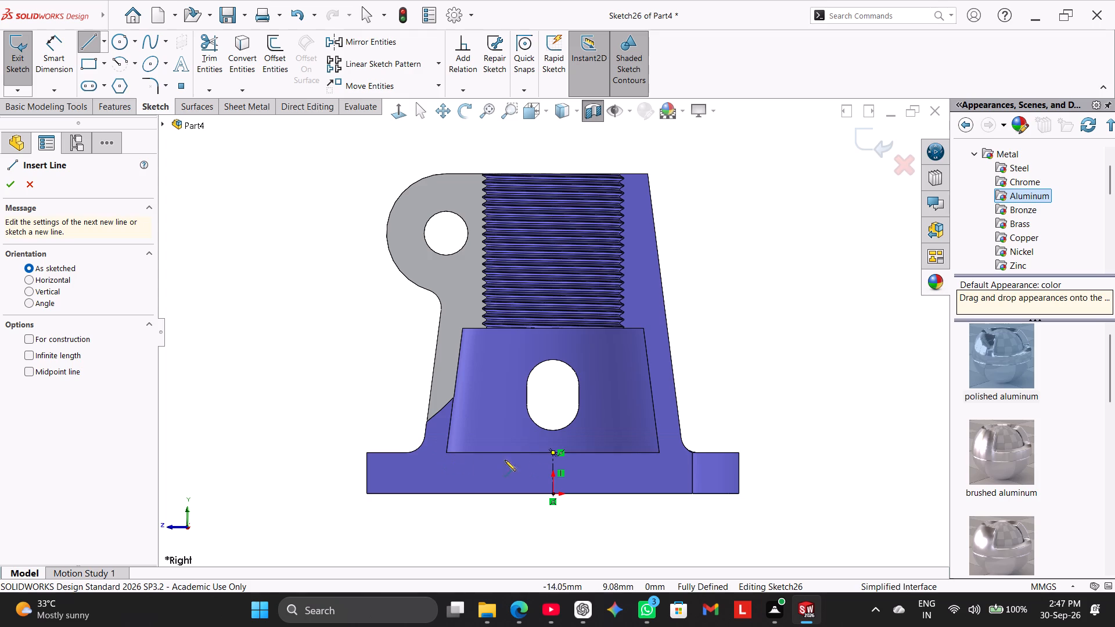
{"action": "left_click", "coordinate": [553, 453]}
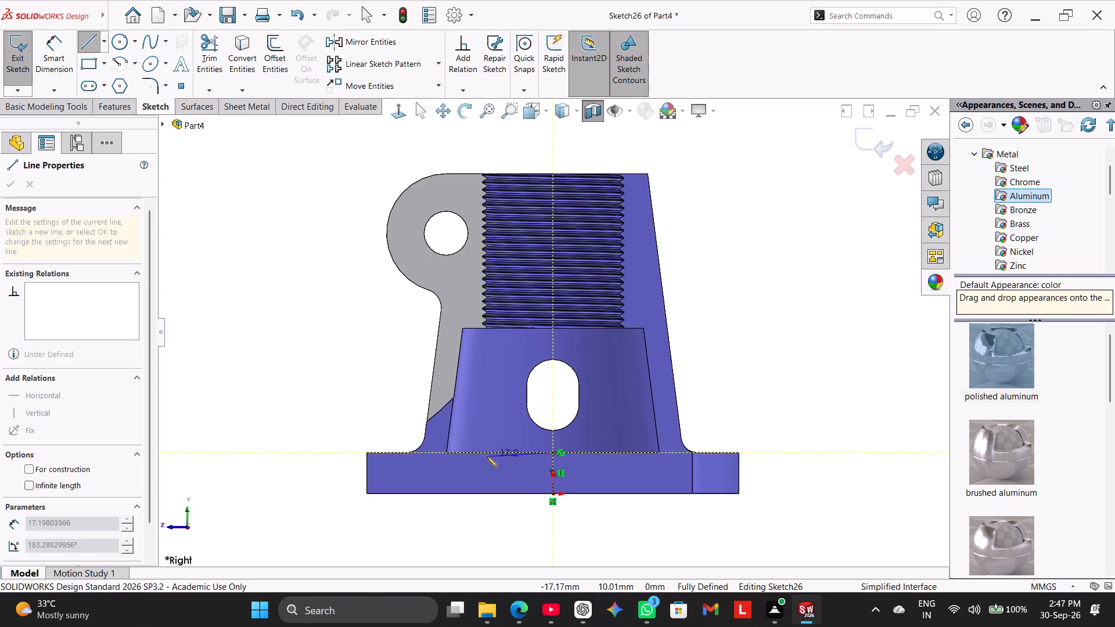
{"action": "left_click", "coordinate": [445, 452]}
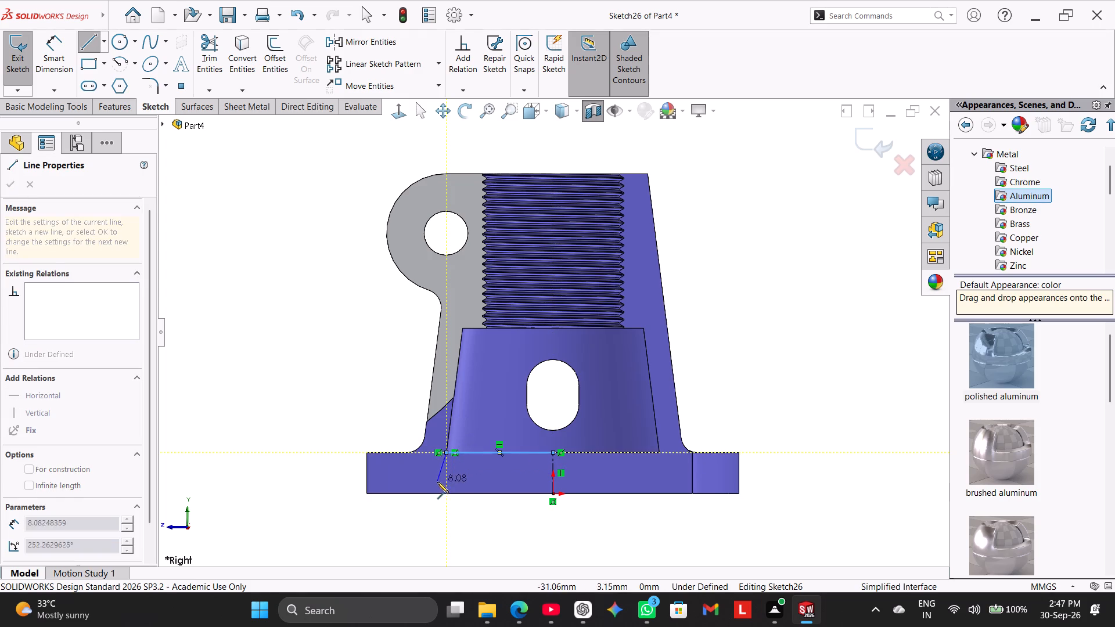
{"action": "right_click", "coordinate": [310, 376]}
{"action": "left_click", "coordinate": [329, 382]}
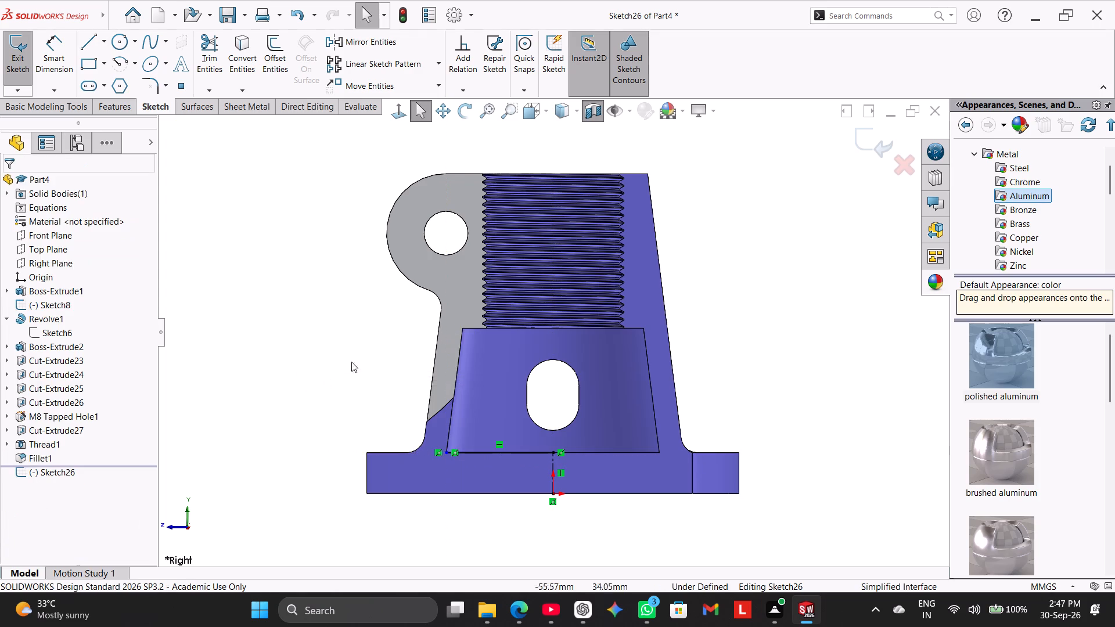
Change the display style to Hidden Lines Visible.
{"action": "left_click", "coordinate": [546, 107]}
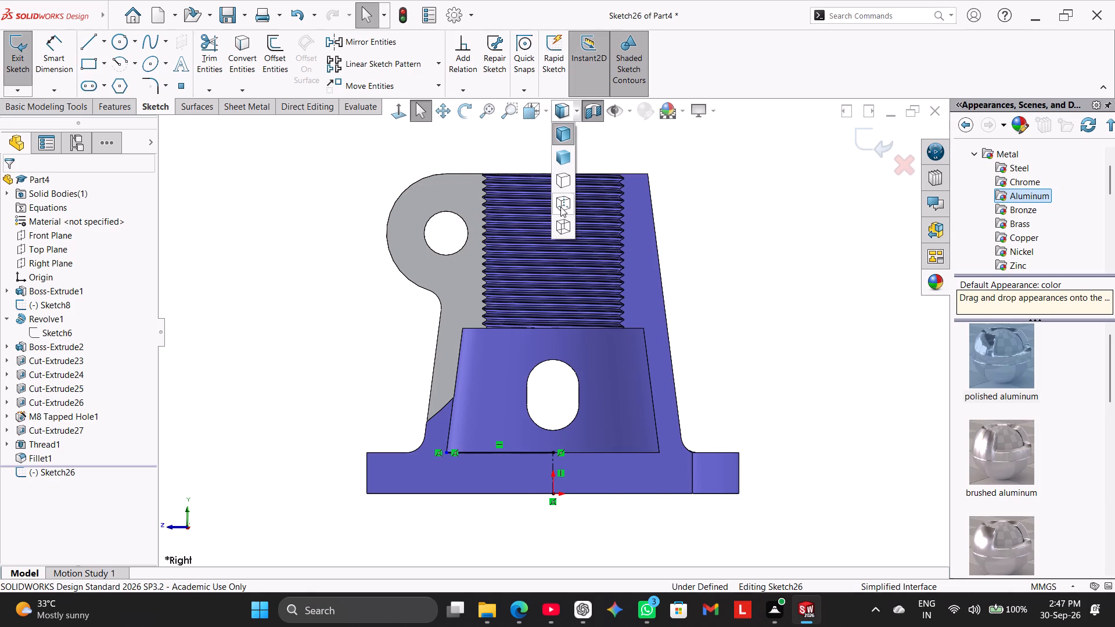
{"action": "left_click", "coordinate": [560, 207]}
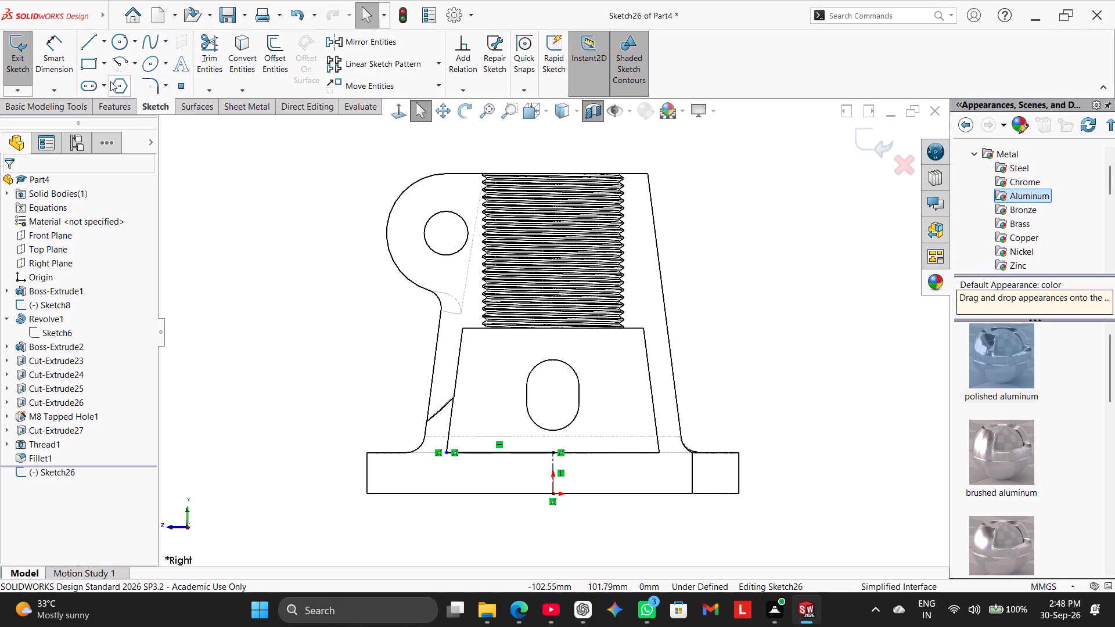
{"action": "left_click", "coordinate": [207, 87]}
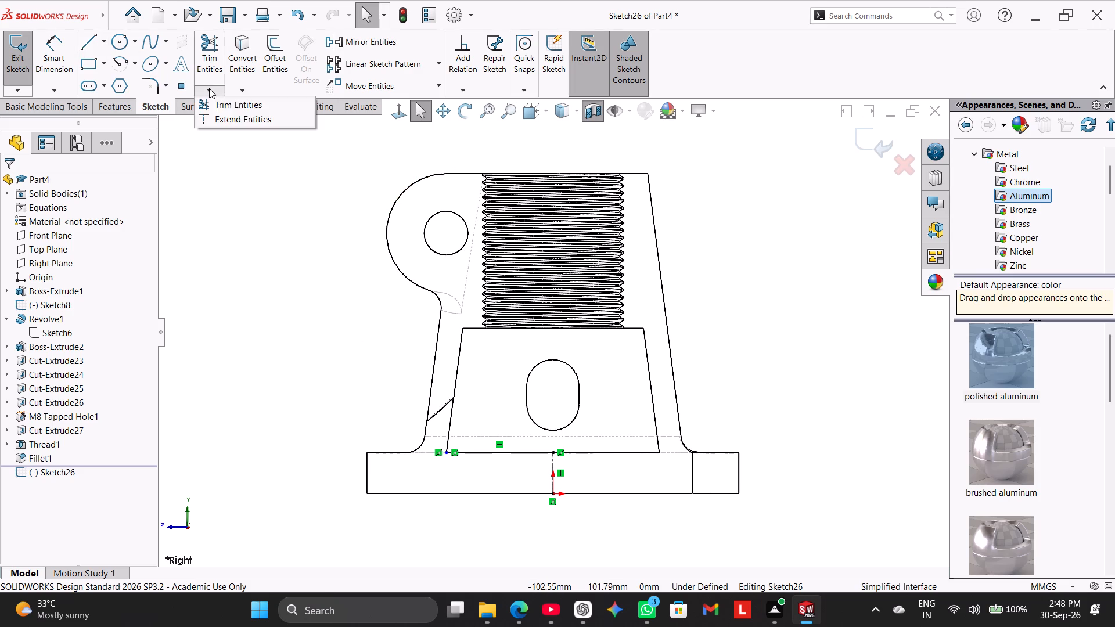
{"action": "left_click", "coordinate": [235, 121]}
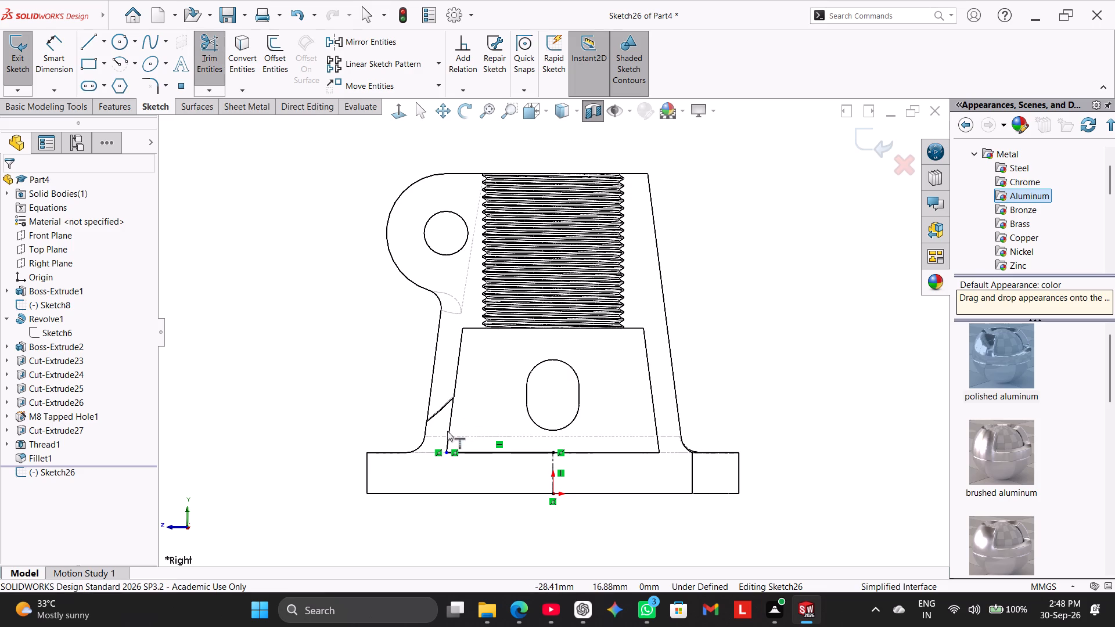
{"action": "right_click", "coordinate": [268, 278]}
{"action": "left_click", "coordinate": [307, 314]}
Convert the upper segment of the cavity's slanted wall edge on the lug side into a sketch line.
{"action": "left_click", "coordinate": [240, 60]}
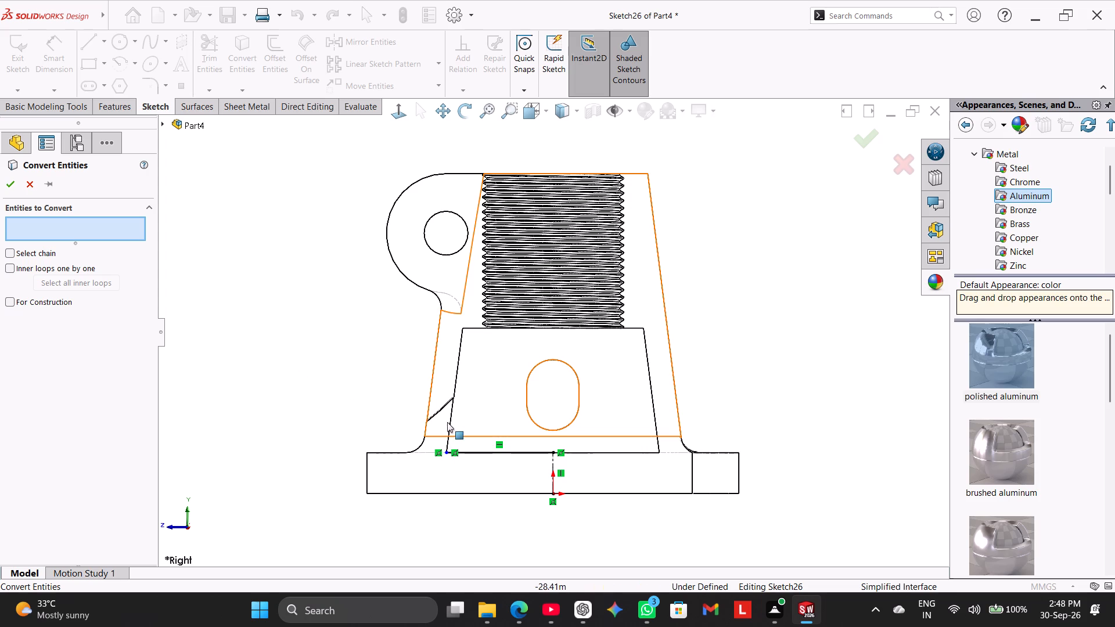
{"action": "left_click", "coordinate": [456, 384]}
{"action": "right_click", "coordinate": [302, 319]}
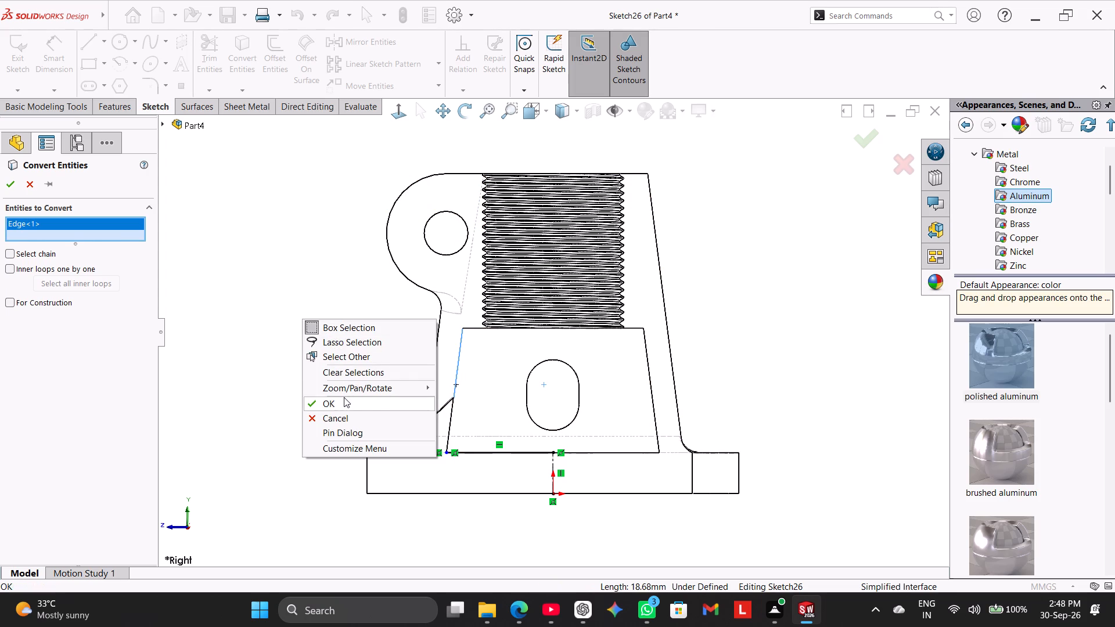
{"action": "left_click", "coordinate": [345, 401]}
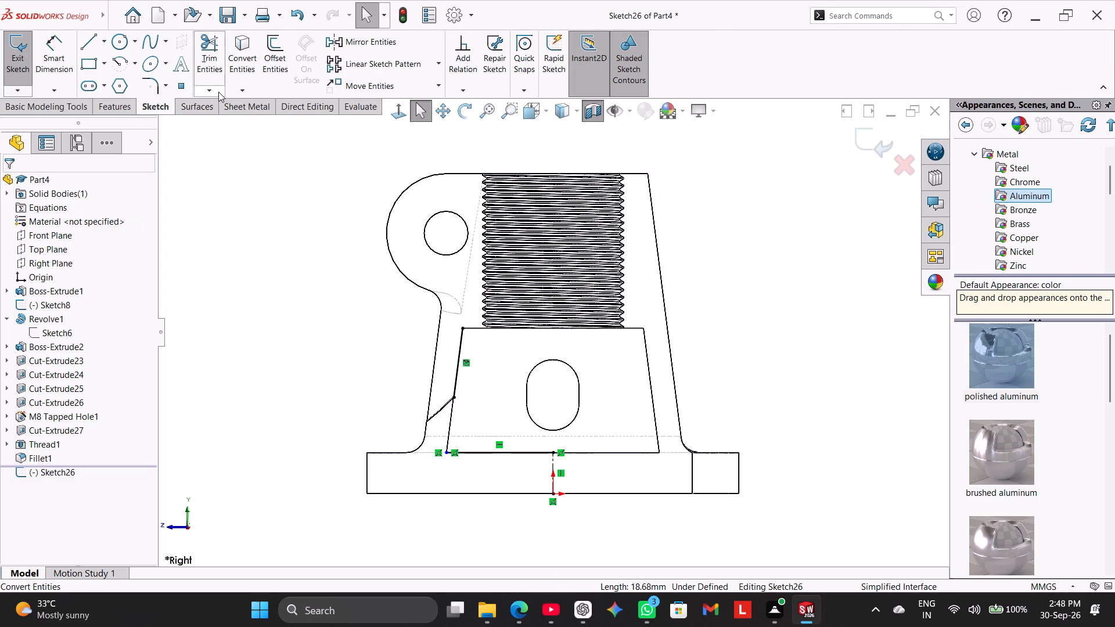
Extend the converted slanted wall line down to the horizontal sketch line at the cavity floor.
{"action": "left_click", "coordinate": [218, 92]}
{"action": "left_click_drag", "start_coordinate": [229, 116], "coordinate": [232, 122]}
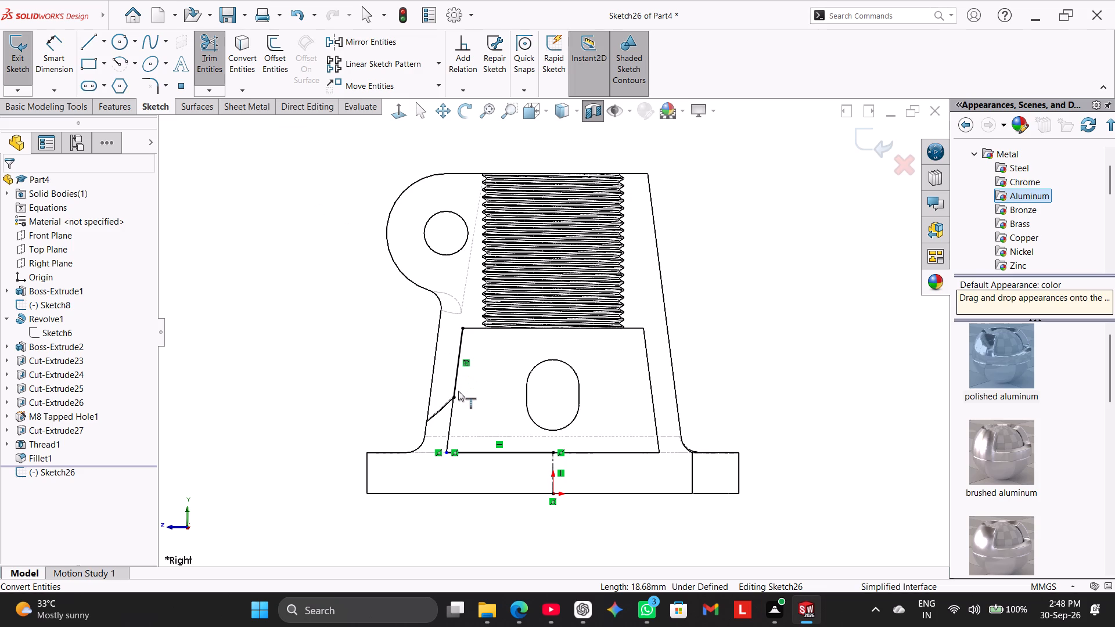
{"action": "left_click", "coordinate": [455, 389]}
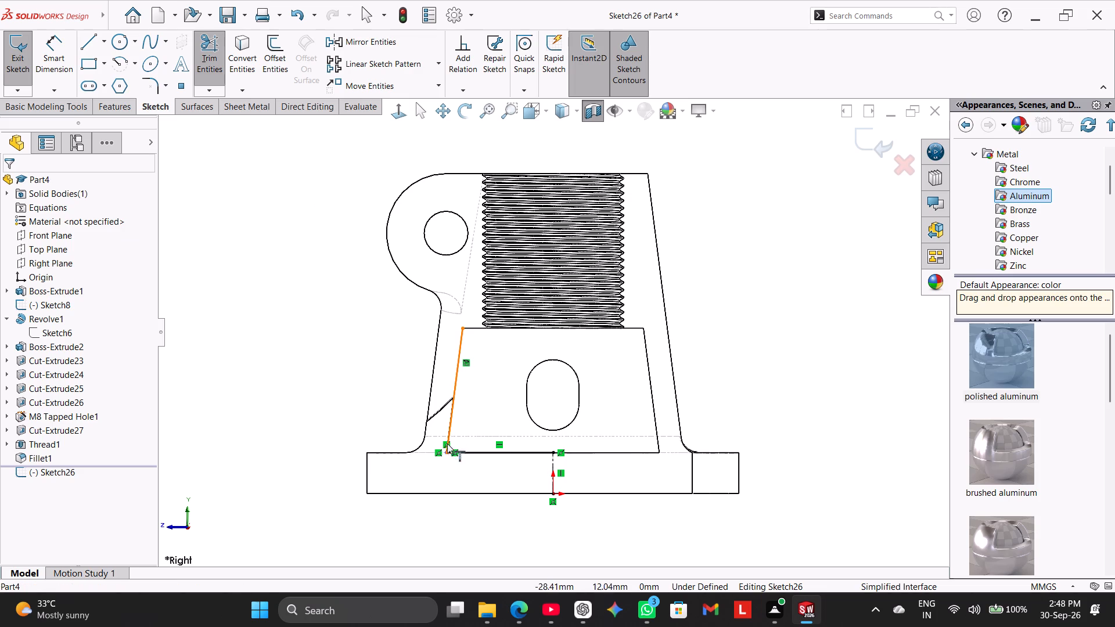
{"action": "left_click", "coordinate": [450, 428]}
{"action": "left_click", "coordinate": [638, 298]}
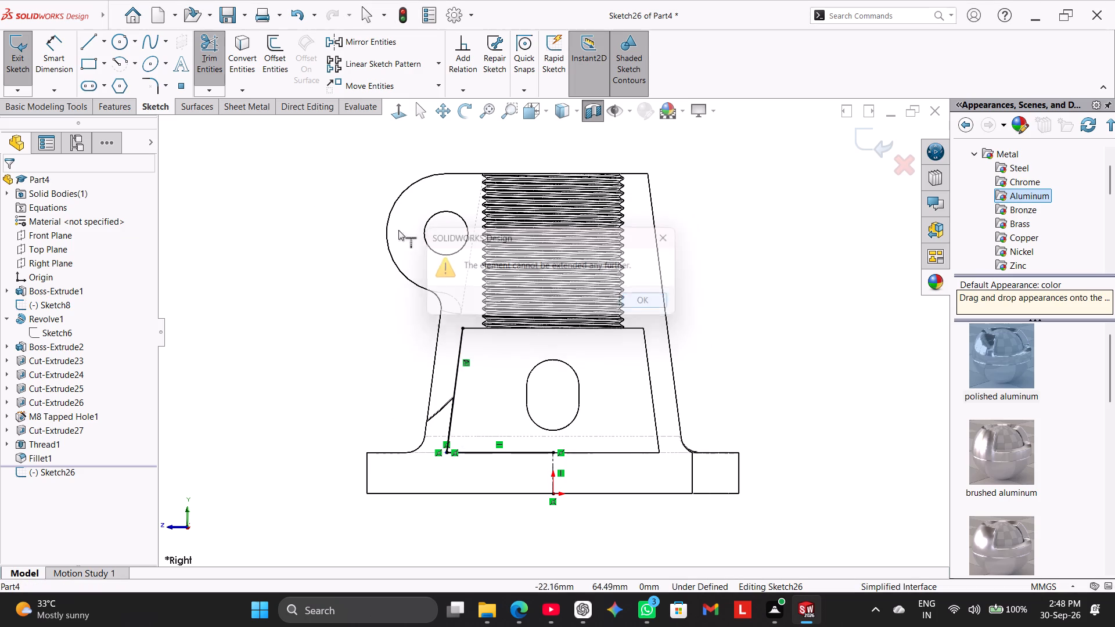
Draw a horizontal line from the origin along the base plate's underside, past the slanted wall on the lug side.
{"action": "left_click", "coordinate": [88, 44]}
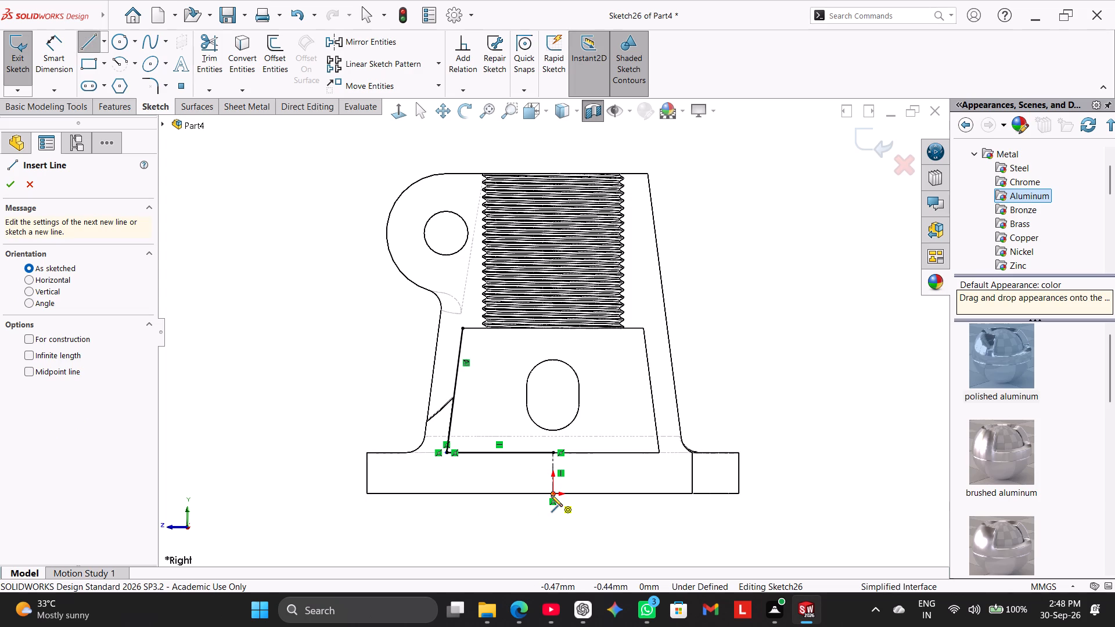
{"action": "left_click_drag", "start_coordinate": [551, 495], "coordinate": [546, 493]}
{"action": "left_click", "coordinate": [420, 493]}
{"action": "right_click", "coordinate": [270, 360]}
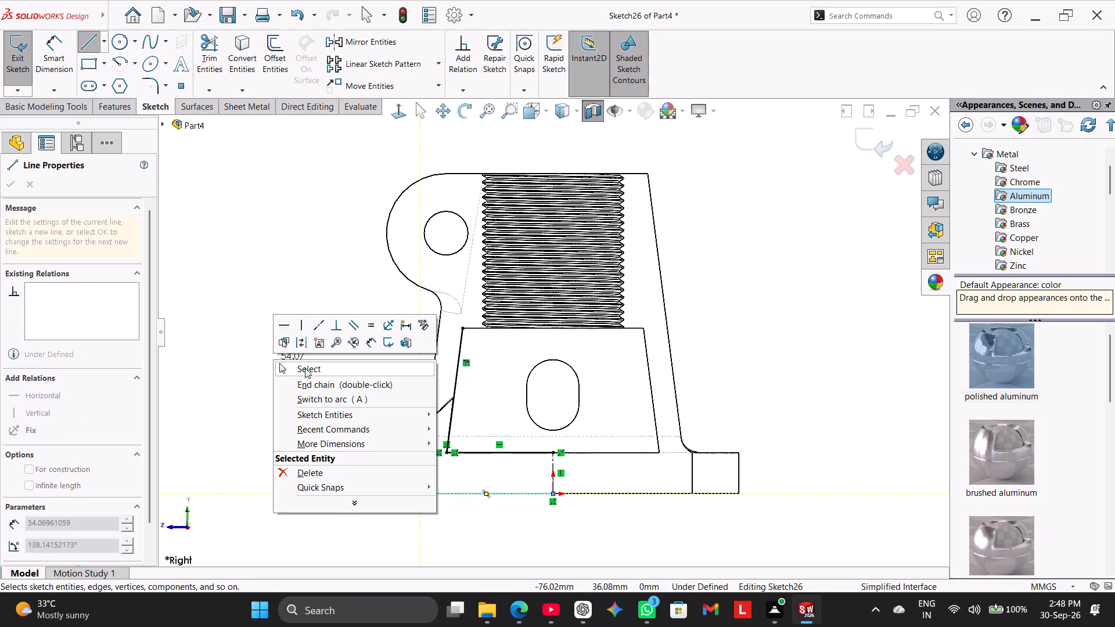
{"action": "left_click", "coordinate": [305, 368]}
Extend the slanted wall line through the base plate down to the line on its underside.
{"action": "left_click", "coordinate": [203, 88]}
{"action": "left_click", "coordinate": [231, 120]}
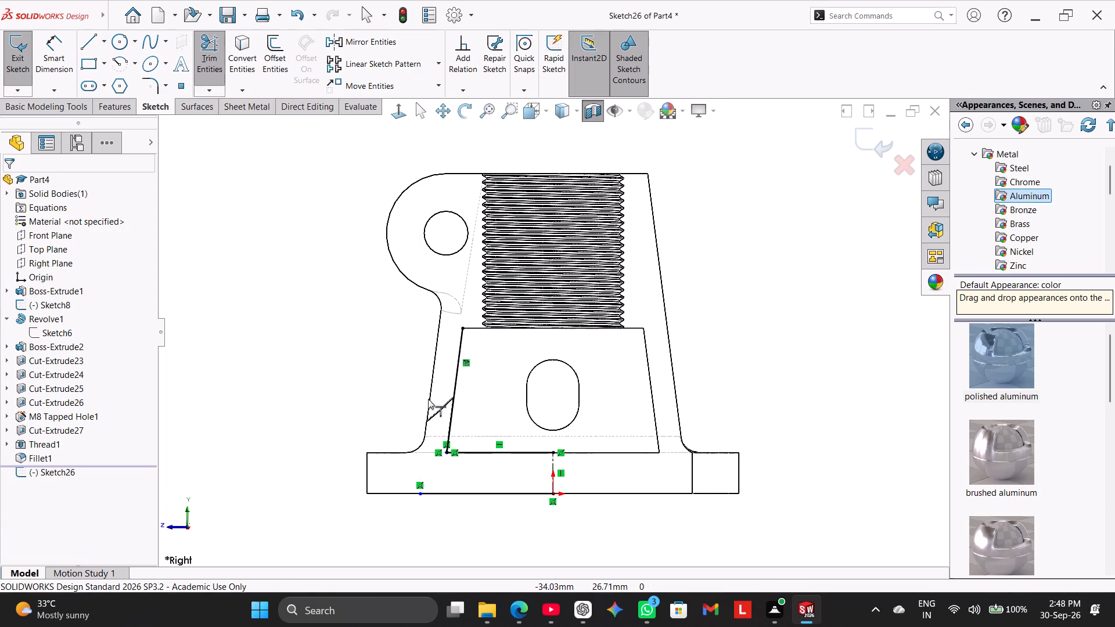
{"action": "left_click", "coordinate": [449, 430]}
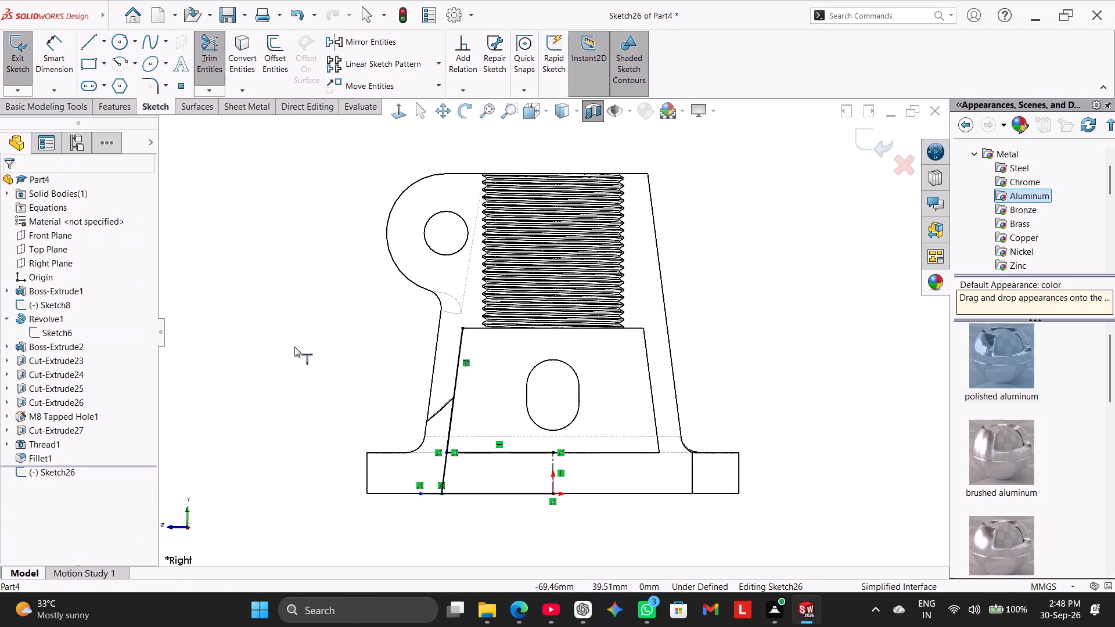
{"action": "right_click", "coordinate": [294, 347]}
{"action": "left_click", "coordinate": [343, 385]}
Trim the underside line beyond the slanted line, and the slanted line above the cavity floor.
{"action": "left_click", "coordinate": [207, 51]}
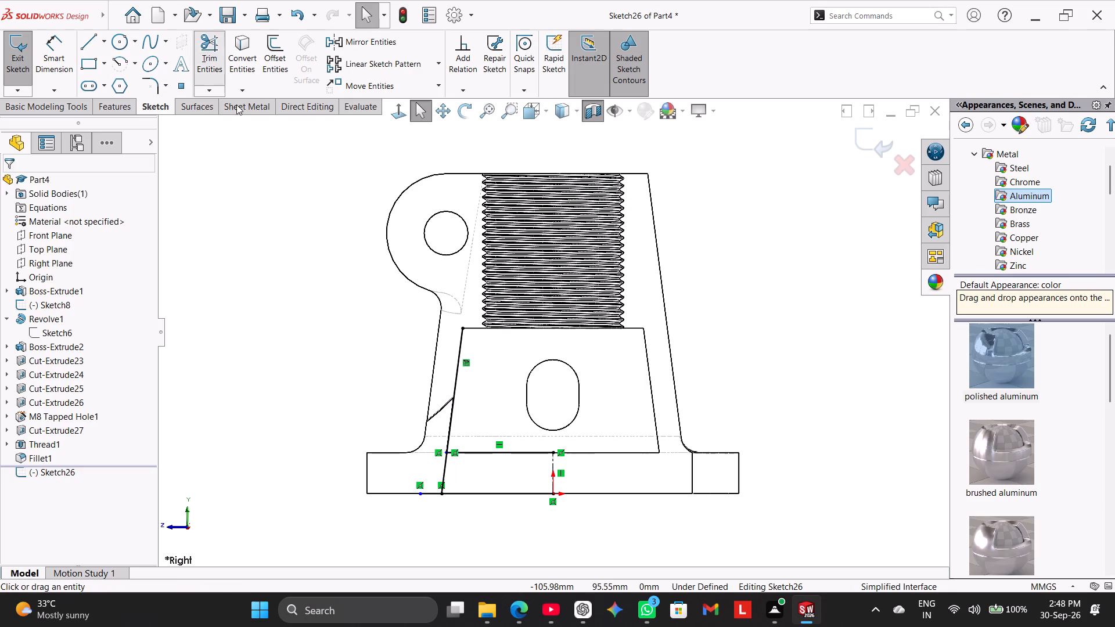
{"action": "left_click", "coordinate": [430, 493]}
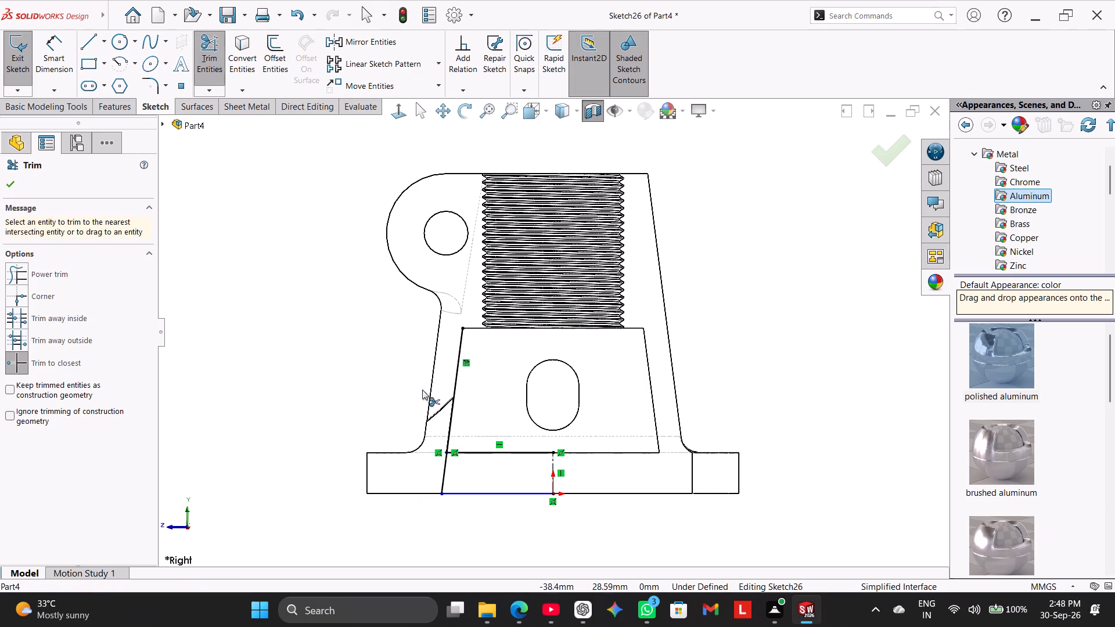
{"action": "left_click", "coordinate": [451, 426]}
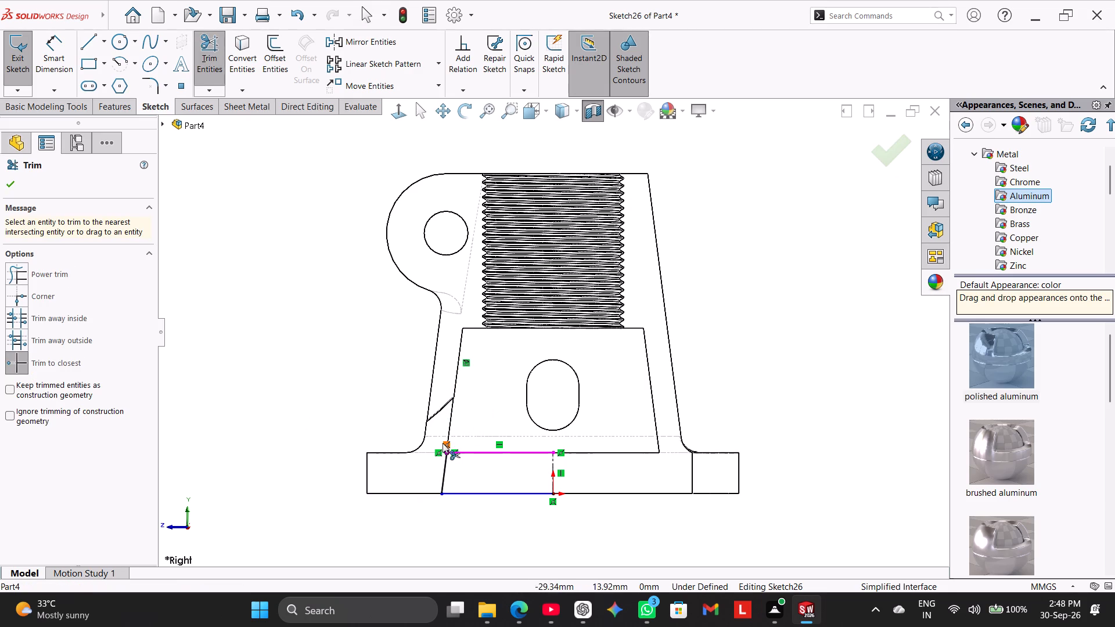
{"action": "right_click", "coordinate": [182, 251]}
{"action": "left_click", "coordinate": [223, 290]}
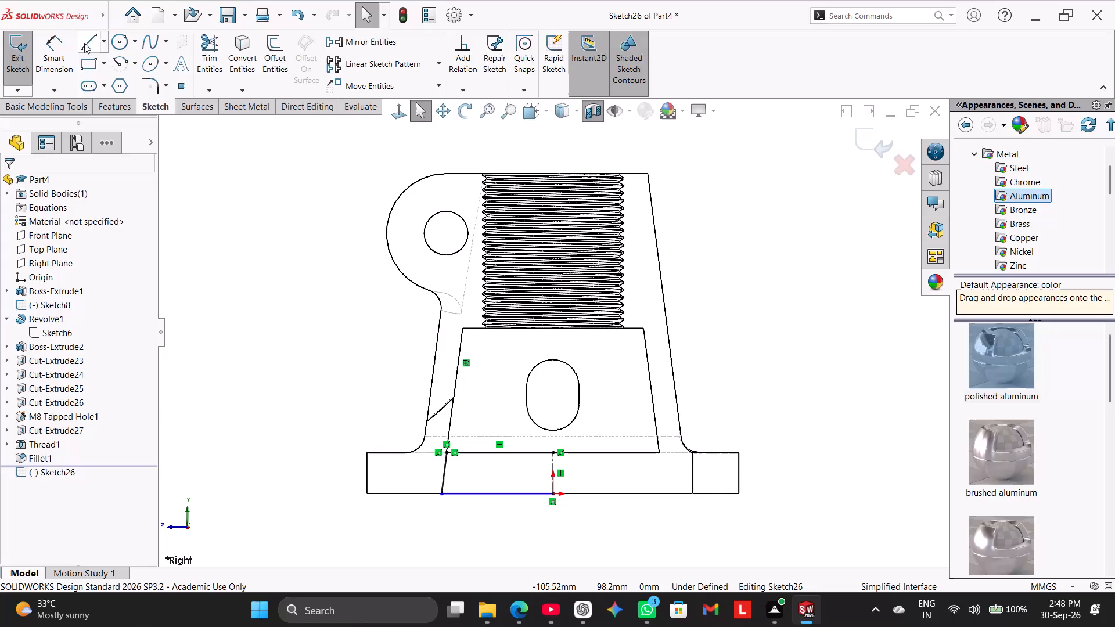
Draw a horizontal line from the slanted line's lower end to the origin to close the profile.
{"action": "left_click", "coordinate": [84, 37]}
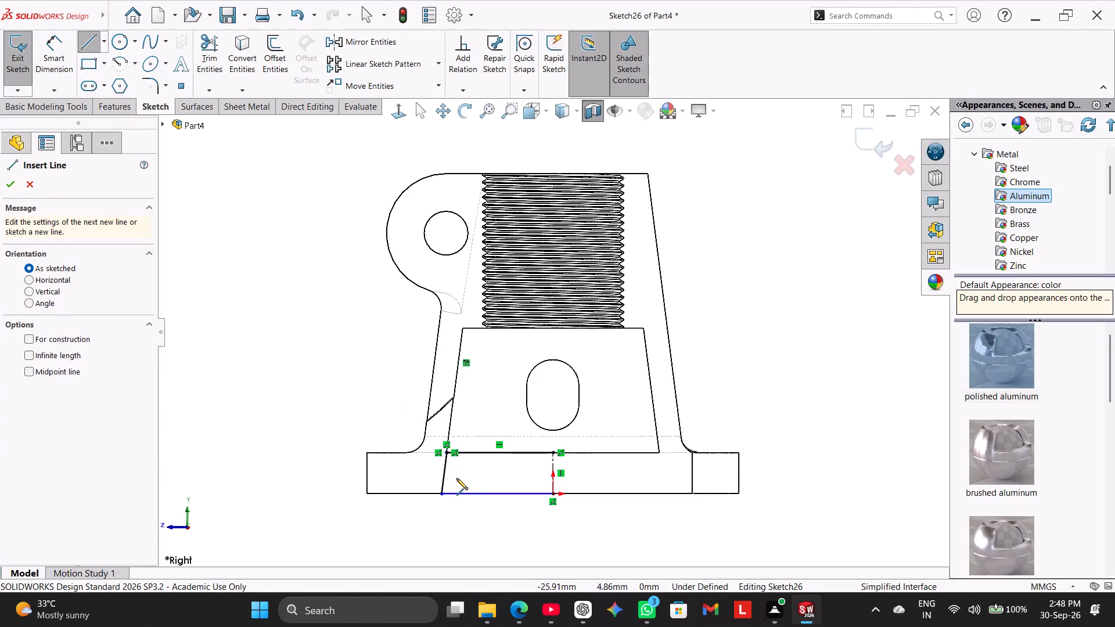
{"action": "left_click", "coordinate": [440, 495]}
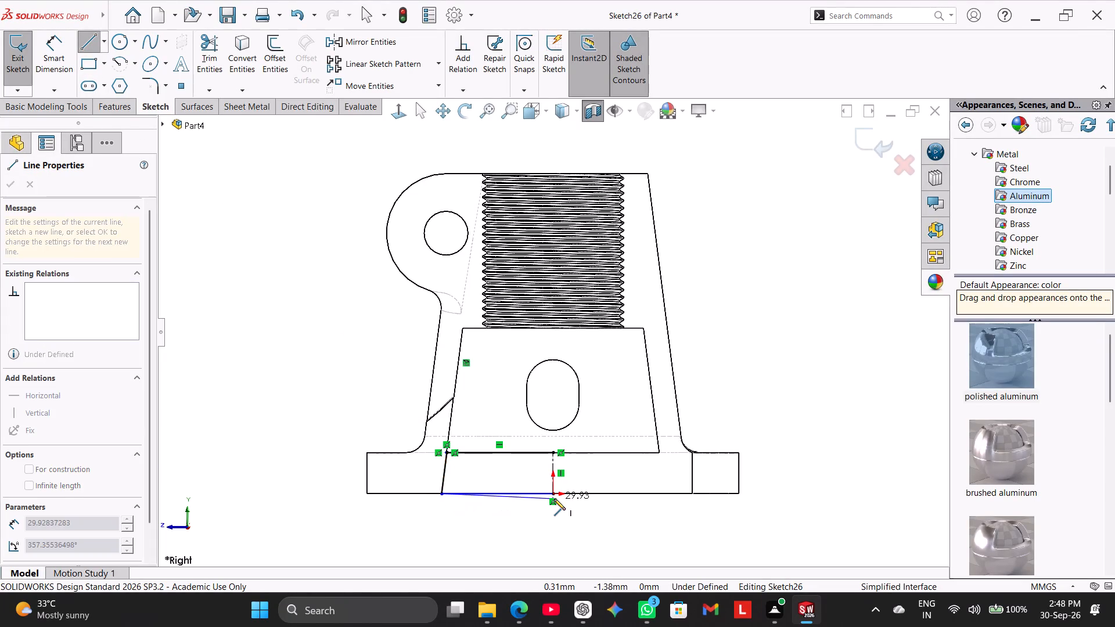
{"action": "left_click", "coordinate": [553, 494]}
{"action": "right_click", "coordinate": [316, 358]}
{"action": "left_click", "coordinate": [333, 365]}
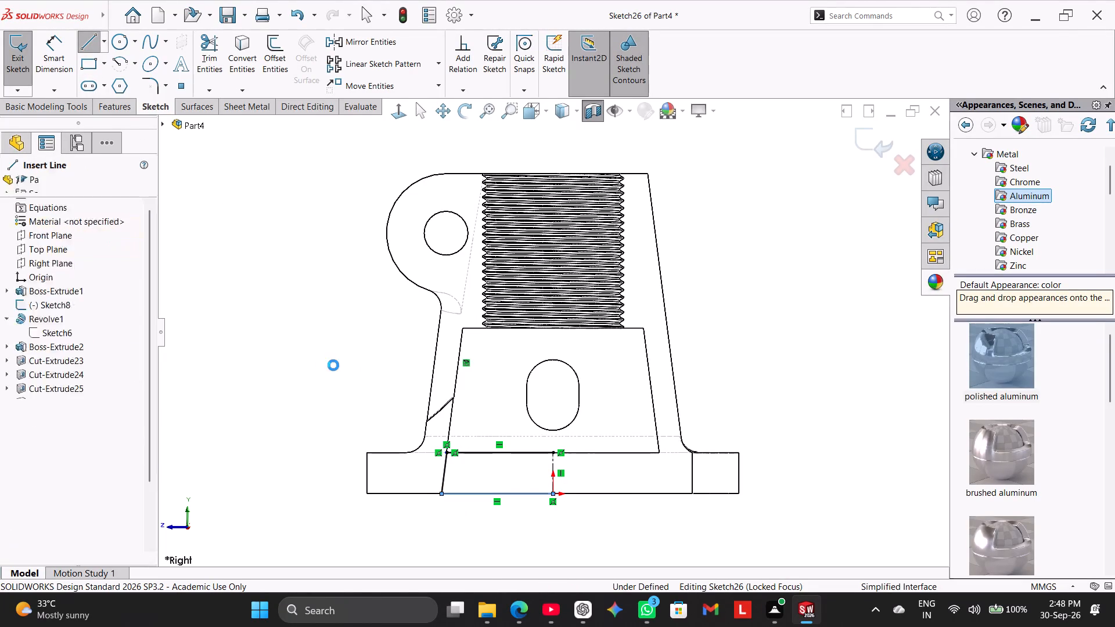
Start a Revolved Cut on the profile, try the slanted line plus the enclosed region as contours, and clear the contour selection.
{"action": "left_click", "coordinate": [125, 110]}
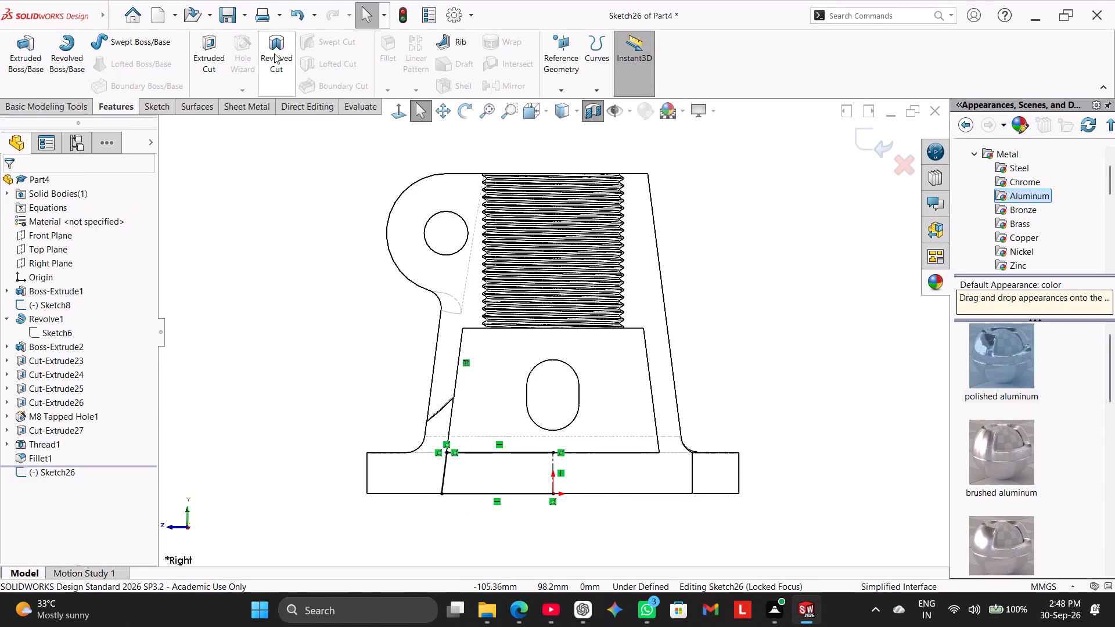
{"action": "left_click", "coordinate": [274, 52]}
{"action": "middle_click_drag", "start_coordinate": [265, 275], "coordinate": [271, 370]}
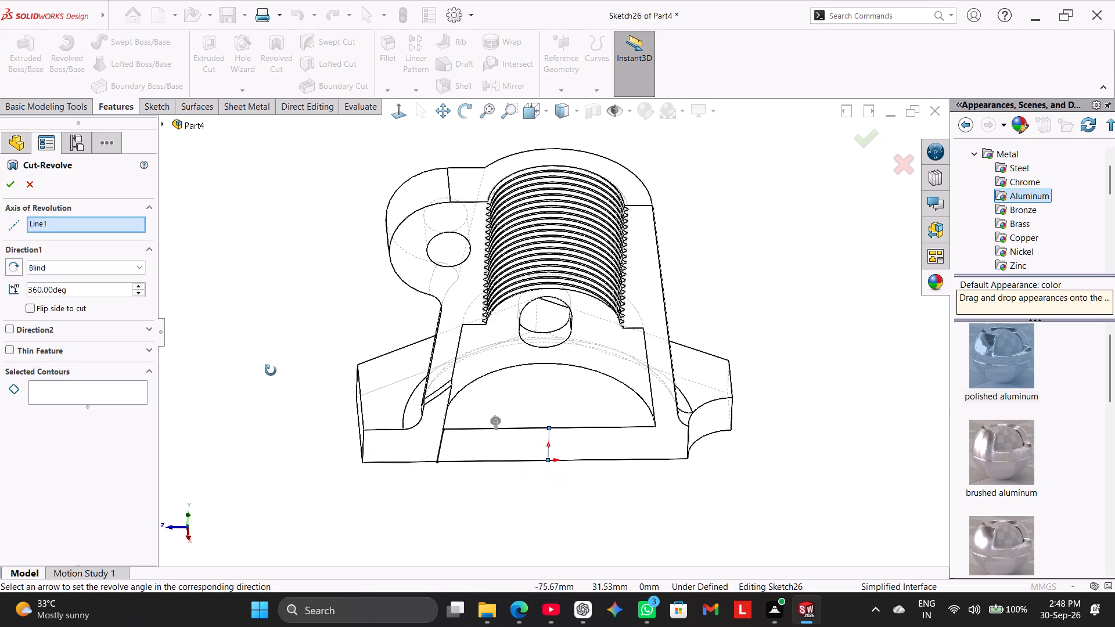
{"action": "middle_click_drag", "start_coordinate": [271, 370], "coordinate": [271, 371]}
{"action": "left_click", "coordinate": [145, 387]}
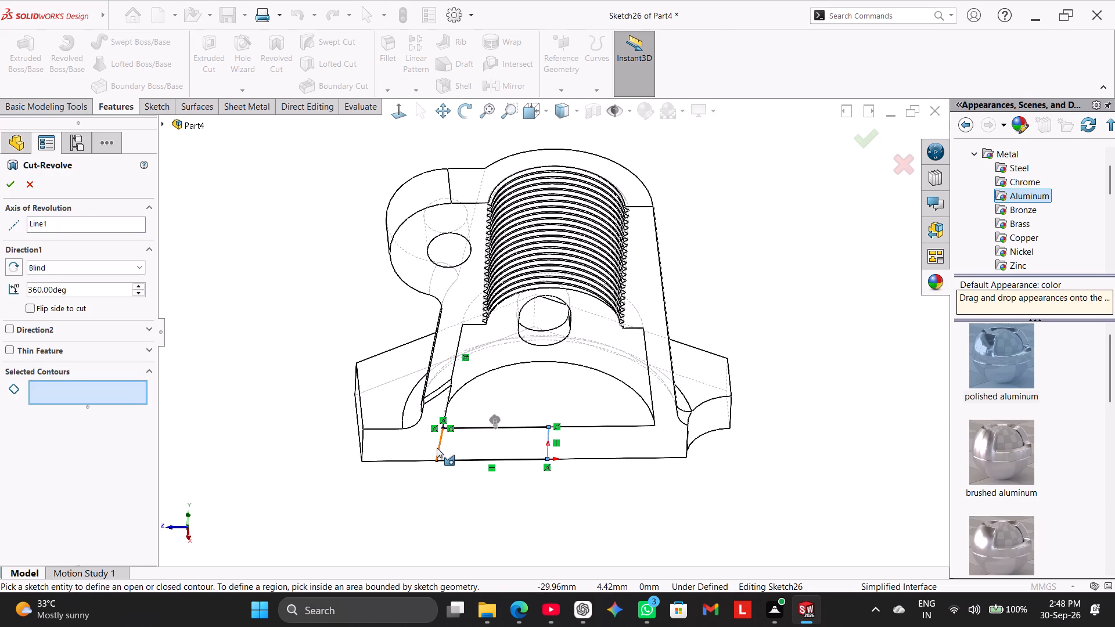
{"action": "left_click", "coordinate": [437, 447]}
{"action": "left_click", "coordinate": [463, 433]}
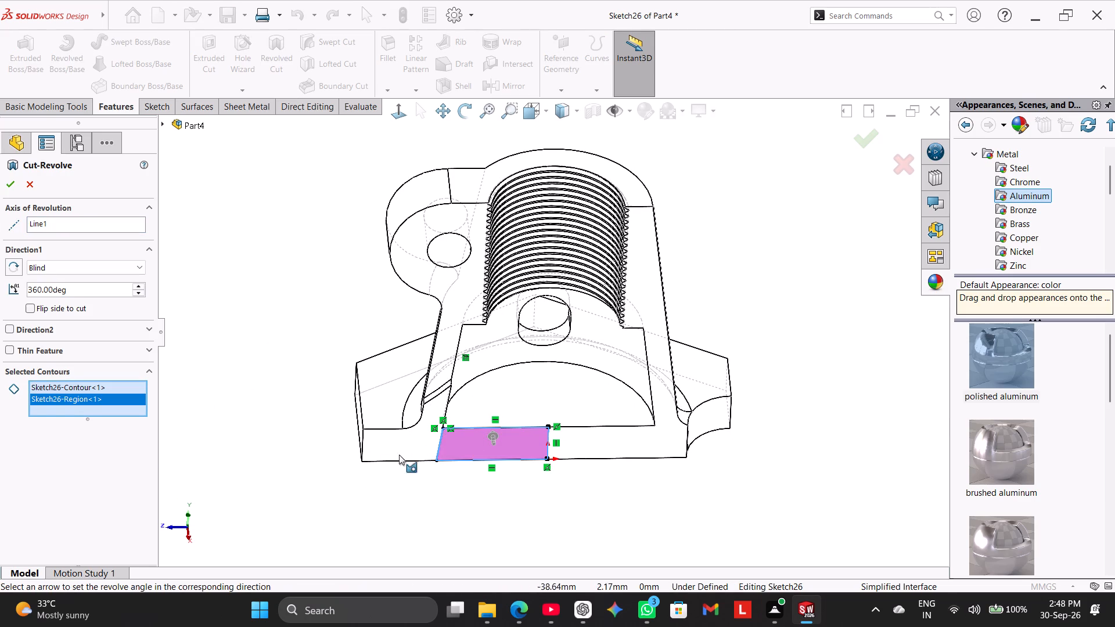
{"action": "middle_click_drag", "start_coordinate": [260, 413], "coordinate": [253, 415]}
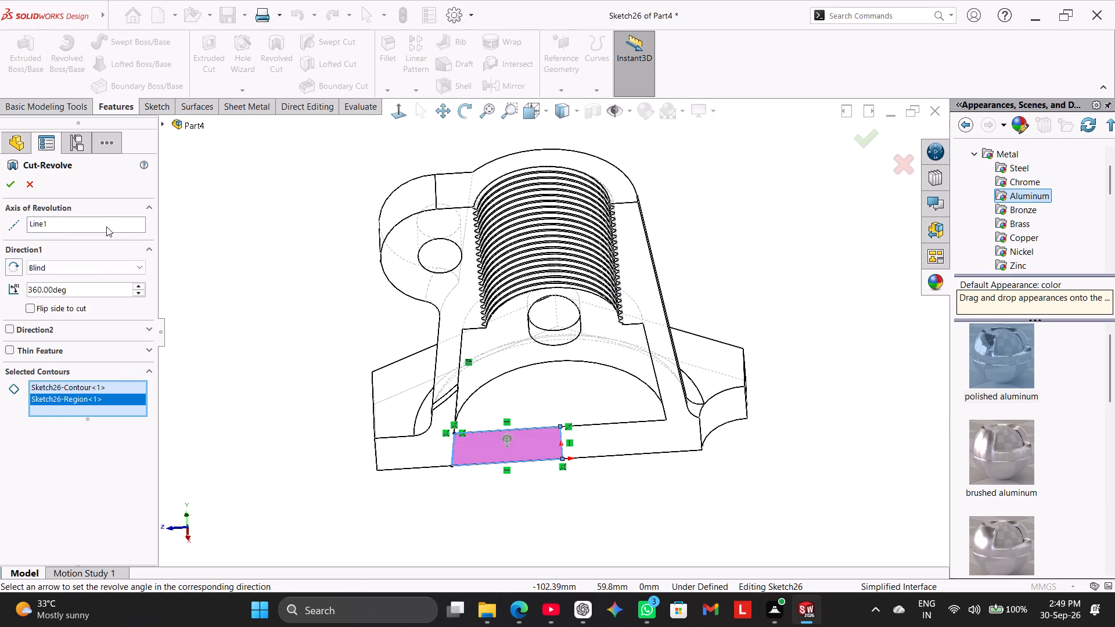
{"action": "left_click", "coordinate": [104, 225]}
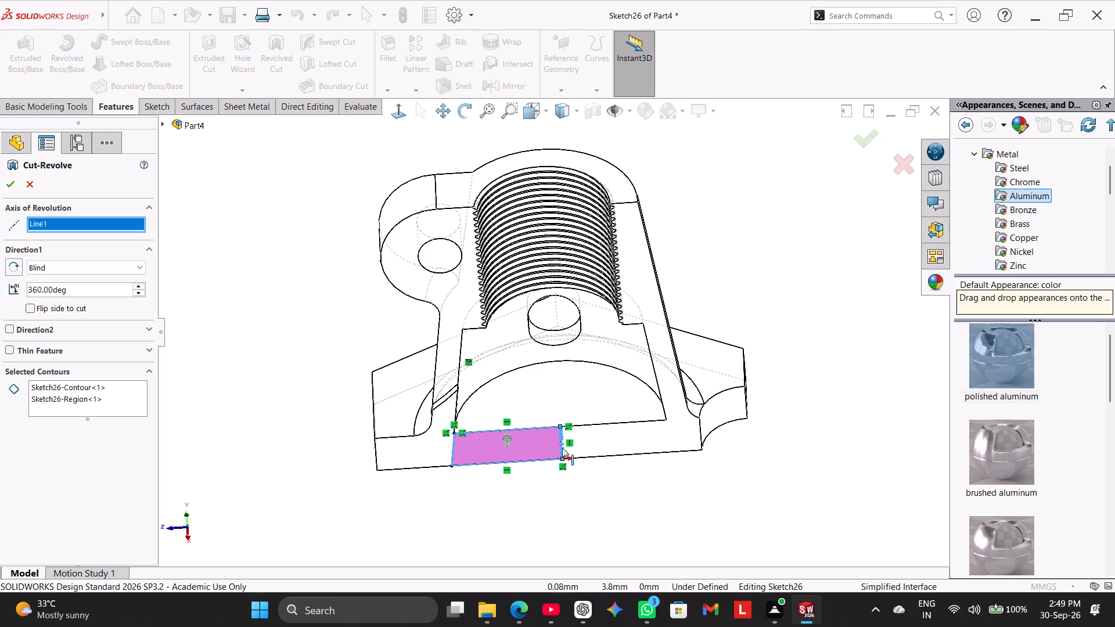
{"action": "left_click", "coordinate": [562, 448]}
{"action": "middle_click", "coordinate": [274, 392]}
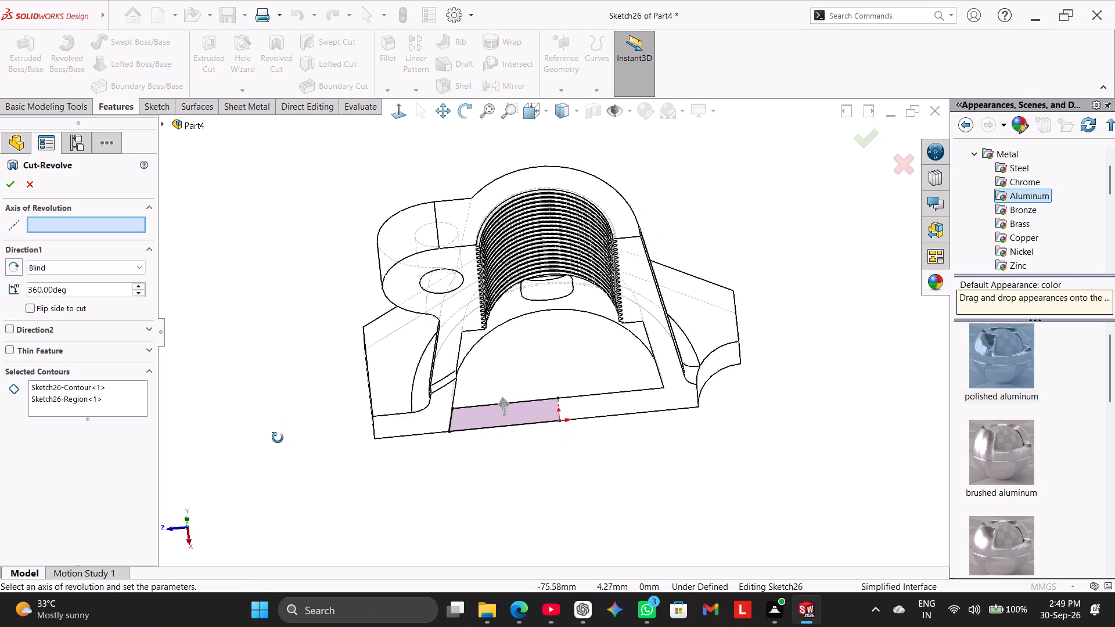
{"action": "right_click", "coordinate": [129, 385]}
{"action": "left_click", "coordinate": [156, 397]}
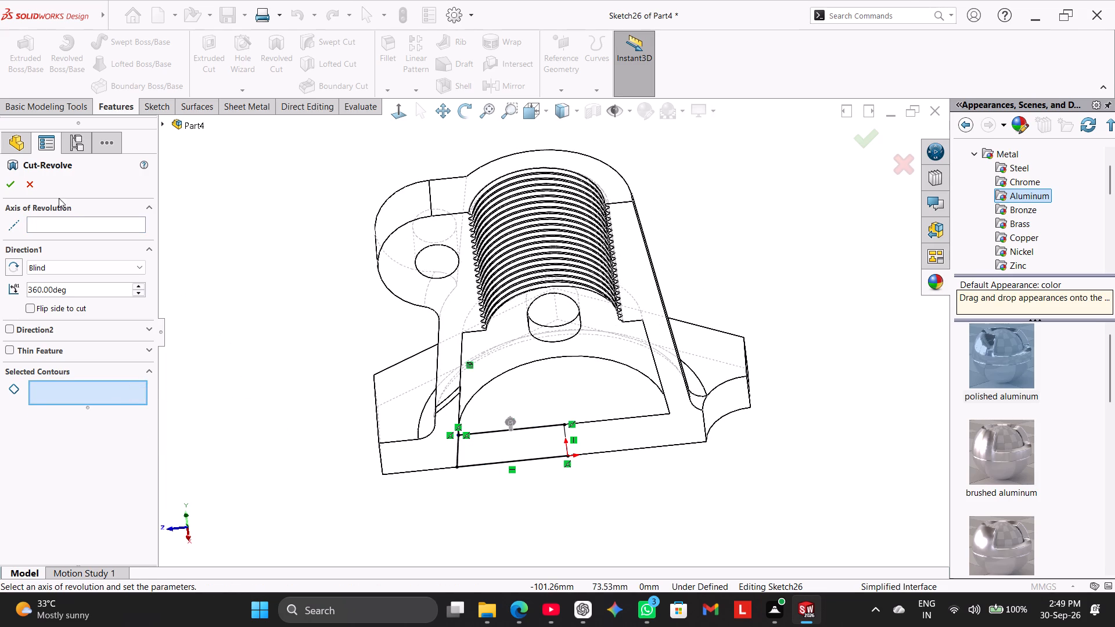
Cut the enclosed region through the base plate with a 360° Revolved Cut about the vertical centerline.
{"action": "left_click", "coordinate": [71, 226]}
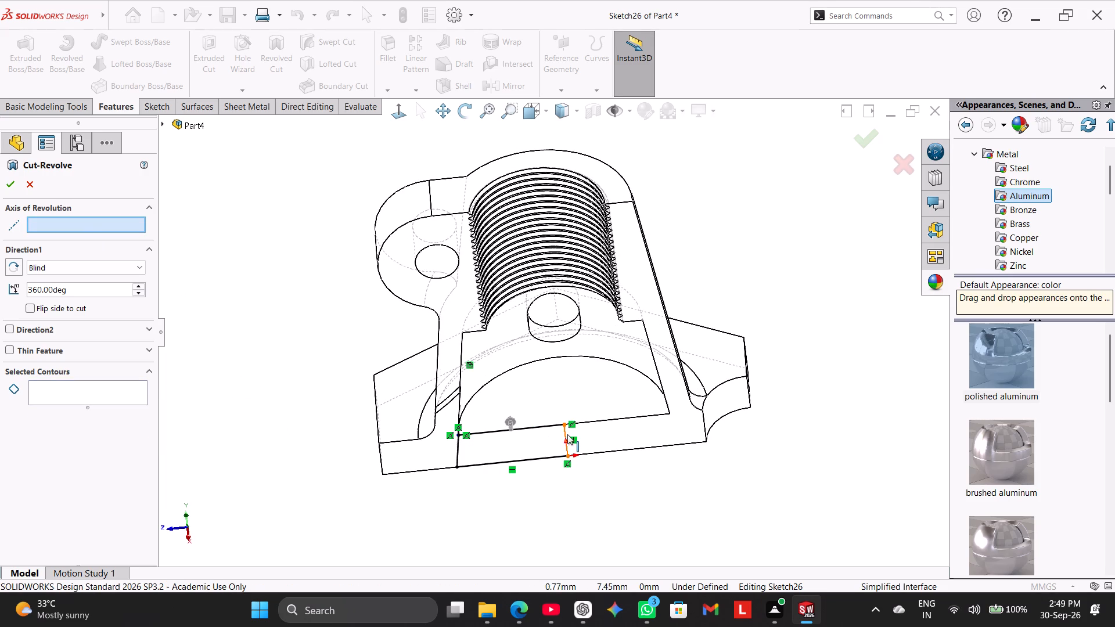
{"action": "left_click", "coordinate": [565, 434]}
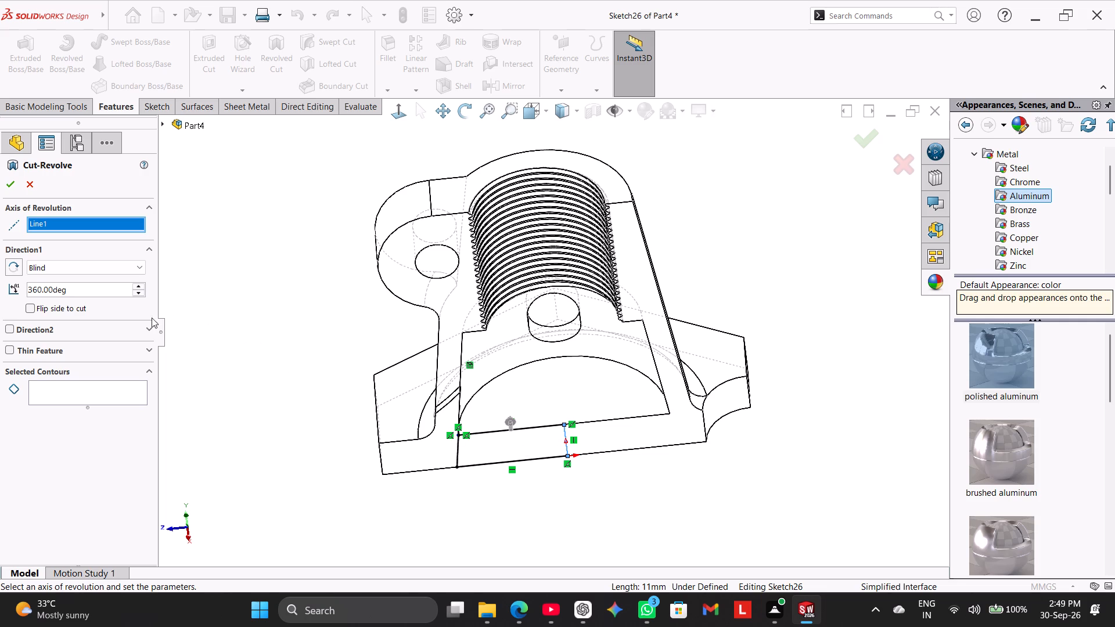
{"action": "left_click", "coordinate": [125, 390]}
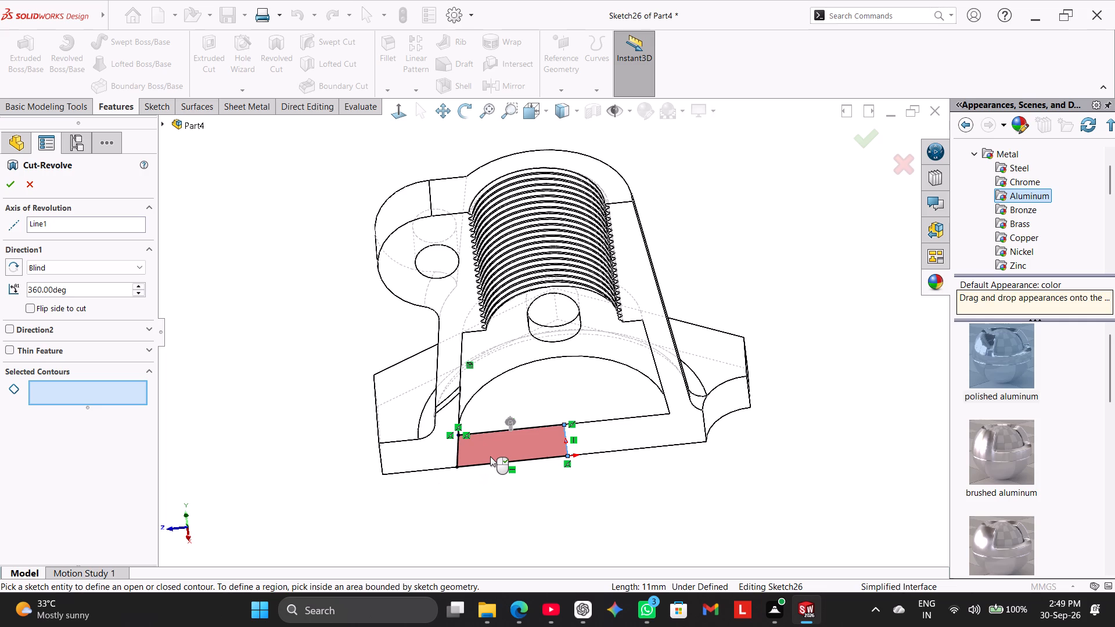
{"action": "left_click", "coordinate": [490, 456]}
{"action": "middle_click_drag", "start_coordinate": [309, 442], "coordinate": [312, 410]}
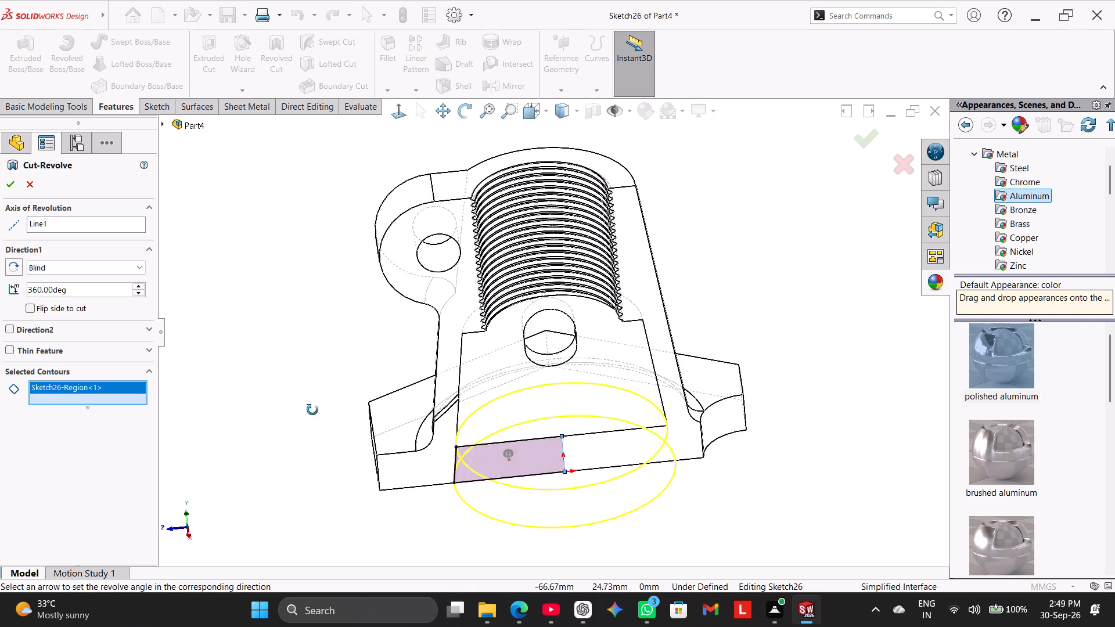
{"action": "middle_click_drag", "start_coordinate": [312, 410], "coordinate": [309, 433]}
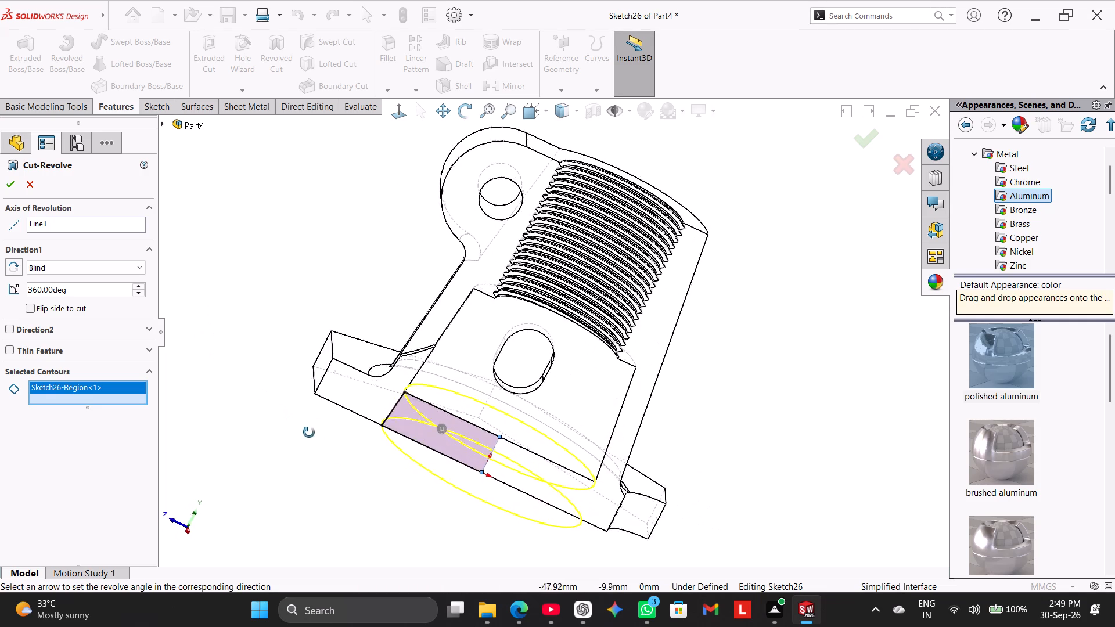
{"action": "middle_click_drag", "start_coordinate": [309, 433], "coordinate": [294, 499]}
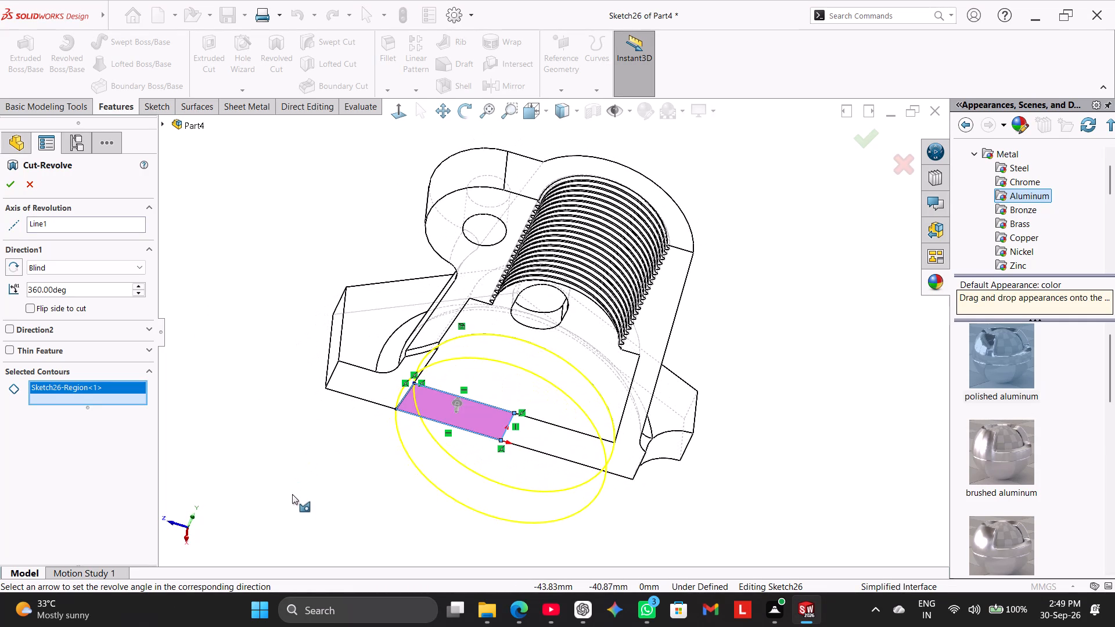
{"action": "left_click", "coordinate": [9, 183]}
{"action": "left_click", "coordinate": [239, 377]}
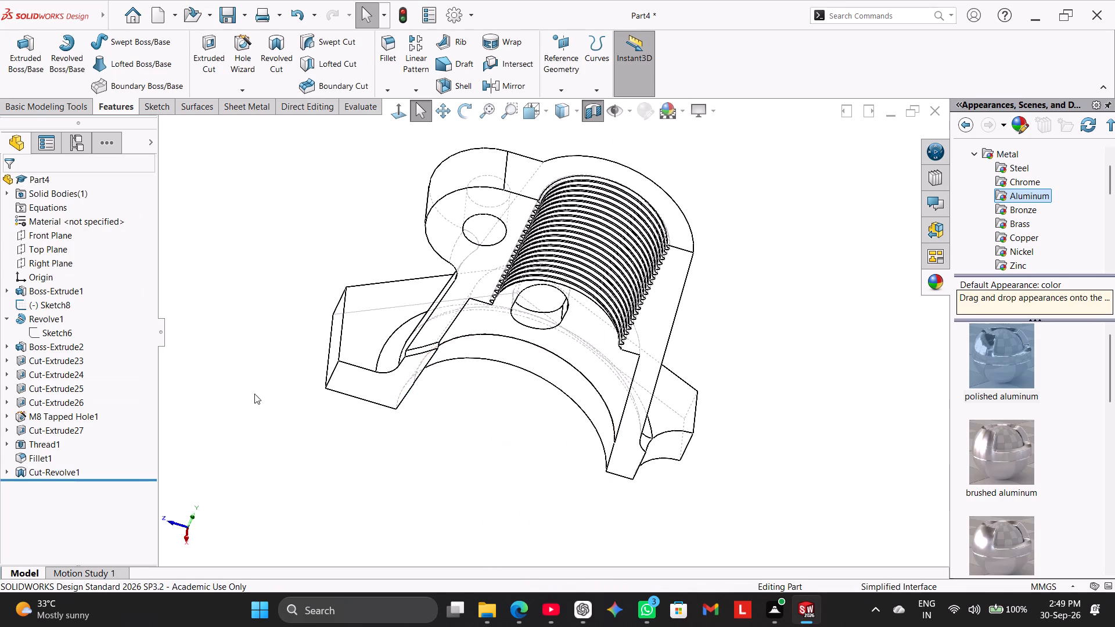
Turn off the section view and show the whole part in isometric view with the Shaded With Edges style.
{"action": "middle_click_drag", "start_coordinate": [258, 395], "coordinate": [255, 316]}
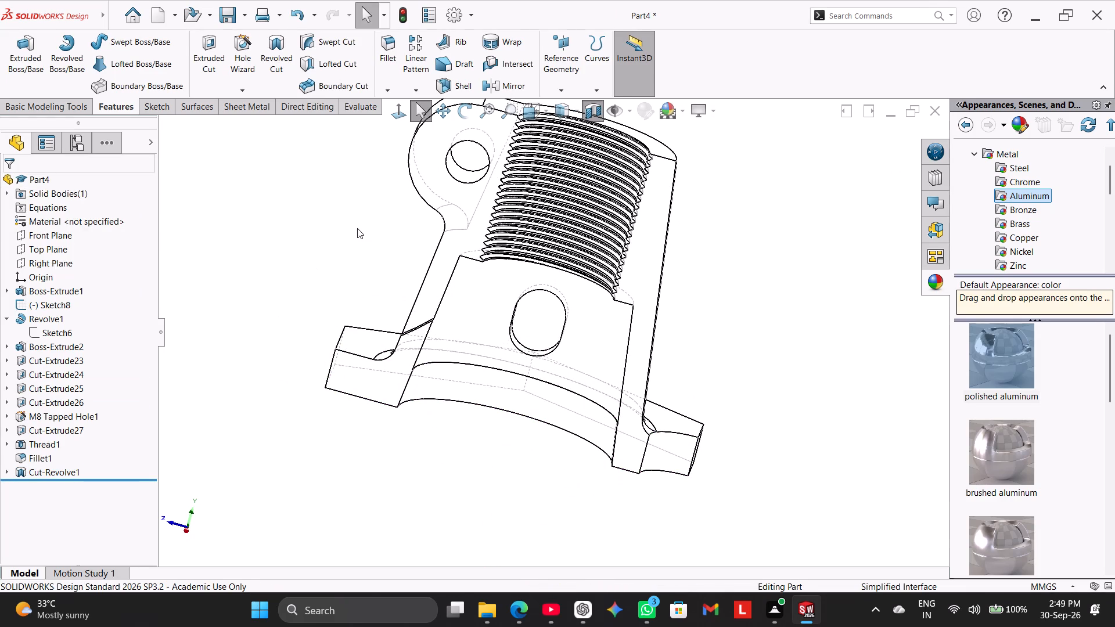
{"action": "left_click", "coordinate": [397, 107]}
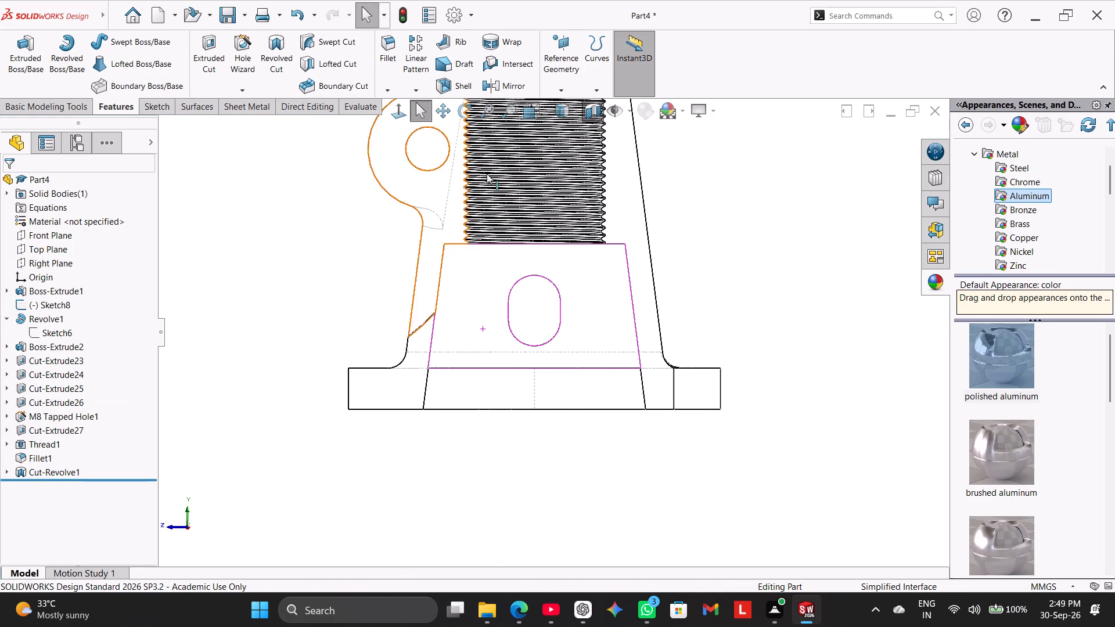
{"action": "left_click", "coordinate": [596, 110]}
{"action": "left_click", "coordinate": [312, 329]}
{"action": "right_click_drag", "start_coordinate": [305, 337], "coordinate": [516, 214]}
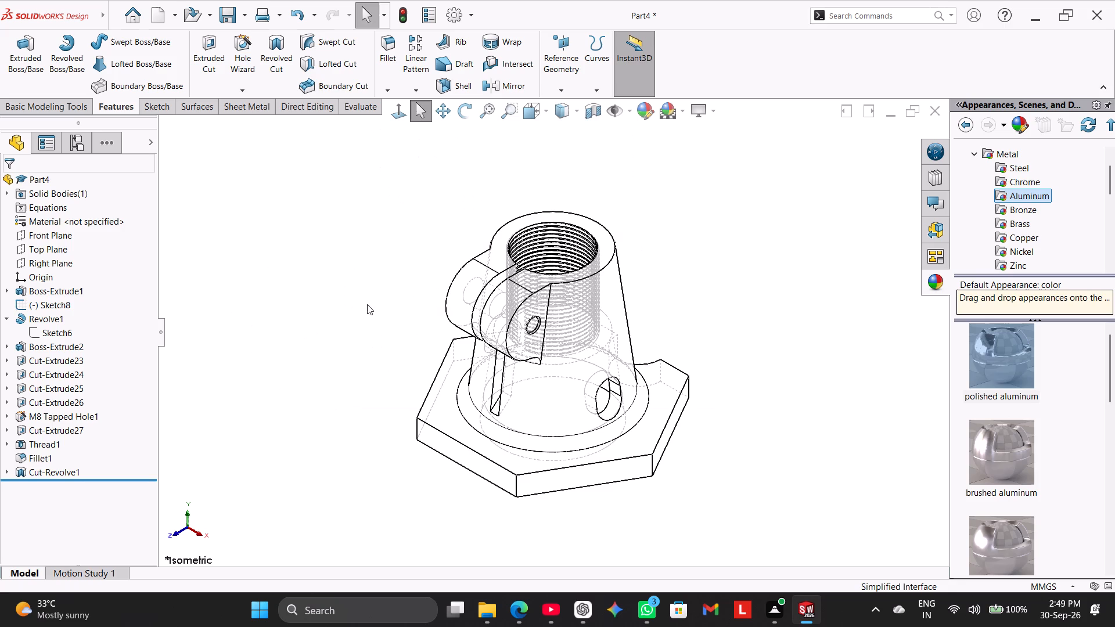
{"action": "left_click", "coordinate": [581, 113]}
{"action": "left_click", "coordinate": [562, 133]}
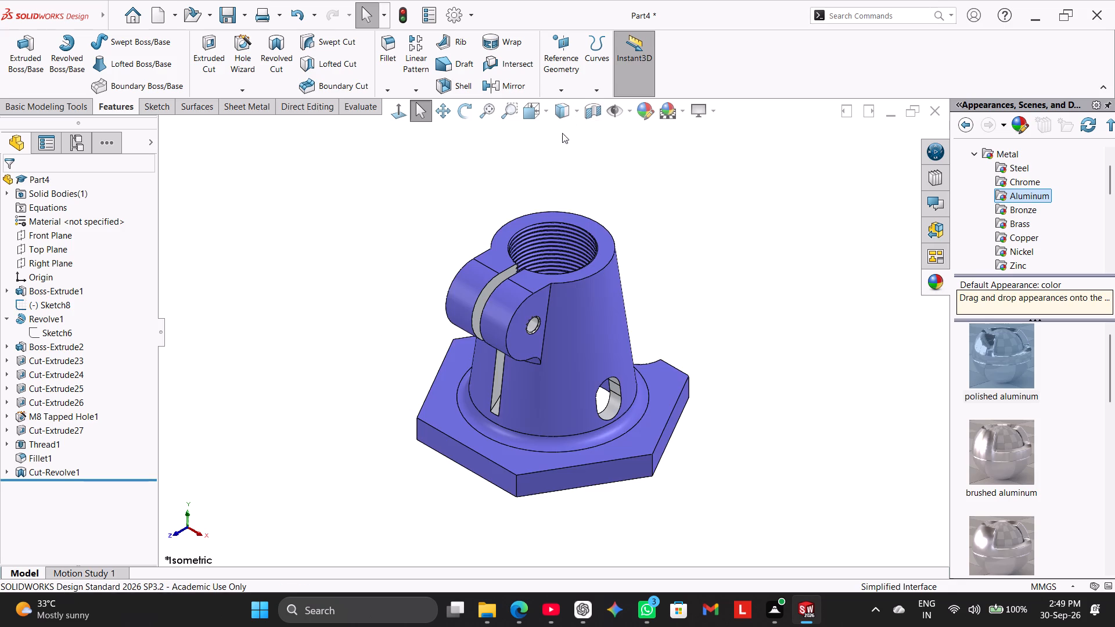
{"action": "left_click", "coordinate": [290, 335]}
Examine the lower cavity in a Right Plane section and the base plate's underside, ending in isometric view.
{"action": "left_click", "coordinate": [595, 109]}
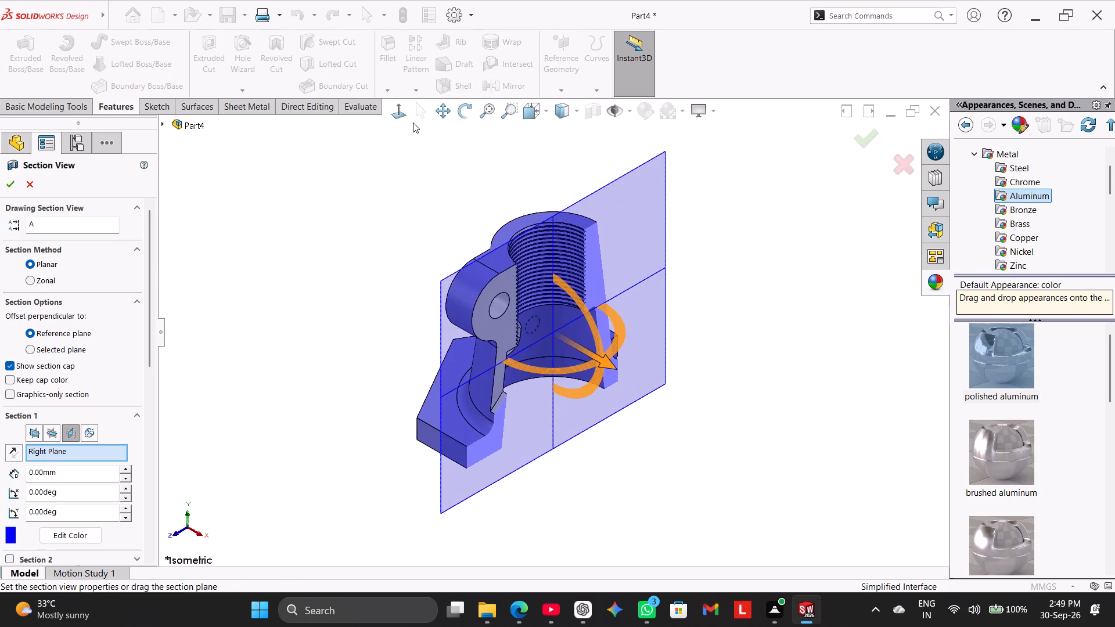
{"action": "left_click", "coordinate": [405, 113]}
{"action": "left_click", "coordinate": [339, 254]}
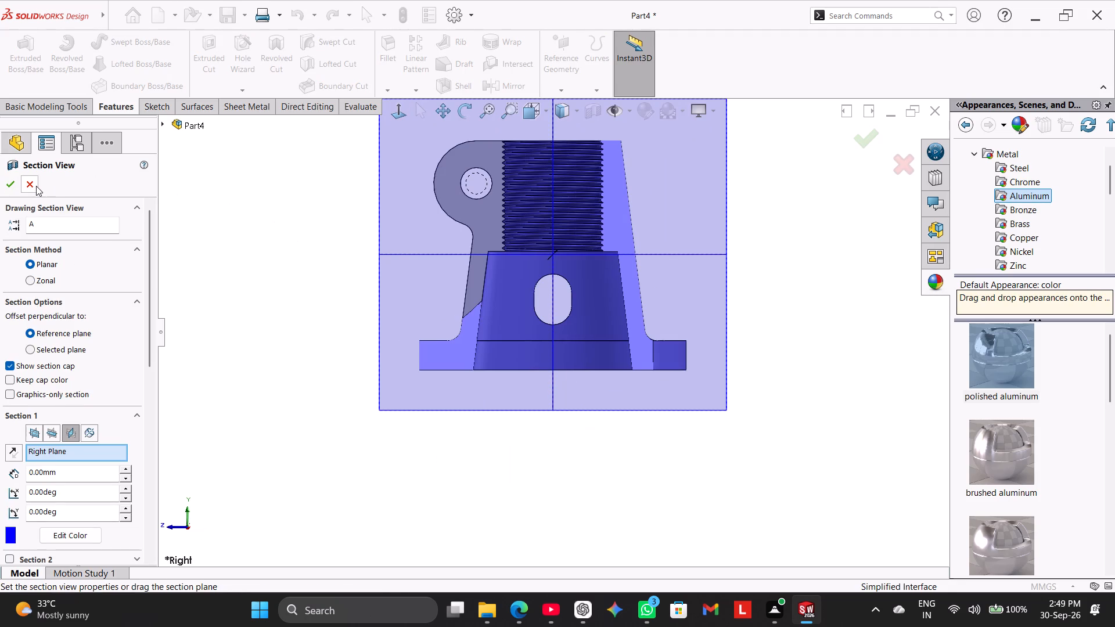
{"action": "left_click", "coordinate": [36, 186]}
{"action": "right_click_drag", "start_coordinate": [268, 316], "coordinate": [606, 121]}
{"action": "middle_click_drag", "start_coordinate": [369, 358], "coordinate": [361, 195]}
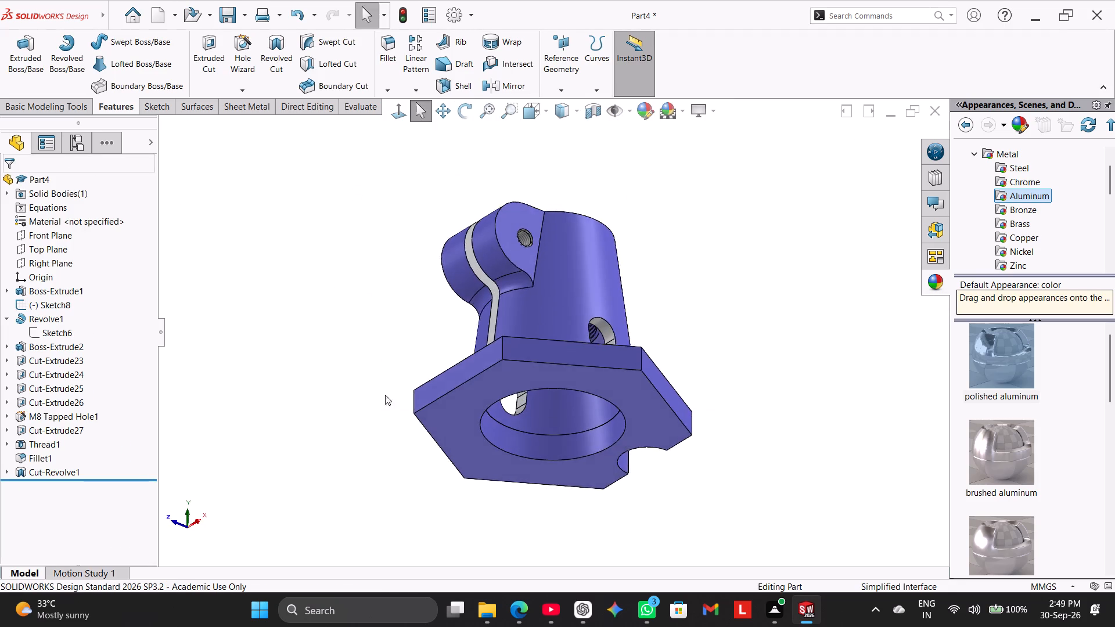
{"action": "middle_click_drag", "start_coordinate": [385, 400], "coordinate": [358, 446]}
{"action": "right_click_drag", "start_coordinate": [305, 433], "coordinate": [470, 269]}
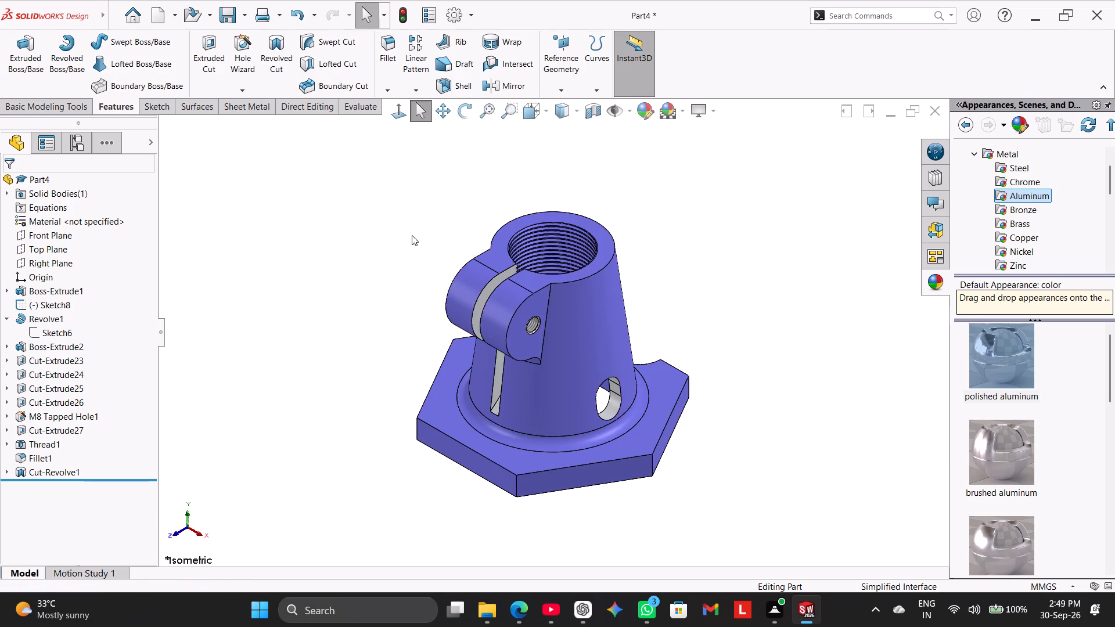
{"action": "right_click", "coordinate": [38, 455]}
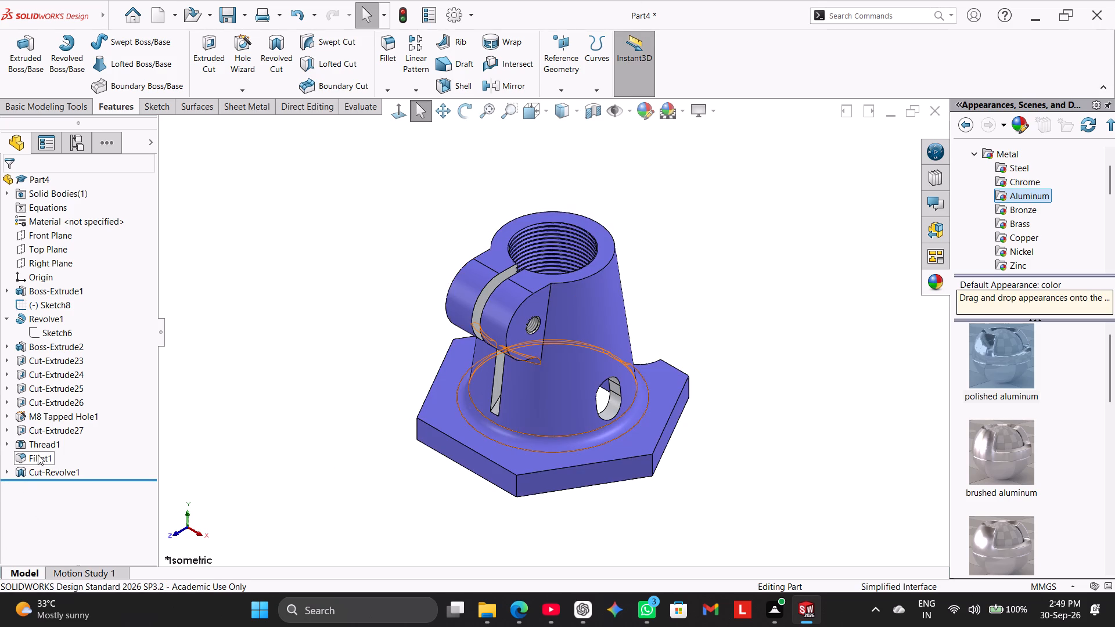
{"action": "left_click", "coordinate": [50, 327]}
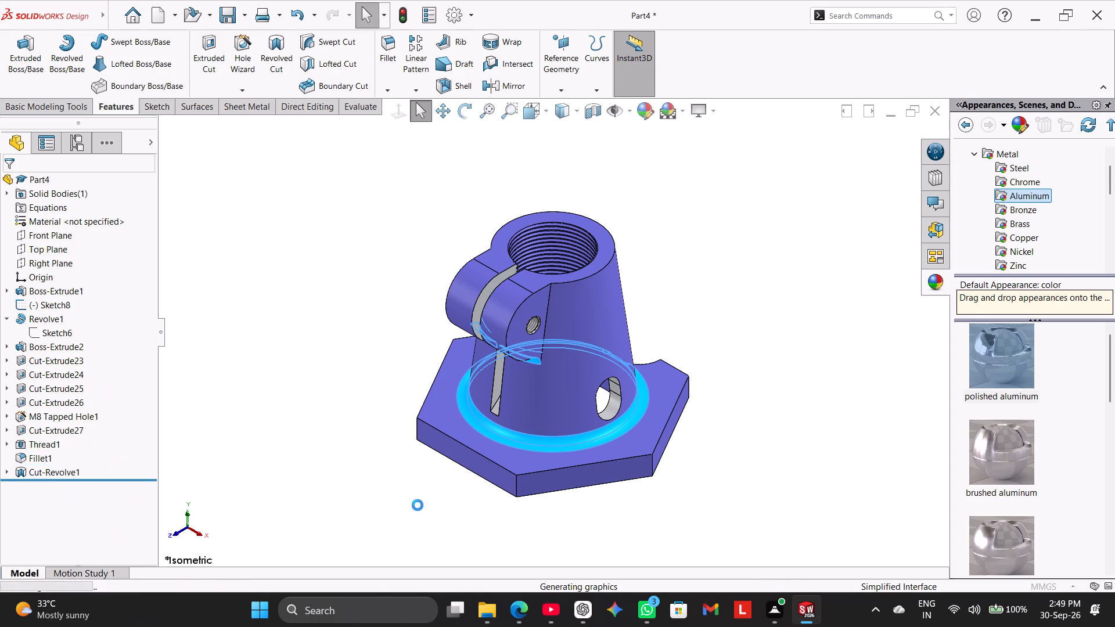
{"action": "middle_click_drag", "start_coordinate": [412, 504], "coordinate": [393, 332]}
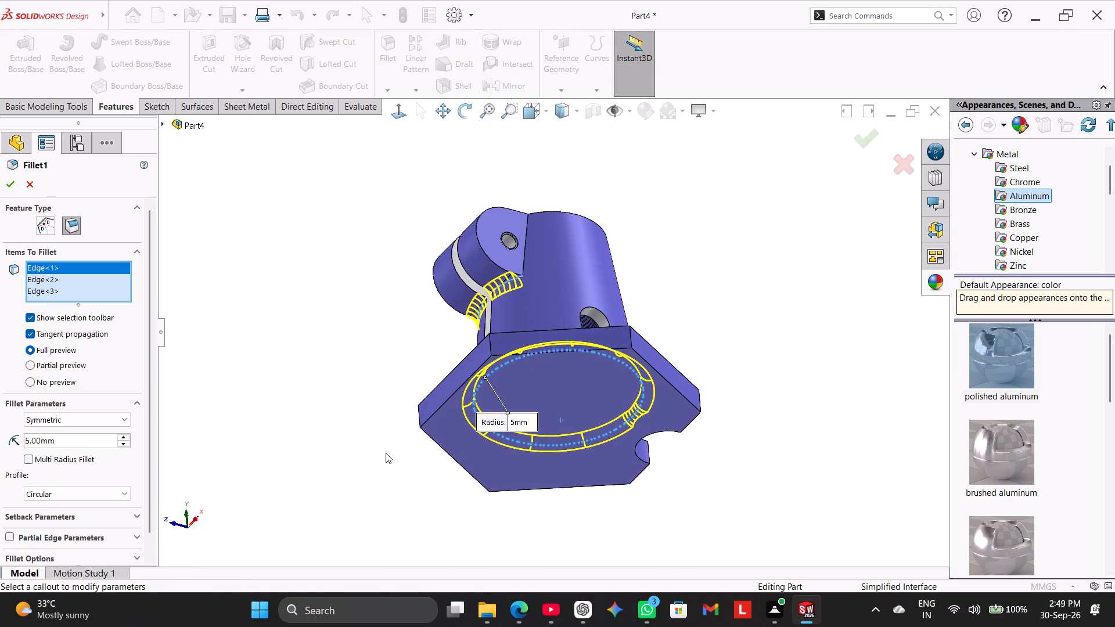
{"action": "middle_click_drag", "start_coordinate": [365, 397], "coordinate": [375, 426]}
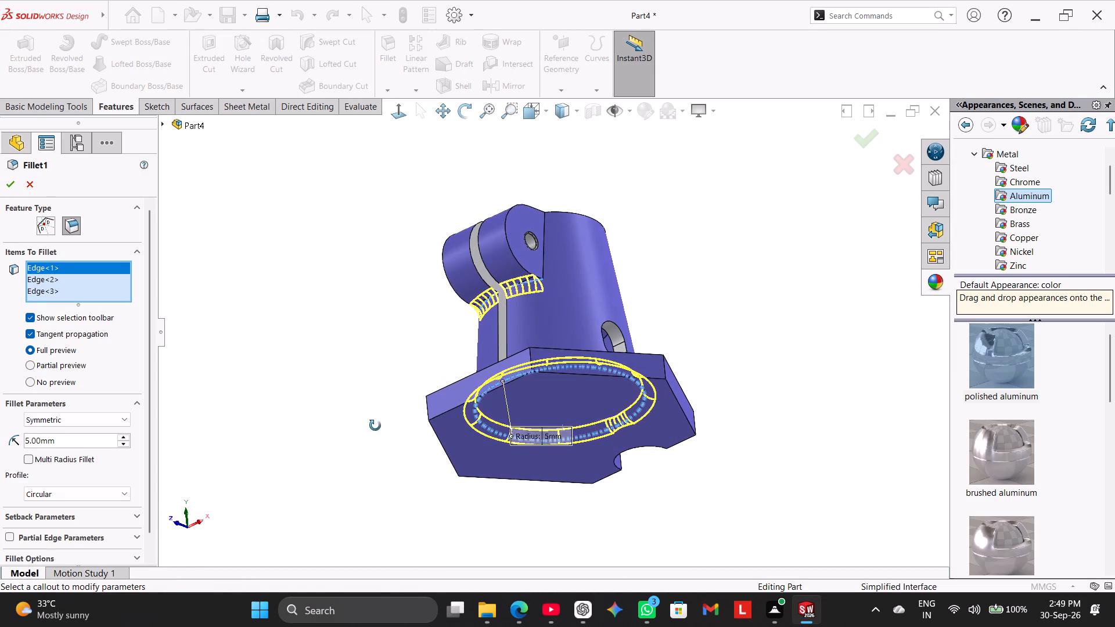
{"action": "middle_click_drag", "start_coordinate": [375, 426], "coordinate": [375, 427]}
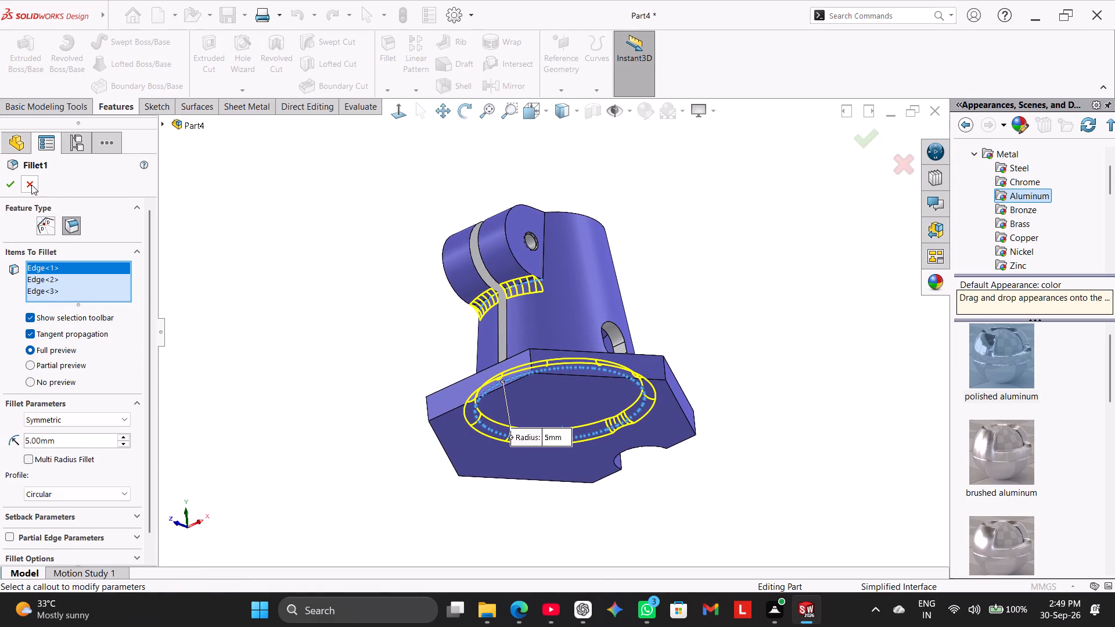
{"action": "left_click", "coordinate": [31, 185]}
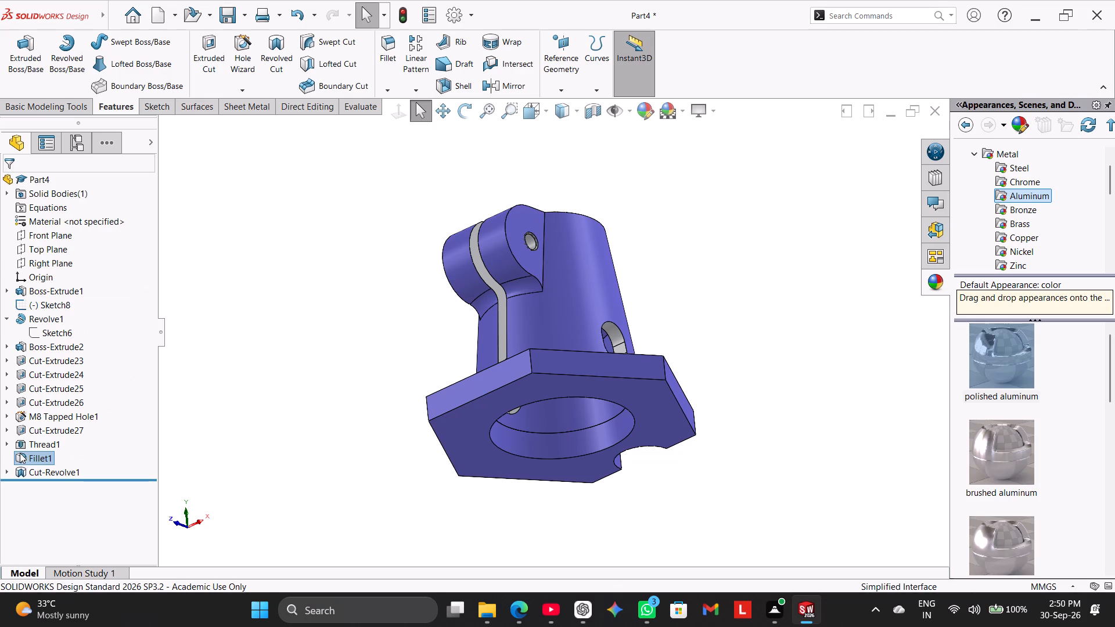
Reorder Fillet1 so it comes after Cut-Revolve1 in the feature order.
{"action": "left_click_drag", "start_coordinate": [21, 453], "coordinate": [34, 472]}
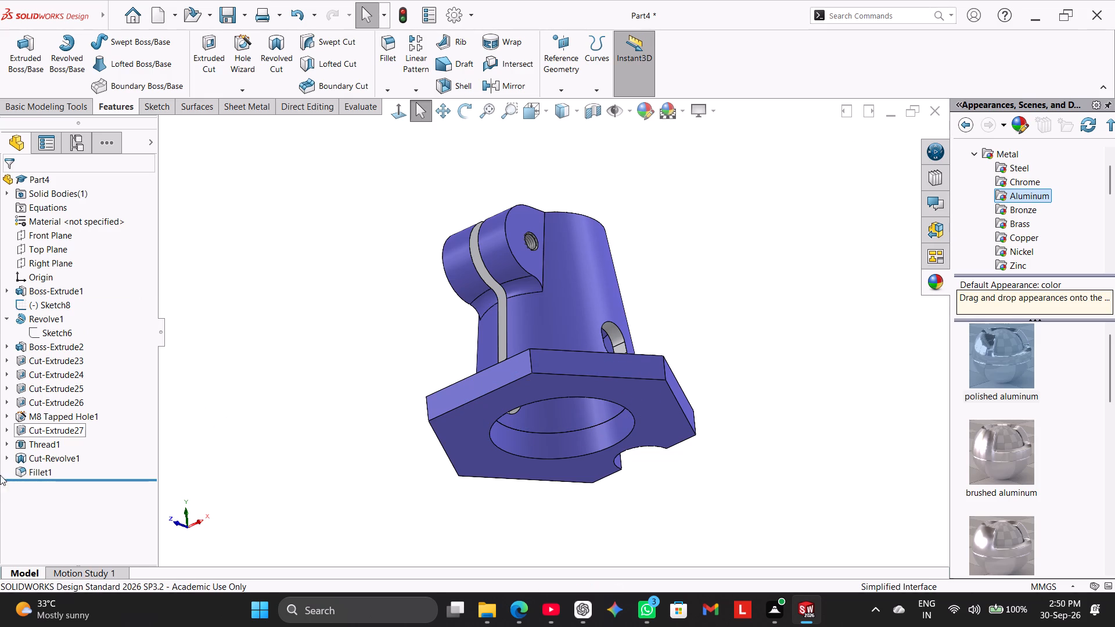
Edit Fillet1 to include the cavity's upper circular edge, below the threaded bore, in the 5 mm fillet.
{"action": "left_click", "coordinate": [27, 469]}
{"action": "right_click", "coordinate": [41, 470]}
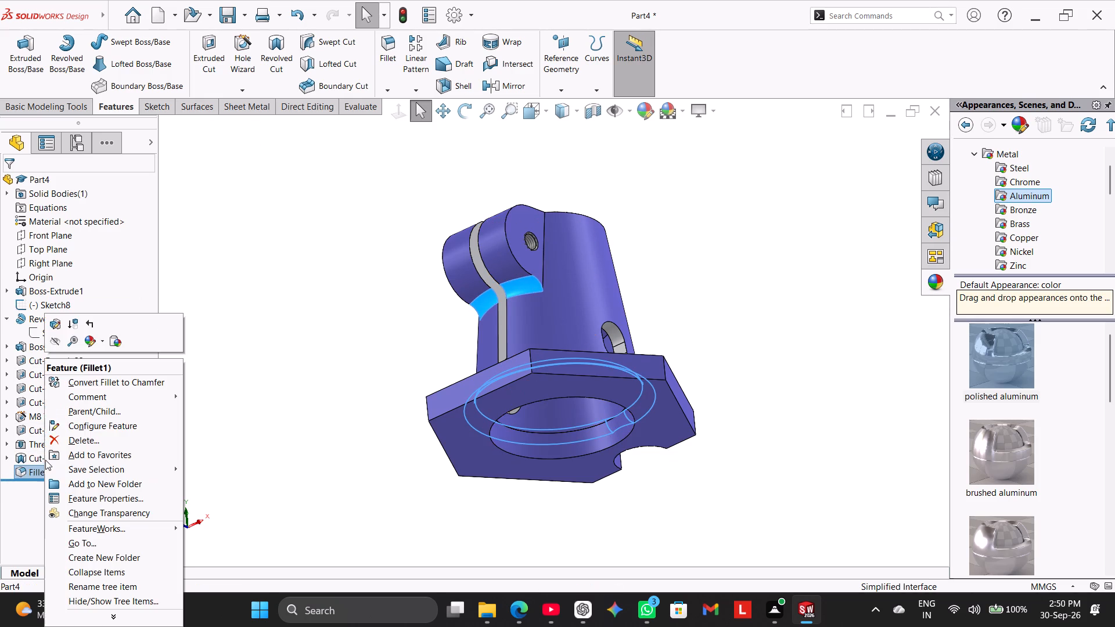
{"action": "left_click", "coordinate": [56, 329]}
{"action": "middle_click_drag", "start_coordinate": [306, 490], "coordinate": [298, 453]}
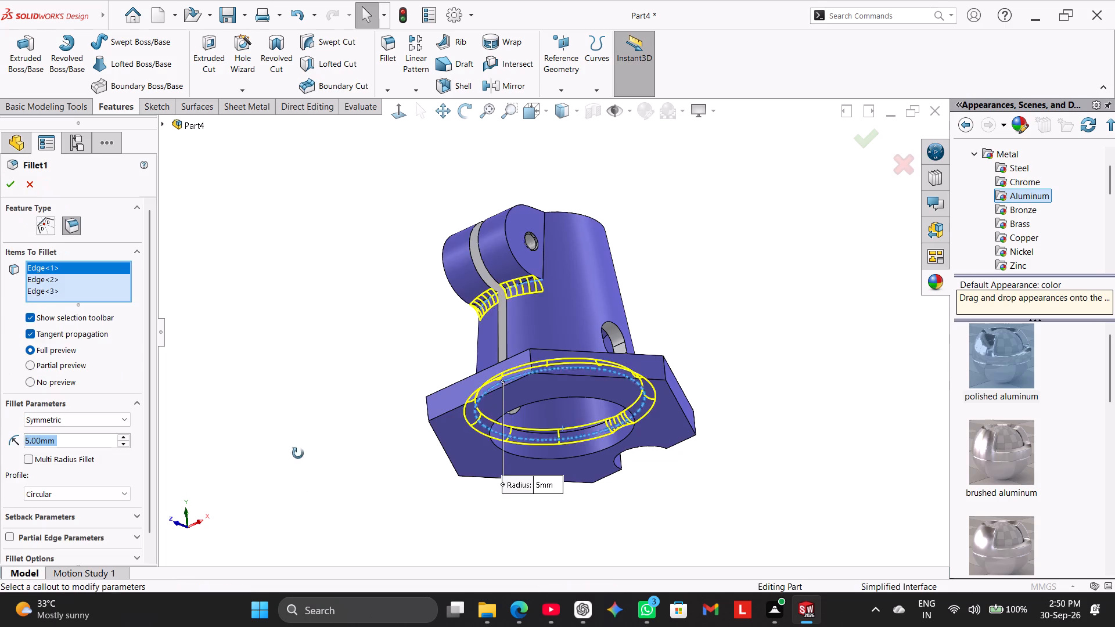
{"action": "middle_click_drag", "start_coordinate": [298, 453], "coordinate": [280, 348]}
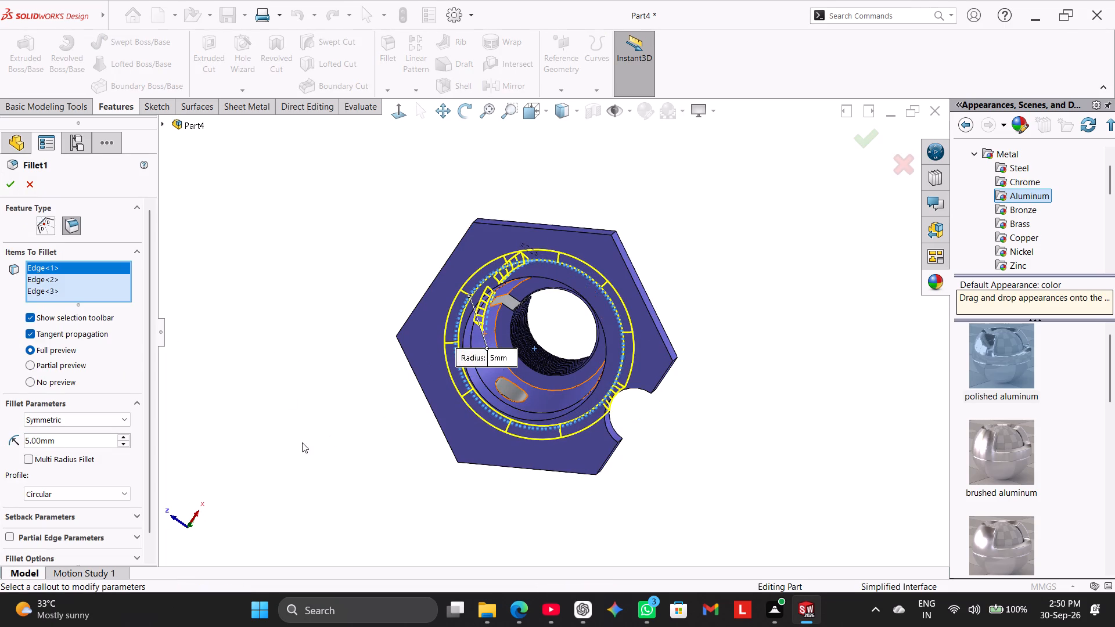
{"action": "scroll", "coordinate": [302, 442], "scroll_direction": "down", "scroll_amount": 4}
{"action": "middle_click_drag", "start_coordinate": [541, 351], "coordinate": [504, 346]}
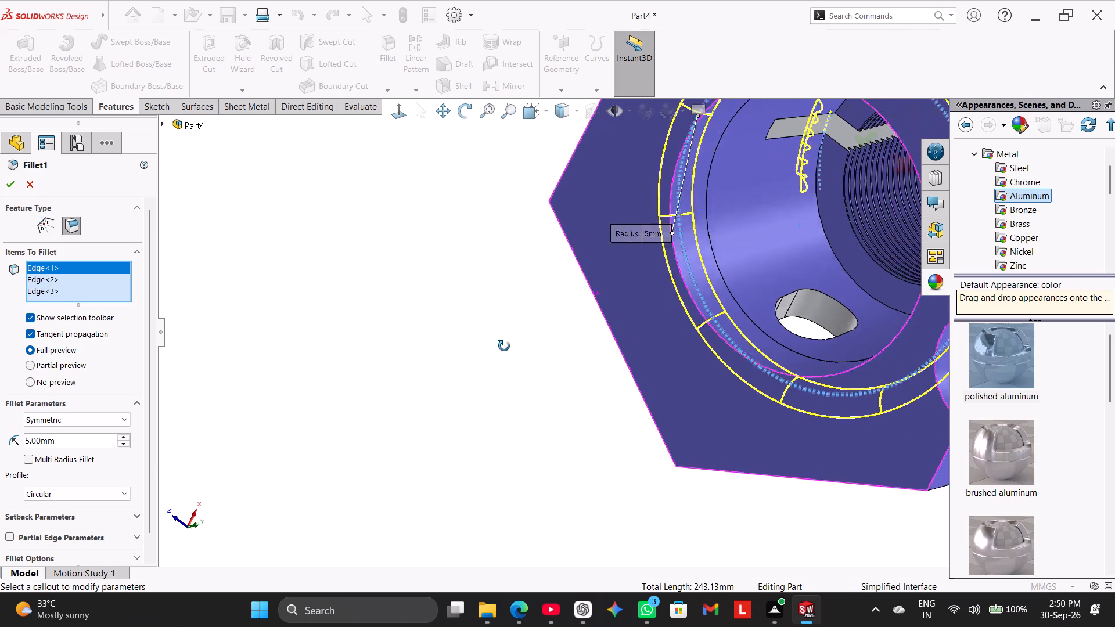
{"action": "middle_click_drag", "start_coordinate": [504, 346], "coordinate": [521, 326]}
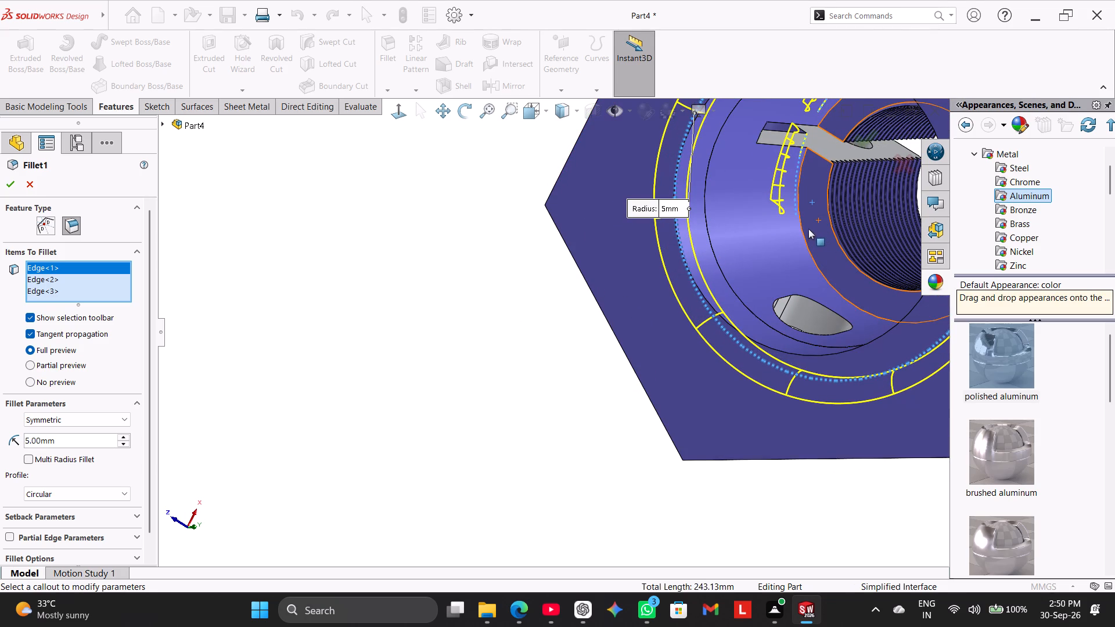
{"action": "left_click", "coordinate": [803, 233]}
{"action": "middle_click_drag", "start_coordinate": [516, 392], "coordinate": [554, 447]}
{"action": "scroll", "coordinate": [551, 441], "scroll_direction": "up", "scroll_amount": 6}
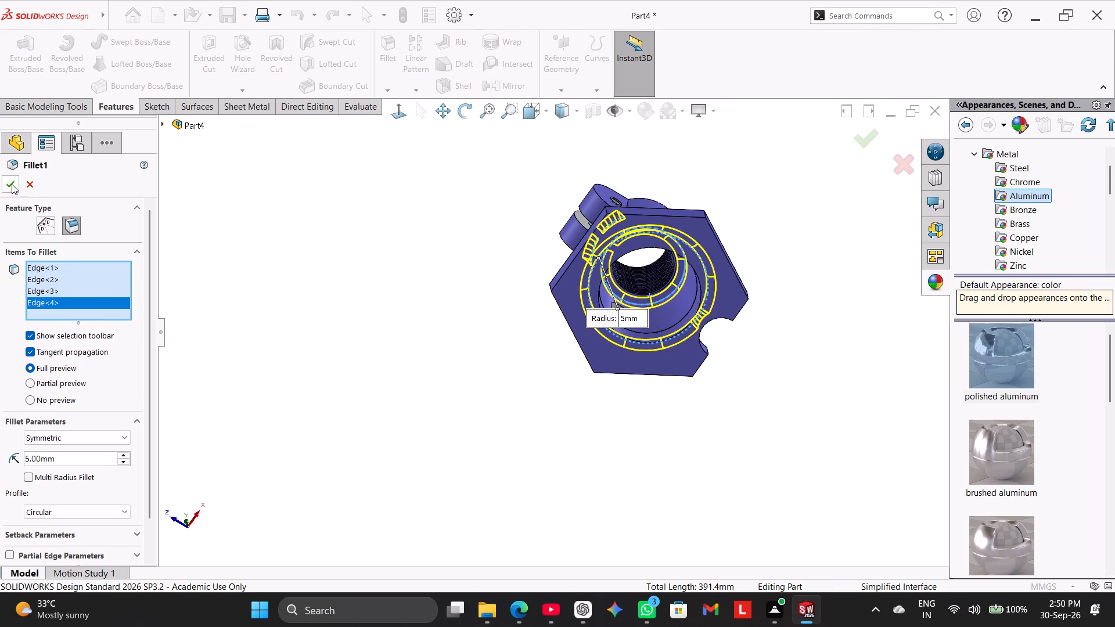
{"action": "left_click", "coordinate": [11, 183]}
Check the cavity's filleted upper corner in a Right Plane section, then restore the whole part in isometric view.
{"action": "left_click", "coordinate": [588, 112]}
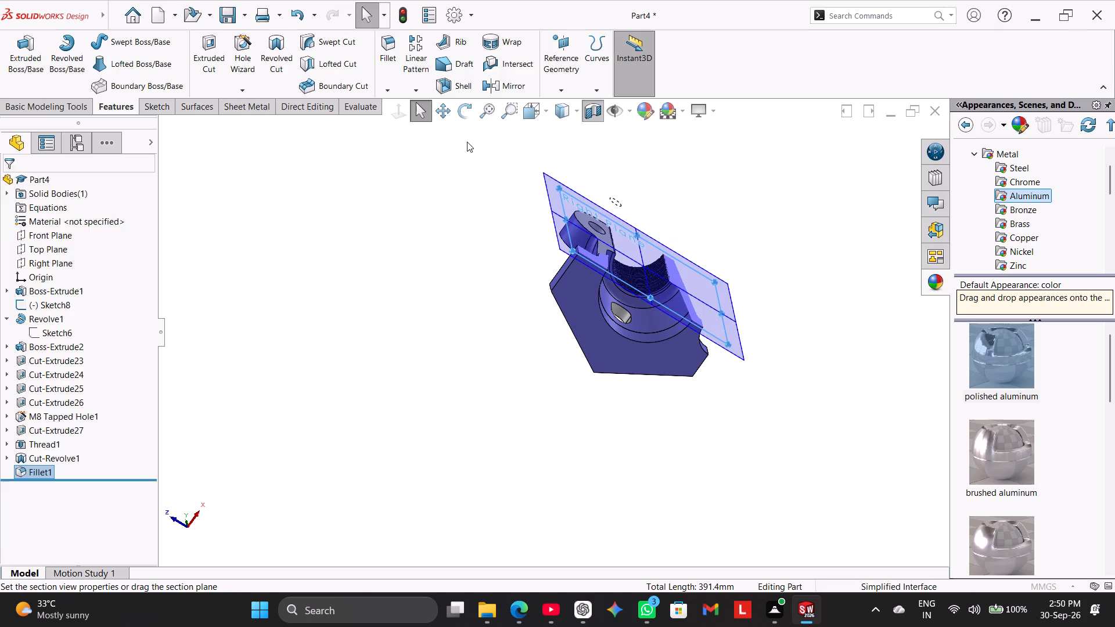
{"action": "left_click", "coordinate": [398, 110]}
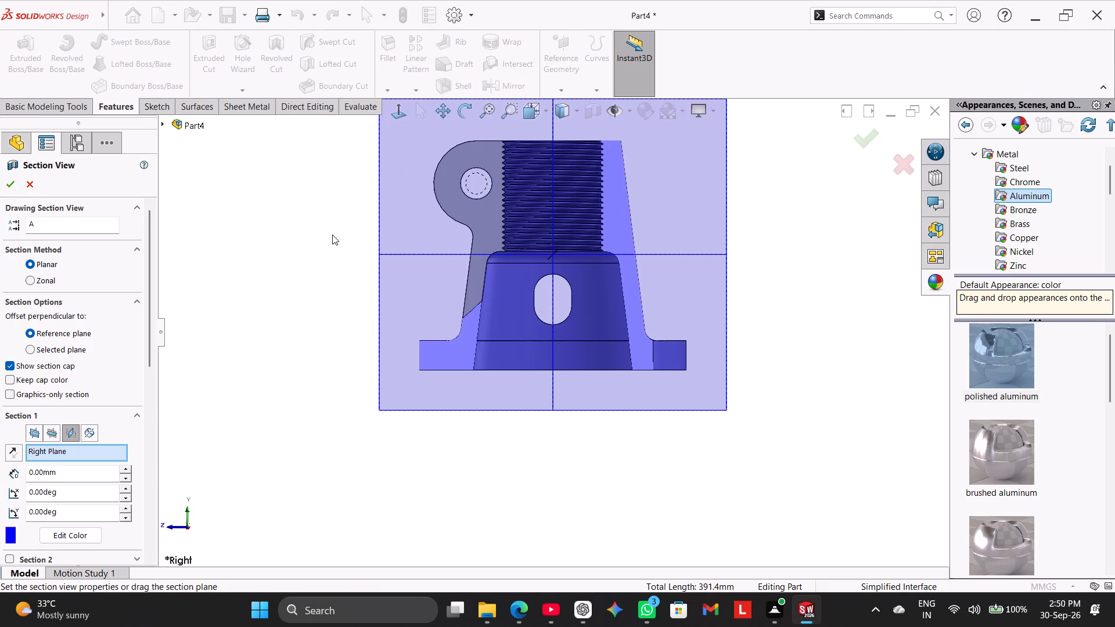
{"action": "left_click", "coordinate": [16, 185]}
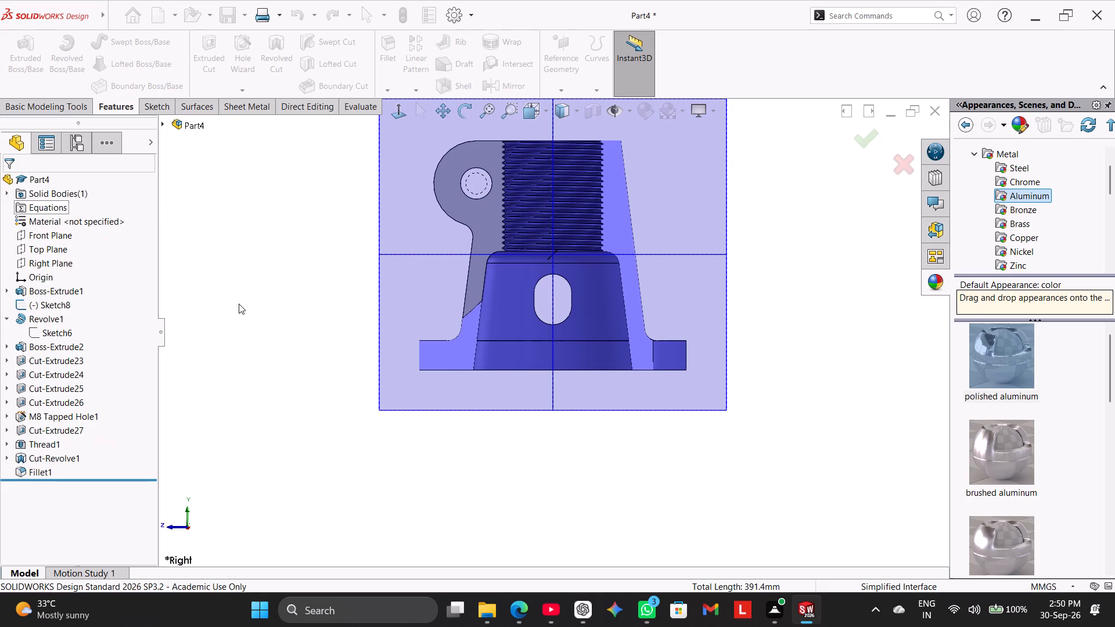
{"action": "left_click", "coordinate": [594, 107]}
{"action": "left_click", "coordinate": [352, 249]}
{"action": "right_click_drag", "start_coordinate": [318, 281], "coordinate": [526, 170]}
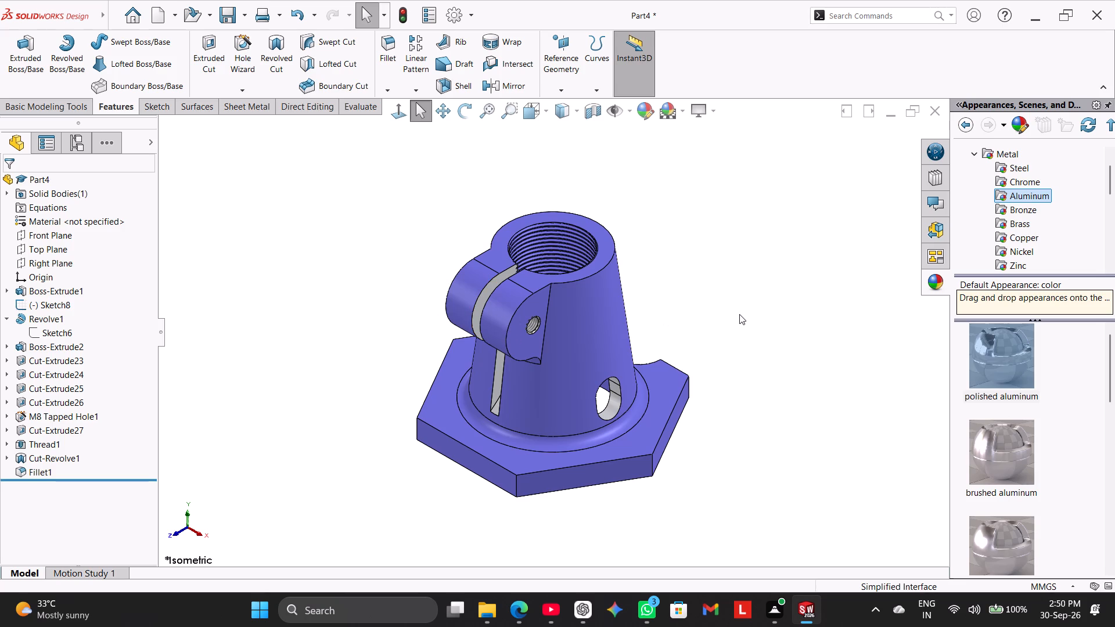
Start a new 2 mm fillet with the two edges where the rounded notch meets the base plate's side.
{"action": "middle_click_drag", "start_coordinate": [739, 314], "coordinate": [644, 533]}
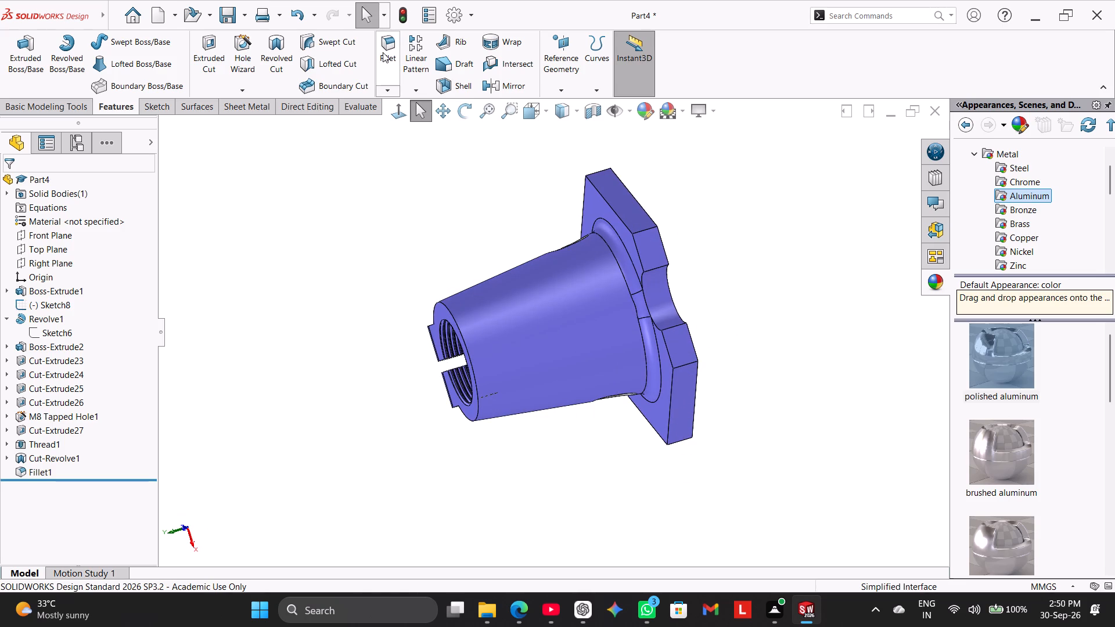
{"action": "left_click", "coordinate": [383, 52]}
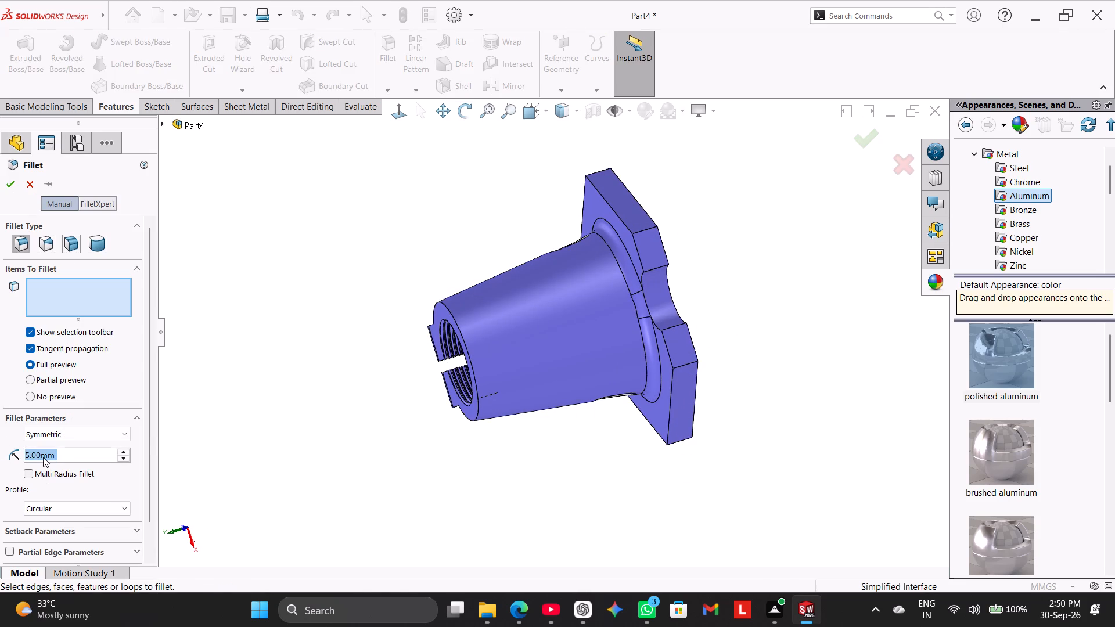
{"action": "key", "text": "2"}
{"action": "key", "text": "Return"}
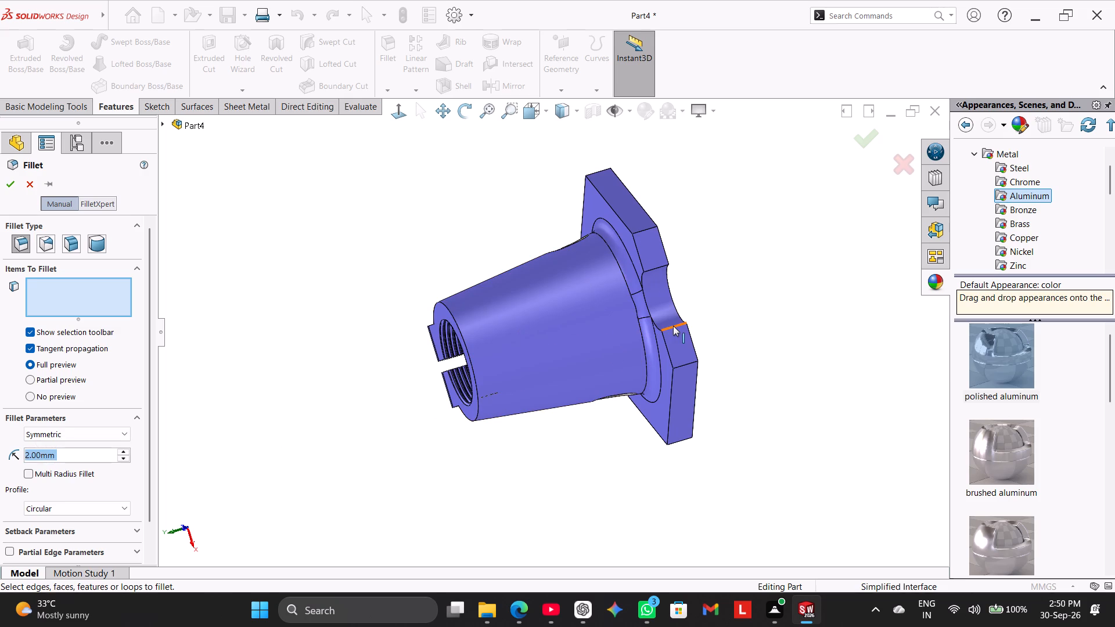
{"action": "left_click", "coordinate": [673, 326]}
{"action": "left_click", "coordinate": [659, 268]}
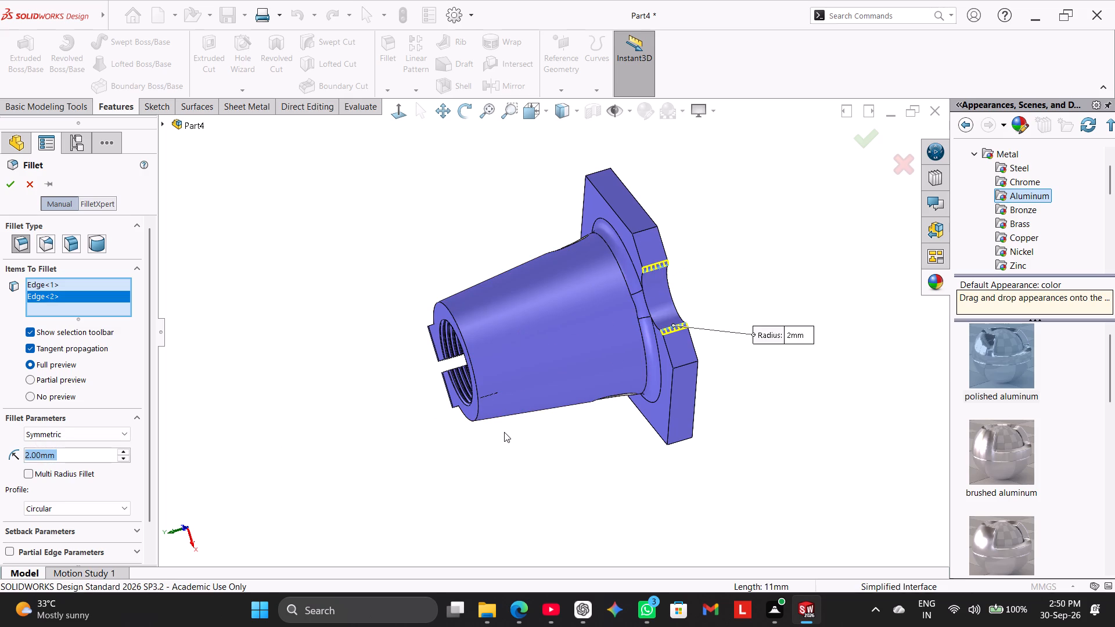
Add the outer circular edge of the tapered body's top rim to the 2 mm fillet.
{"action": "middle_click_drag", "start_coordinate": [504, 432], "coordinate": [546, 357]}
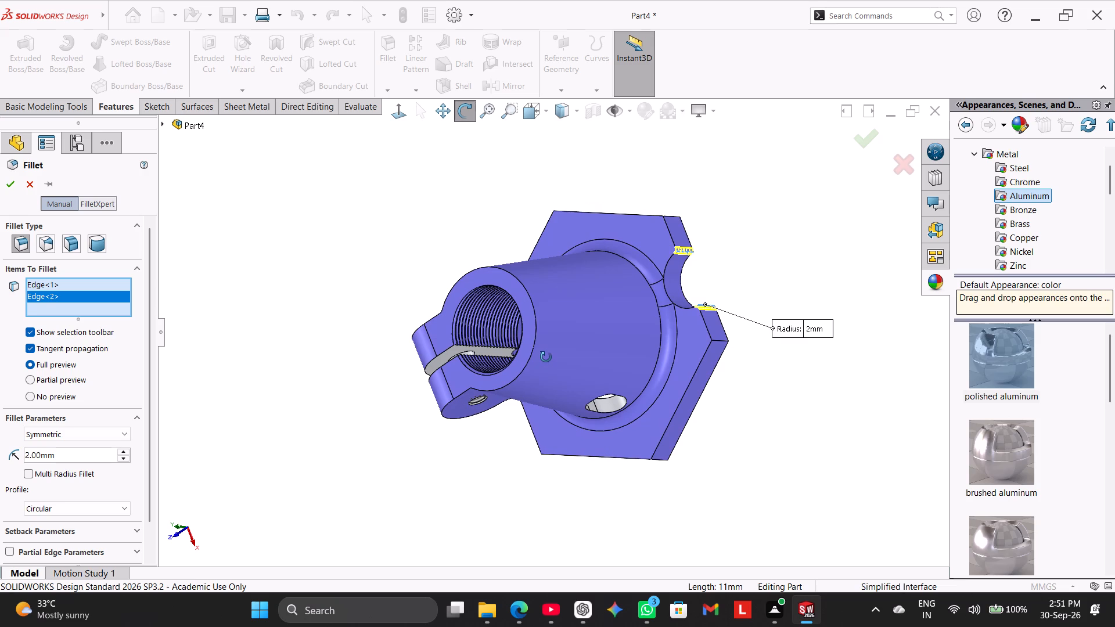
{"action": "middle_click_drag", "start_coordinate": [546, 357], "coordinate": [552, 266]}
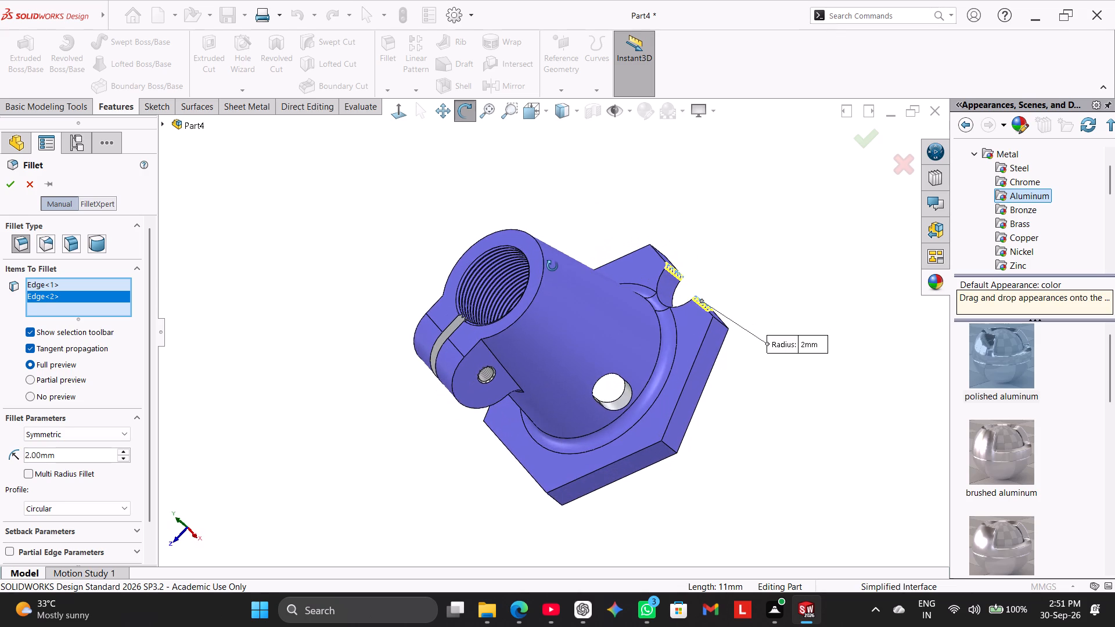
{"action": "middle_click_drag", "start_coordinate": [552, 266], "coordinate": [555, 242]}
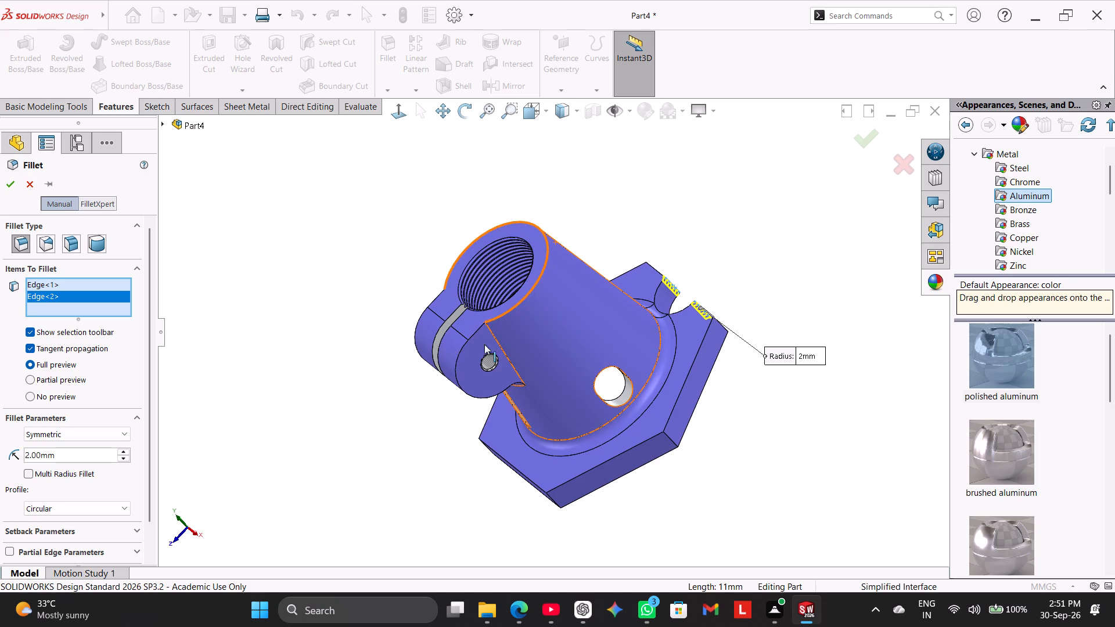
{"action": "middle_click_drag", "start_coordinate": [438, 430], "coordinate": [418, 374]}
{"action": "left_click", "coordinate": [493, 262]}
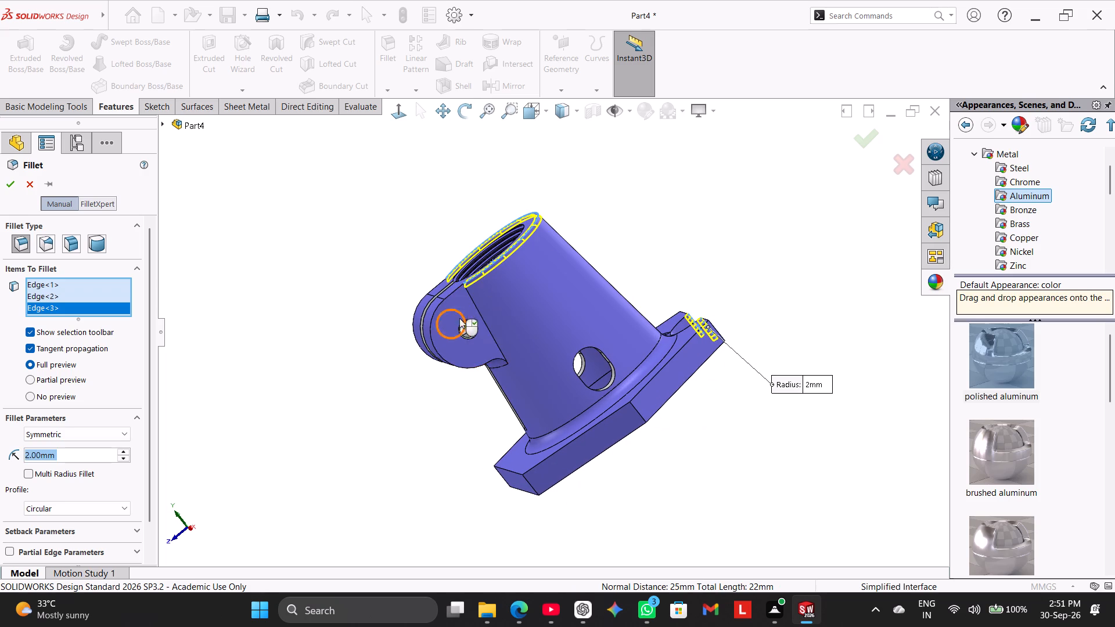
Add the outer-face outlines of both clamp lugs and their edges against the tapered body to the 2 mm fillet.
{"action": "middle_click_drag", "start_coordinate": [406, 390], "coordinate": [426, 395]}
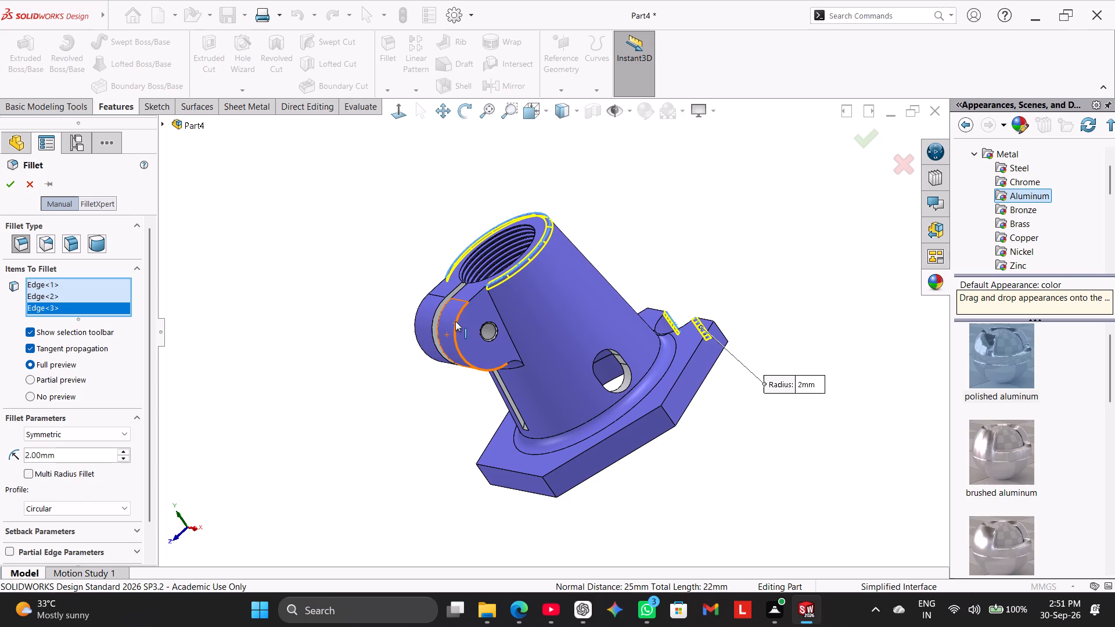
{"action": "left_click", "coordinate": [455, 321]}
{"action": "middle_click_drag", "start_coordinate": [382, 351], "coordinate": [429, 375]}
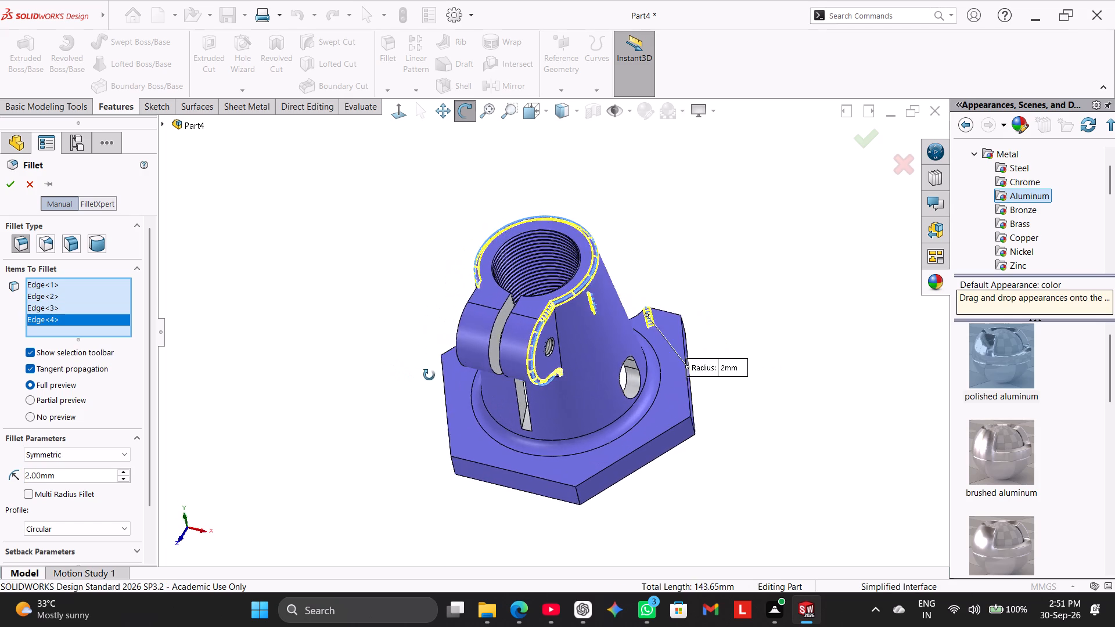
{"action": "middle_click_drag", "start_coordinate": [429, 375], "coordinate": [404, 291]}
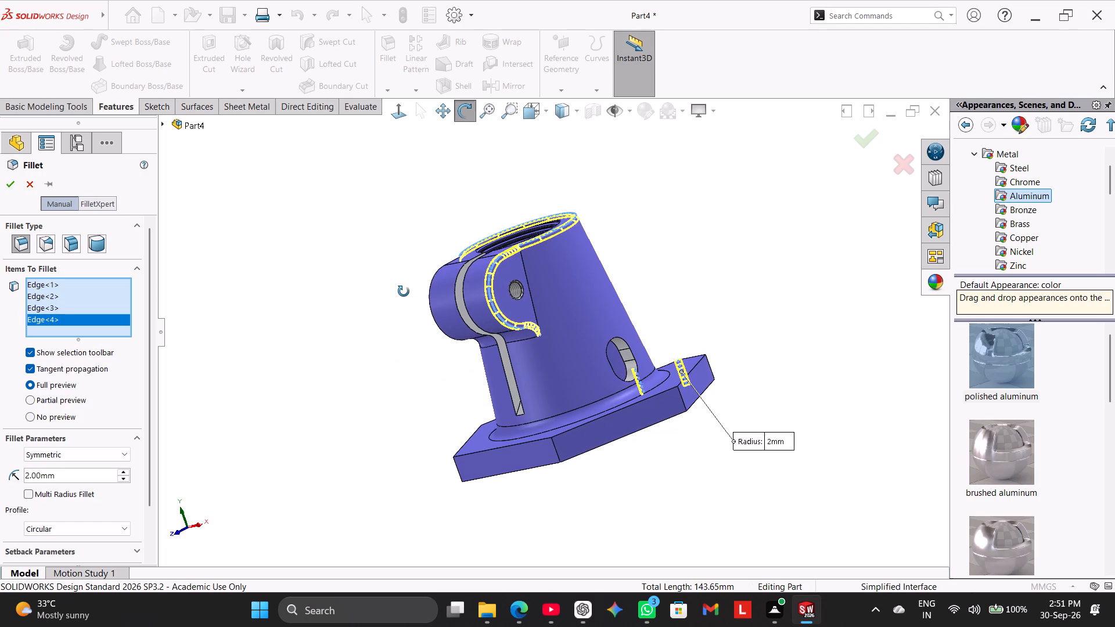
{"action": "middle_click_drag", "start_coordinate": [404, 291], "coordinate": [328, 302]}
{"action": "left_click", "coordinate": [474, 296]}
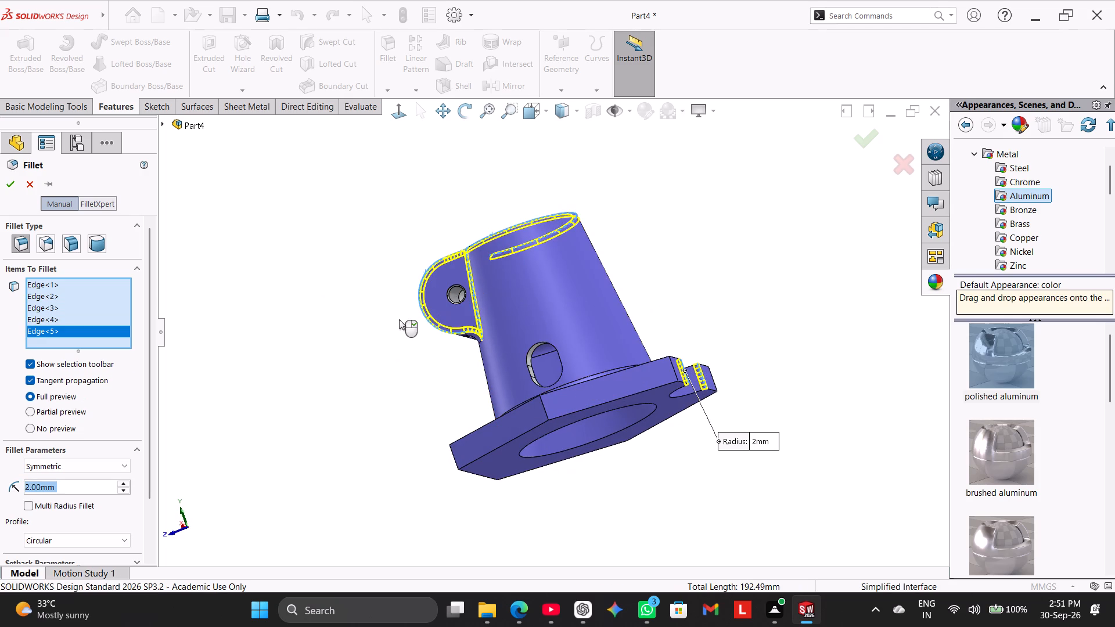
{"action": "middle_click_drag", "start_coordinate": [394, 318], "coordinate": [511, 409]}
{"action": "middle_click_drag", "start_coordinate": [434, 316], "coordinate": [453, 316]}
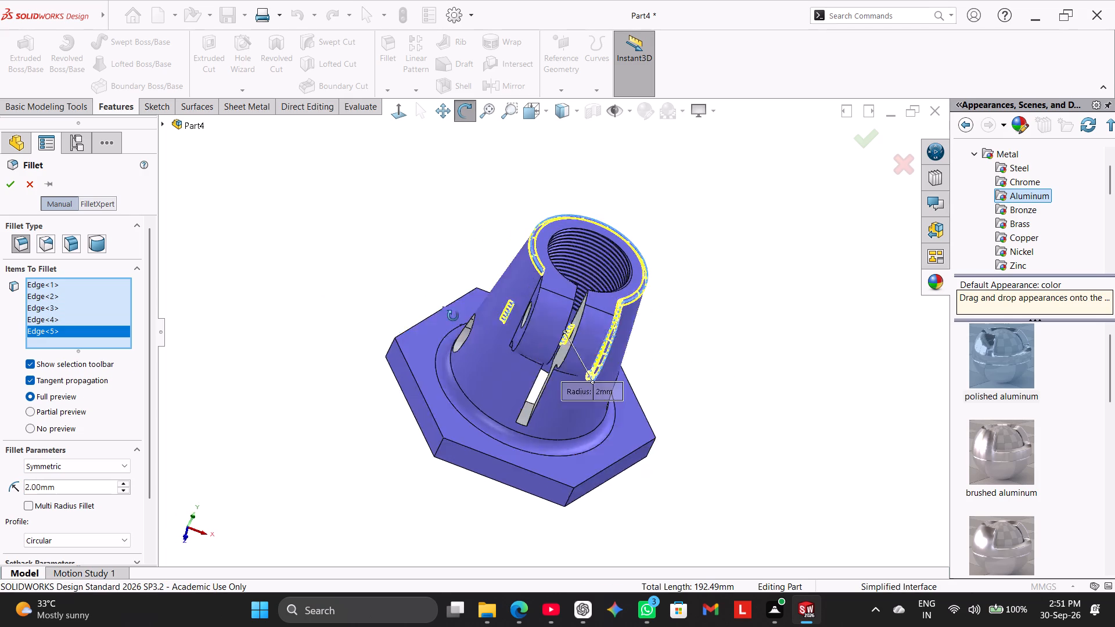
{"action": "middle_click_drag", "start_coordinate": [453, 316], "coordinate": [503, 328]}
{"action": "left_click", "coordinate": [602, 359]}
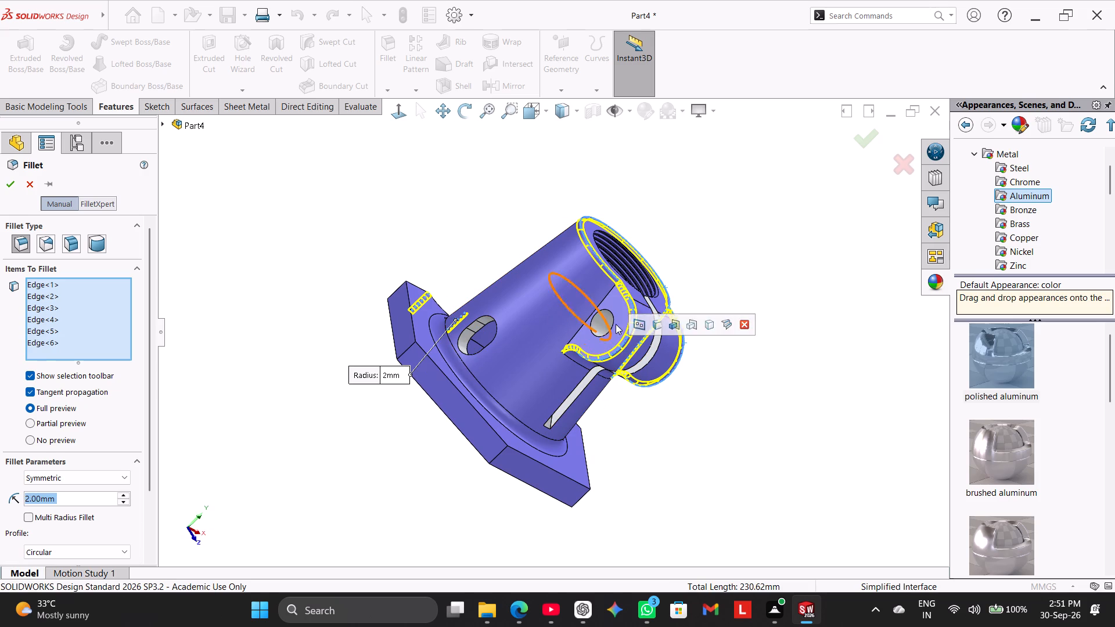
{"action": "left_click", "coordinate": [589, 319]}
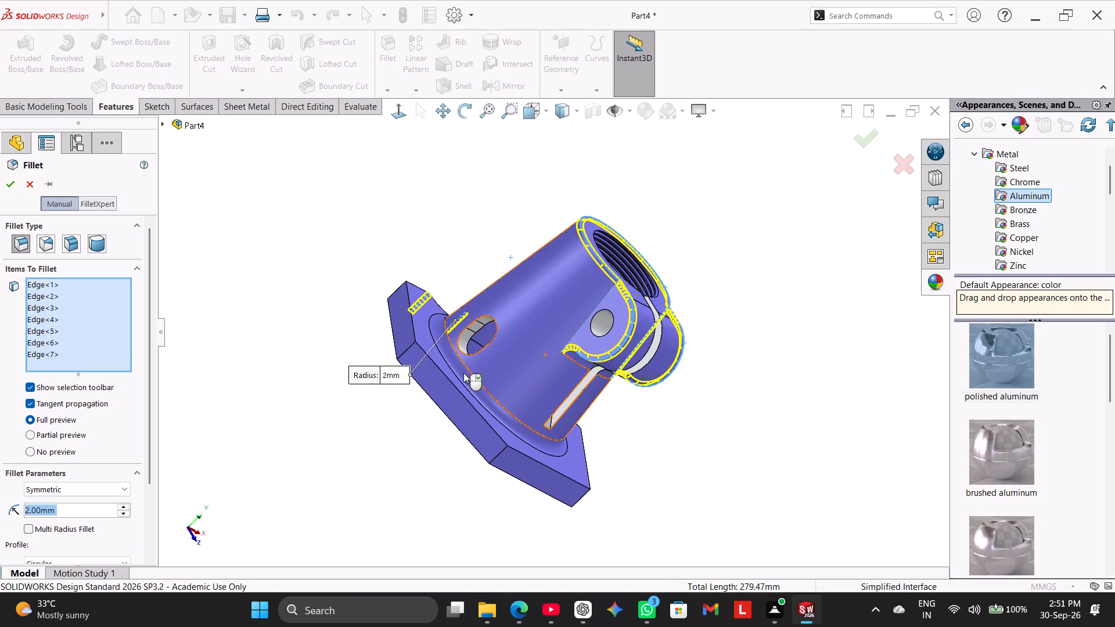
Add the base plate's upper outline plus the suggested slot, inner lug and oval opening edges to the 2 mm fillet and apply it.
{"action": "middle_click_drag", "start_coordinate": [371, 388], "coordinate": [245, 309]}
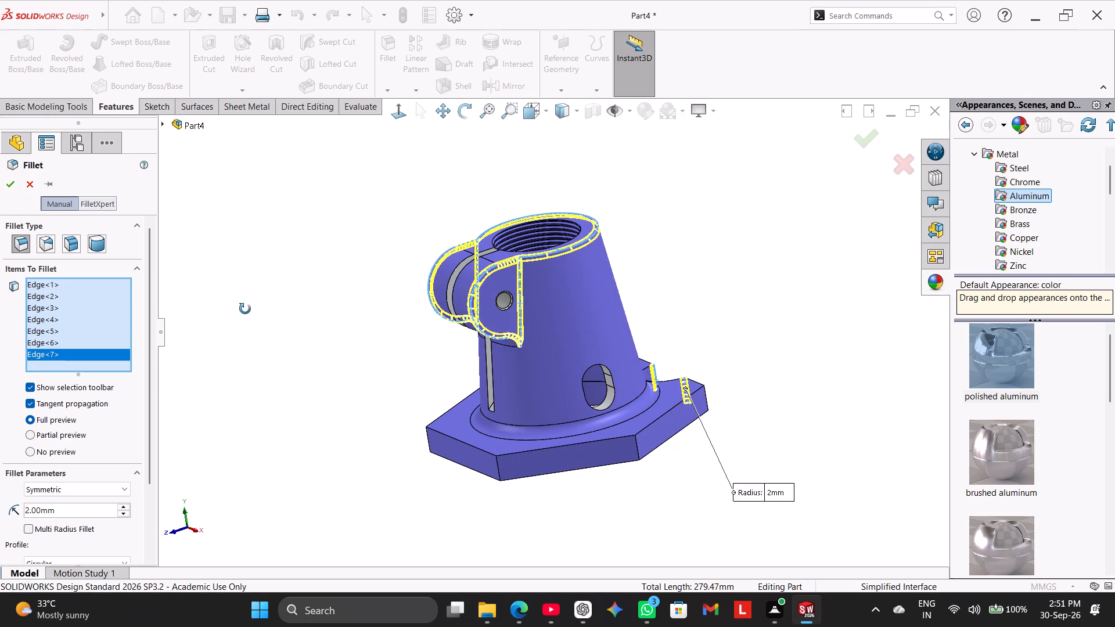
{"action": "middle_click_drag", "start_coordinate": [245, 309], "coordinate": [247, 303]}
{"action": "middle_click_drag", "start_coordinate": [247, 303], "coordinate": [296, 214]}
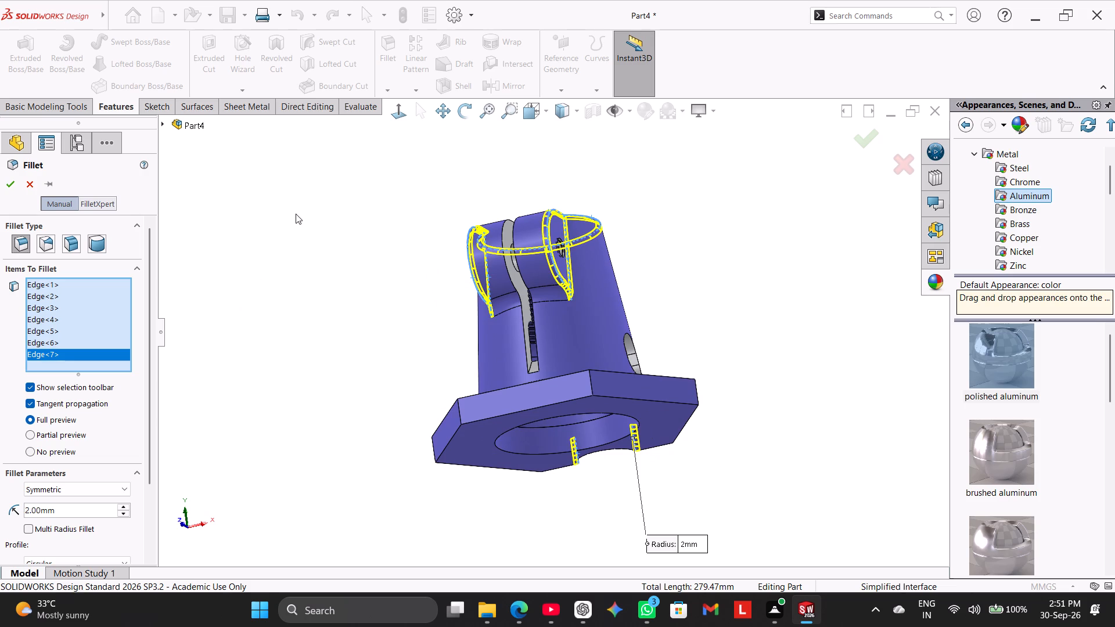
{"action": "middle_click_drag", "start_coordinate": [290, 246], "coordinate": [281, 416]}
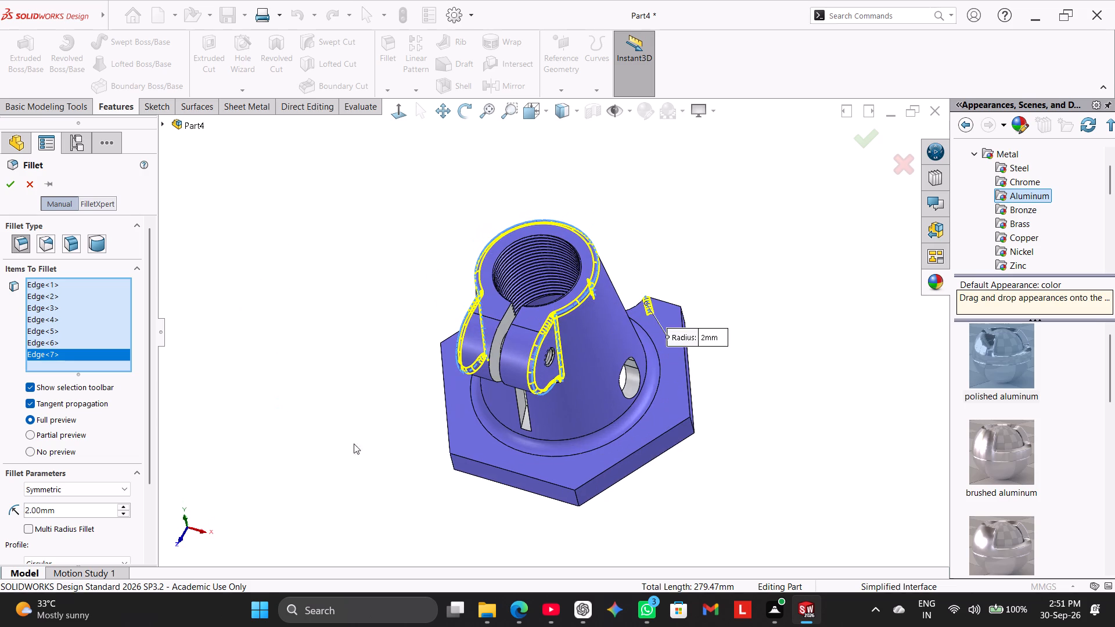
{"action": "left_click", "coordinate": [461, 457]}
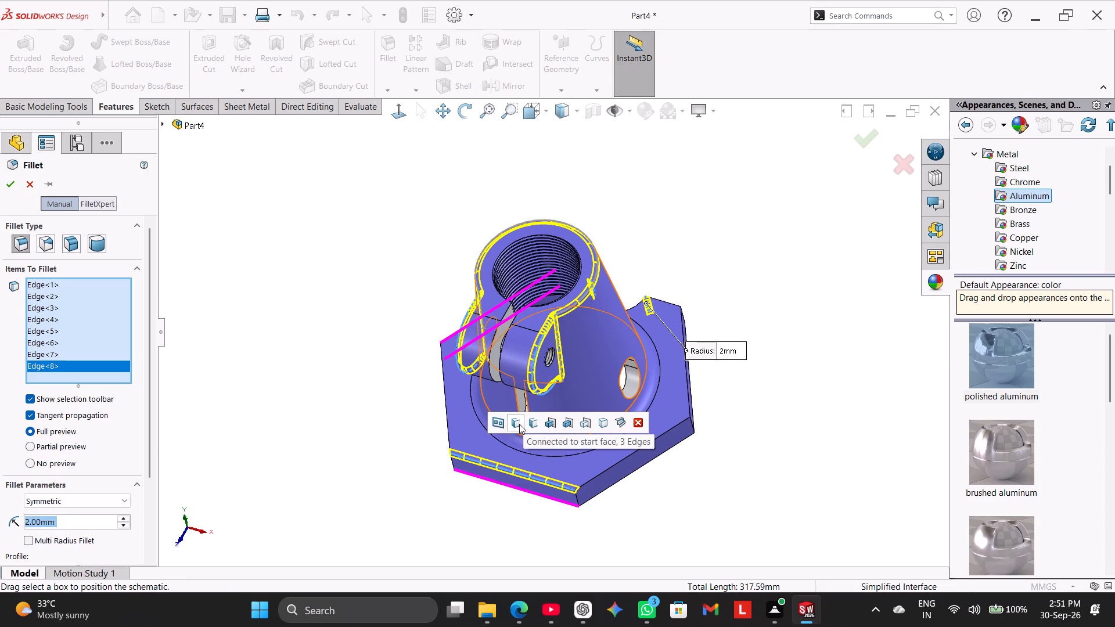
{"action": "left_click", "coordinate": [502, 425]}
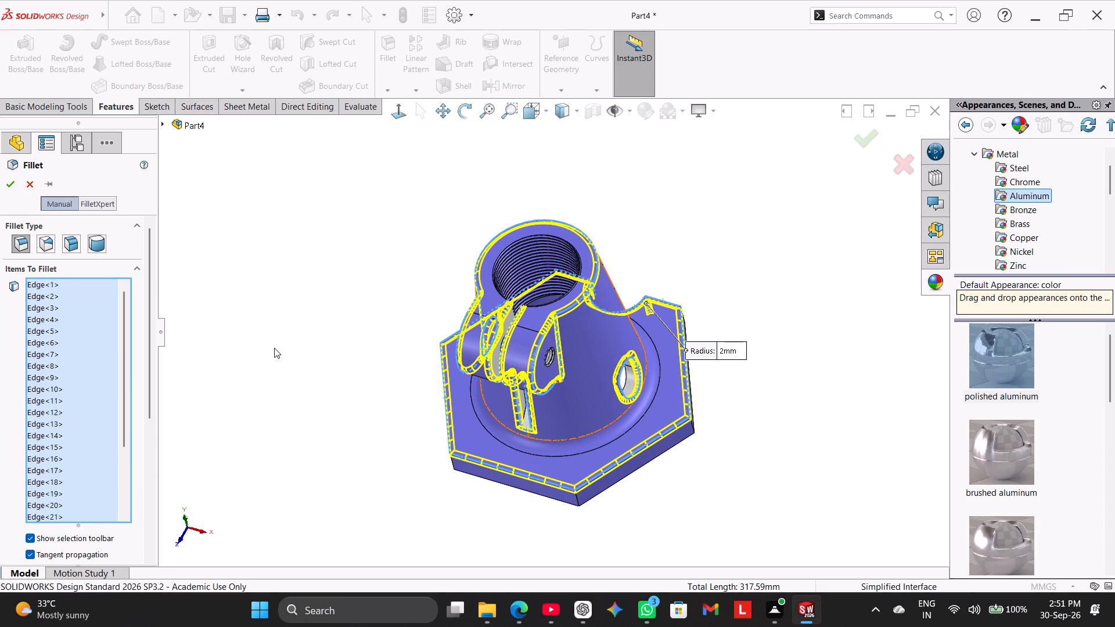
{"action": "left_click", "coordinate": [8, 183]}
Copy the run name from the ChatGPT chat in Edge and save the part as Forked Pivot Base in the Internship Works folder.
{"action": "right_click_drag", "start_coordinate": [247, 305], "coordinate": [383, 211]}
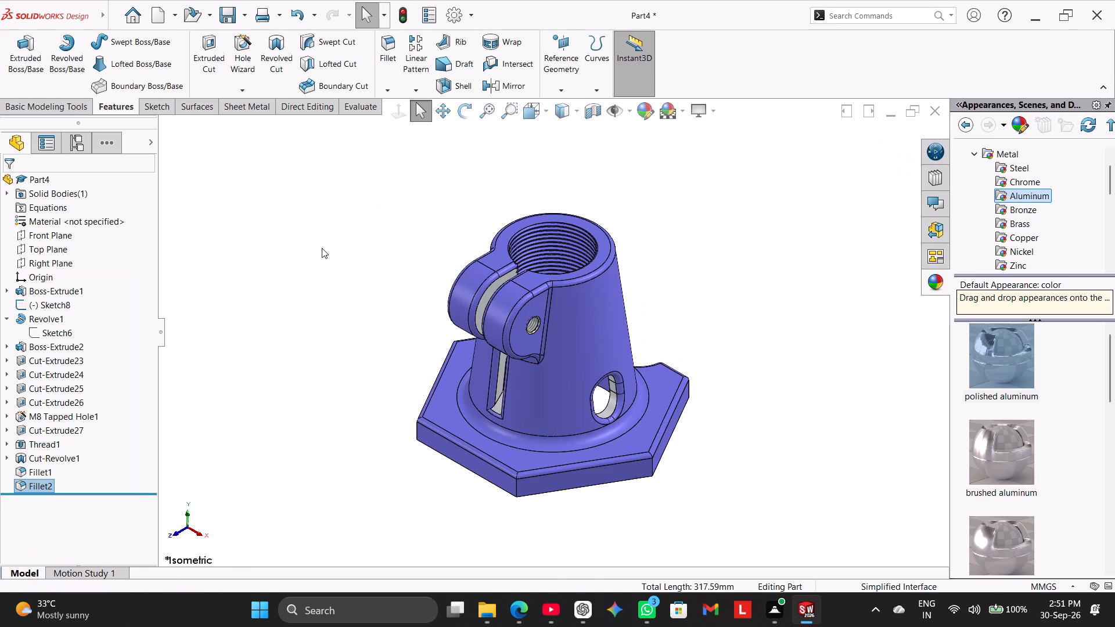
{"action": "left_click", "coordinate": [244, 13]}
{"action": "left_click", "coordinate": [262, 51]}
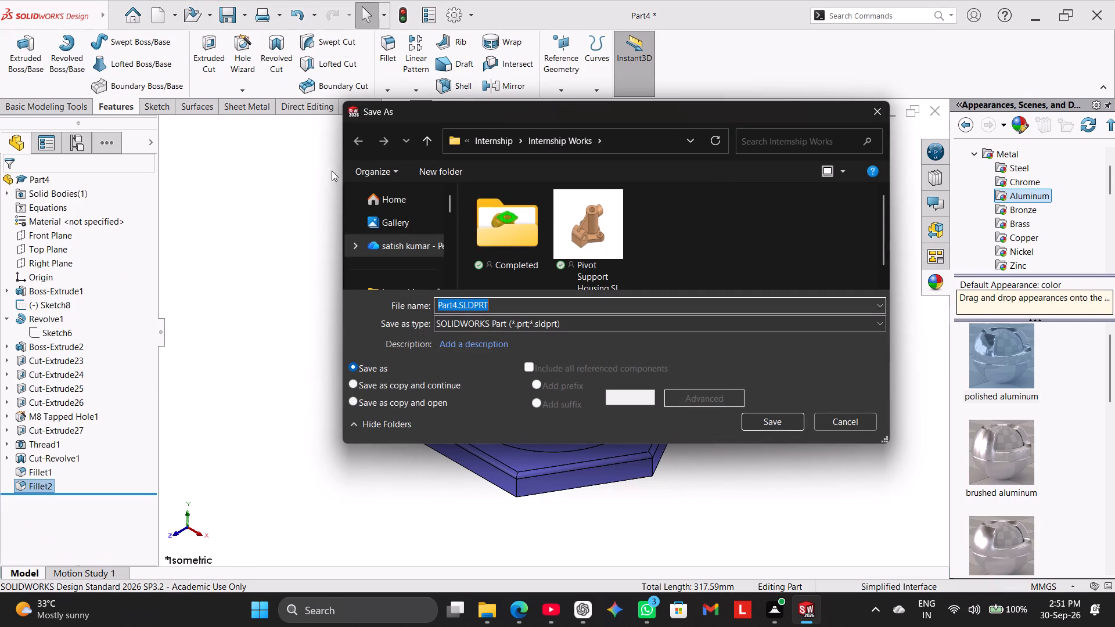
{"action": "key", "text": "ctrl+v"}
{"action": "key", "text": "ctrl+v"}
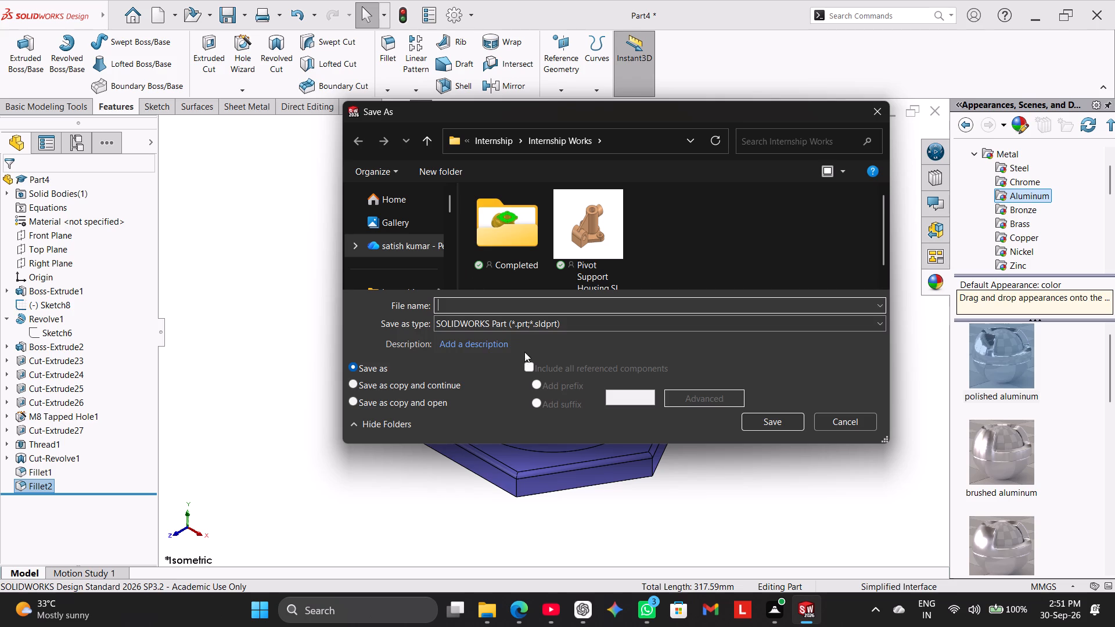
{"action": "left_click", "coordinate": [586, 604]}
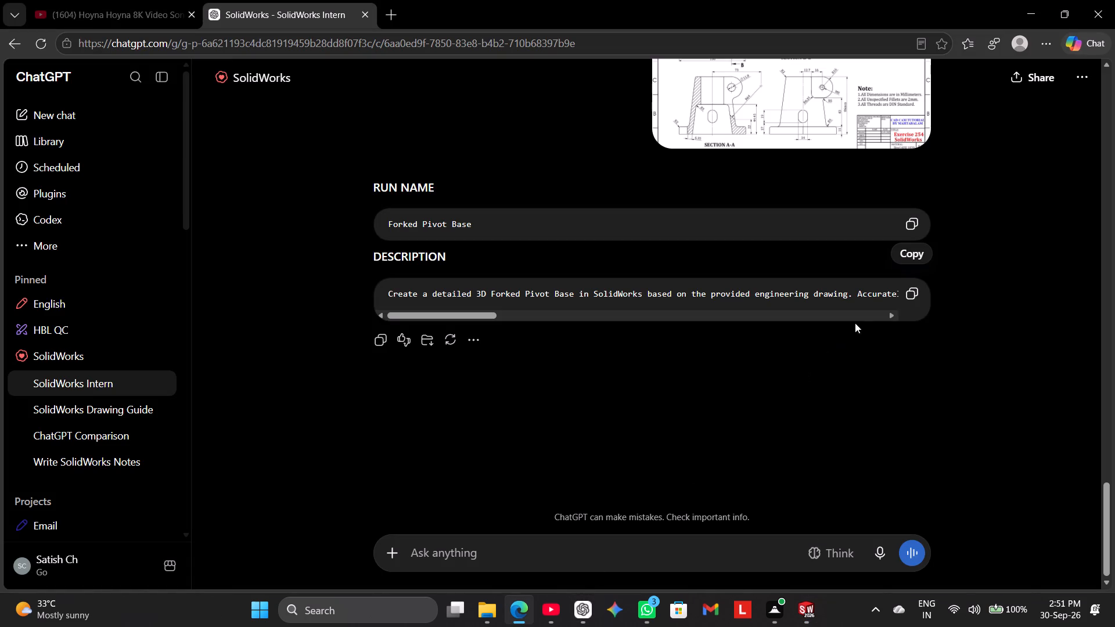
{"action": "left_click", "coordinate": [915, 224]}
{"action": "left_click", "coordinate": [810, 609]}
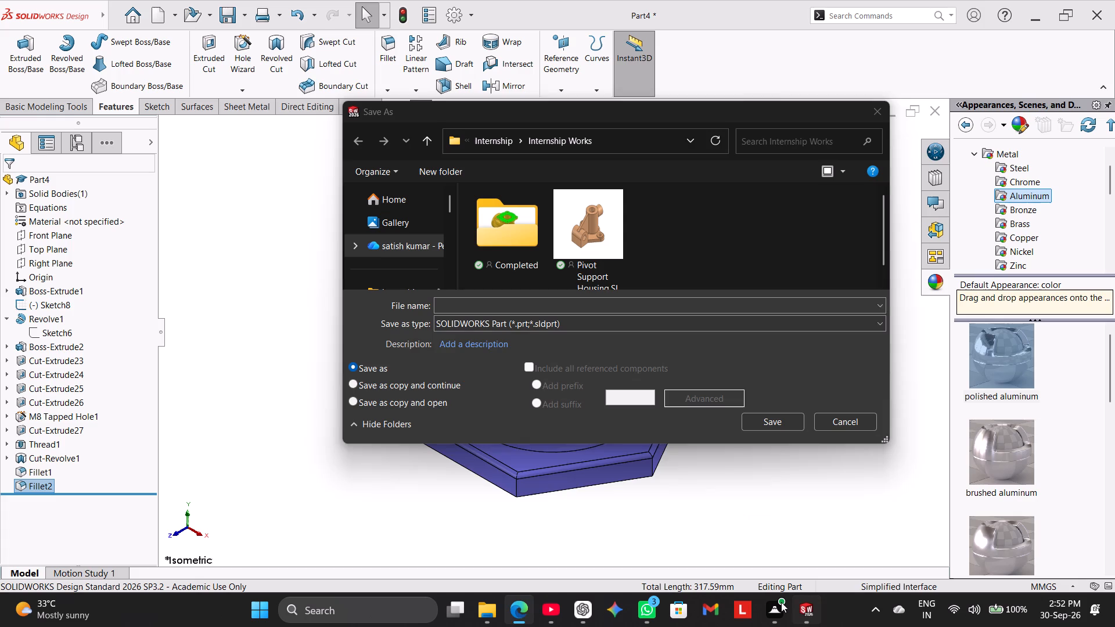
{"action": "key", "text": "ctrl+v"}
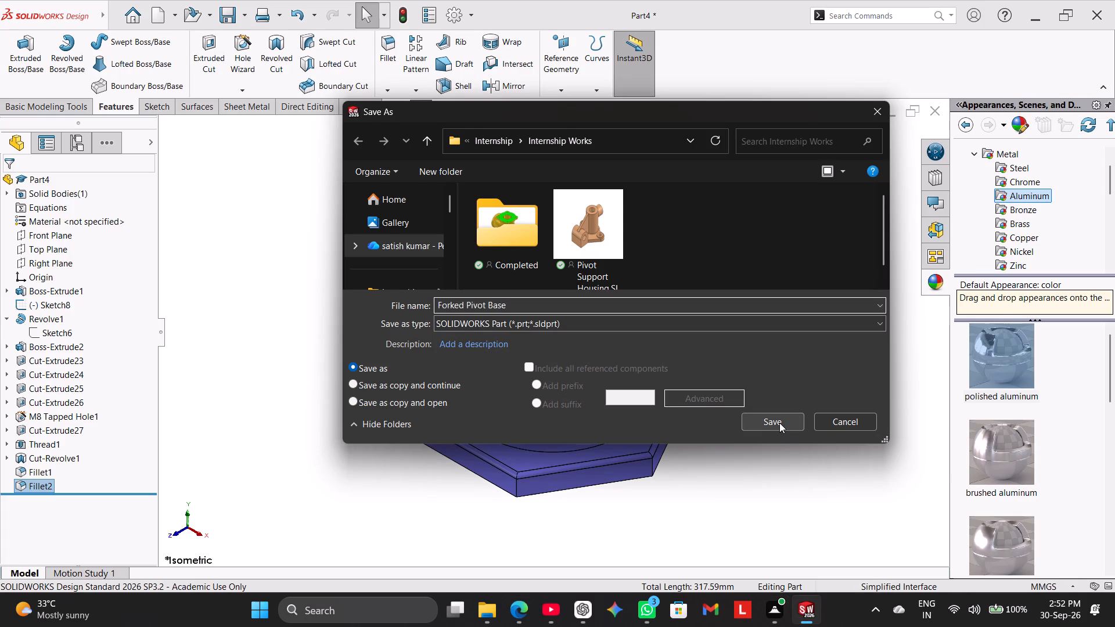
{"action": "left_click", "coordinate": [779, 423]}
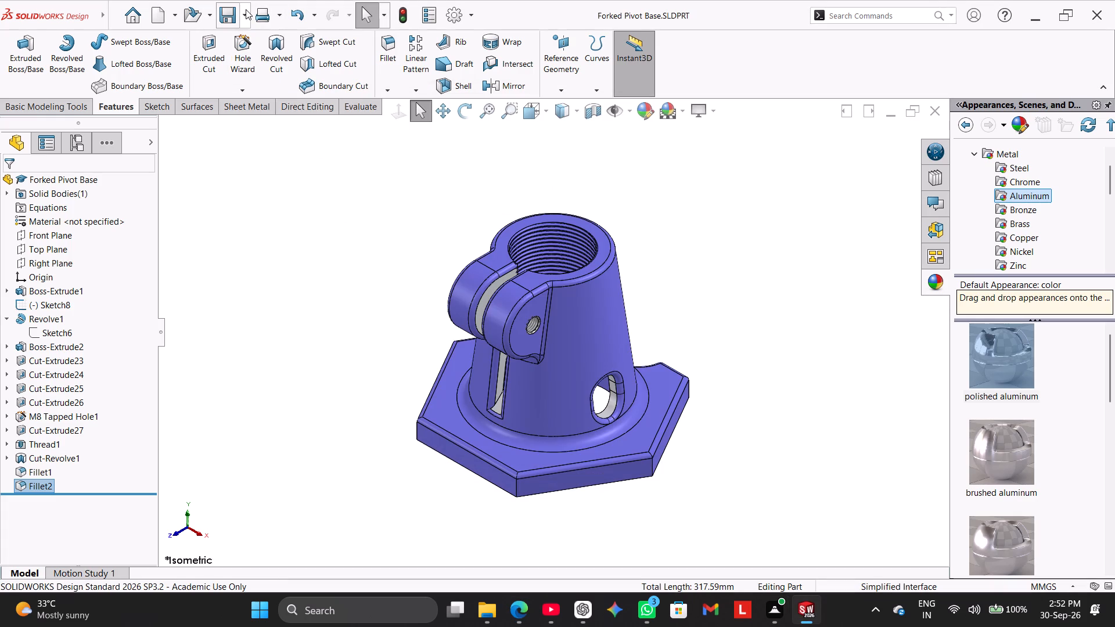
Save a PDF version of the part as Forked Pivot Base.pdf in the Internship Works folder.
{"action": "left_click", "coordinate": [244, 9]}
{"action": "left_click", "coordinate": [248, 48]}
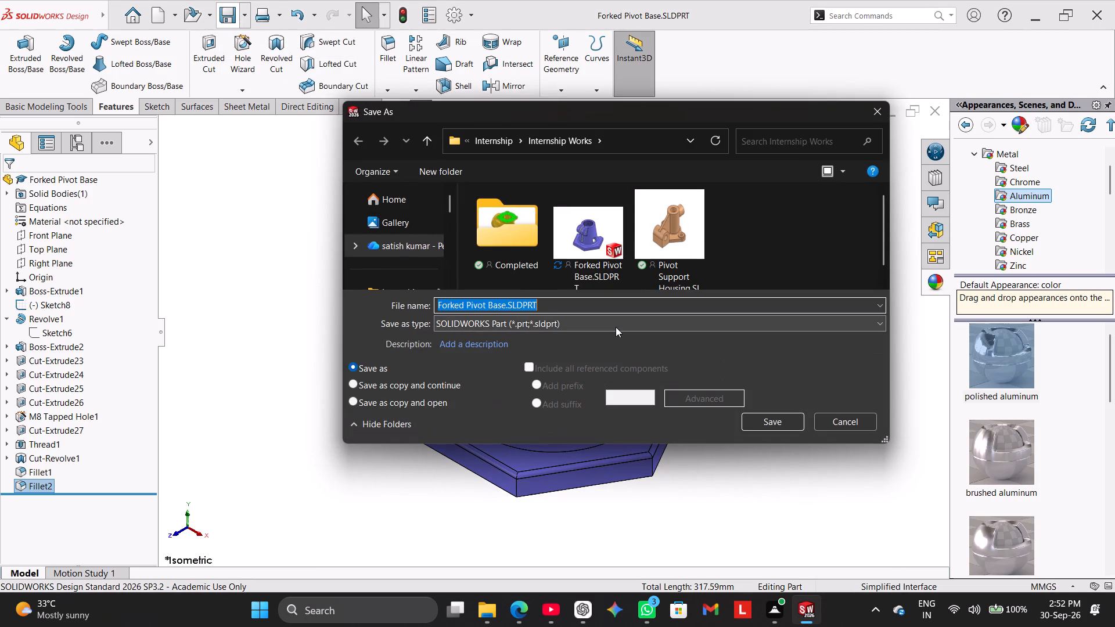
{"action": "left_click", "coordinate": [616, 324]}
{"action": "left_click", "coordinate": [573, 115]}
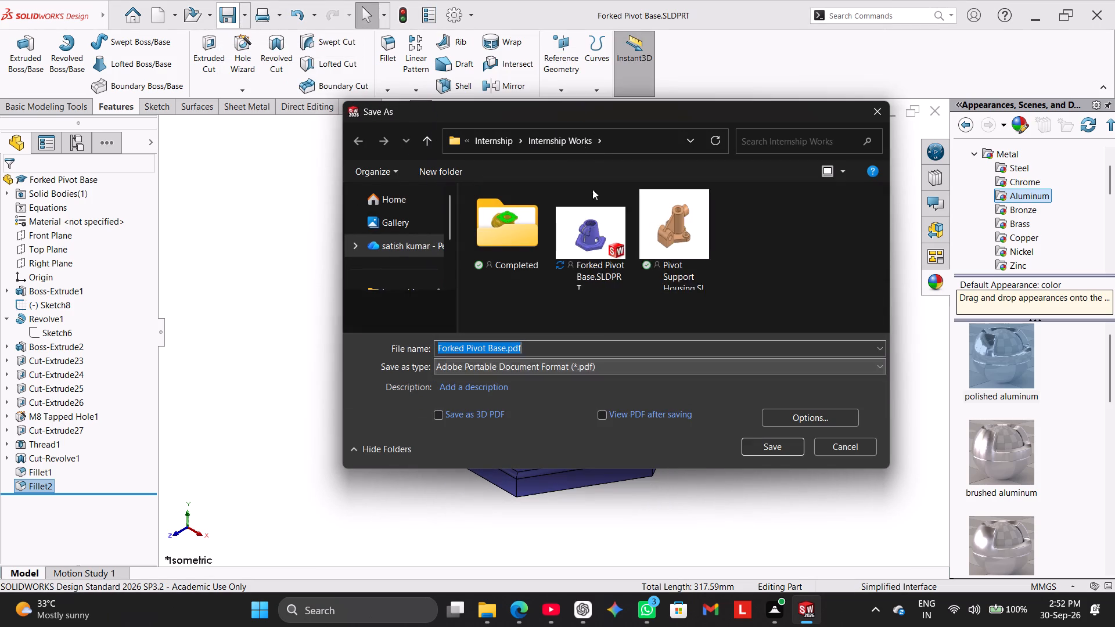
{"action": "left_click", "coordinate": [760, 448]}
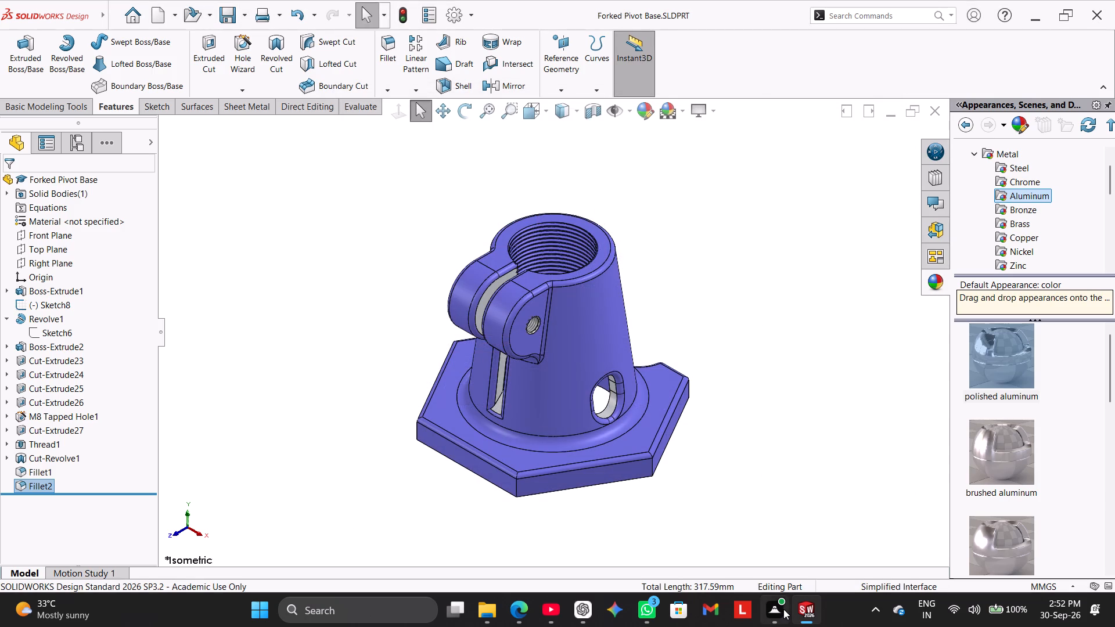